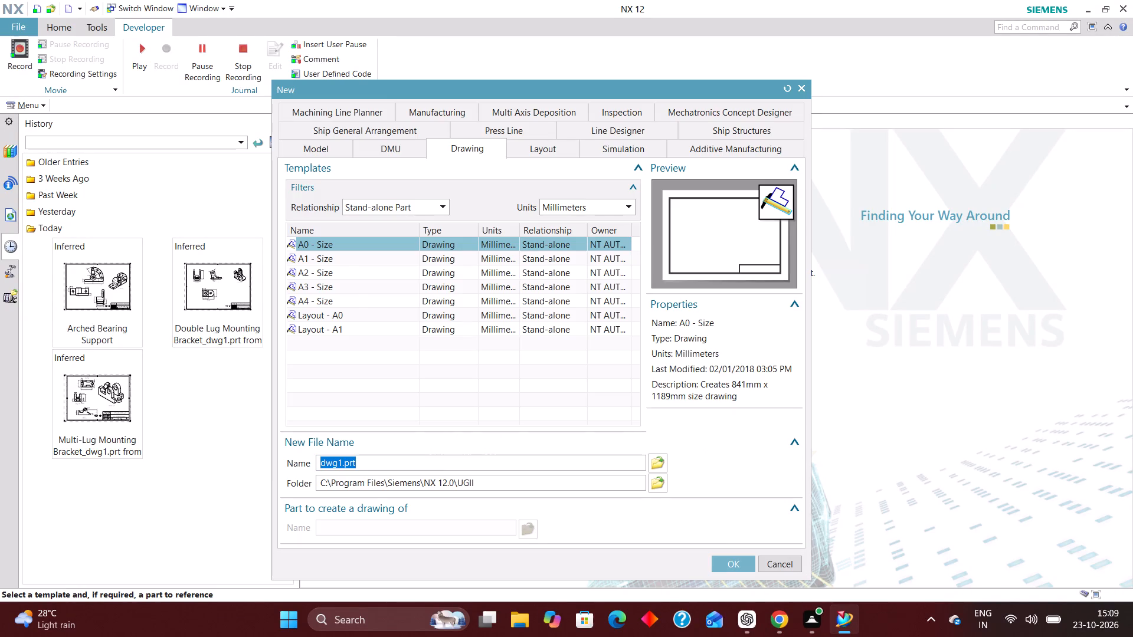
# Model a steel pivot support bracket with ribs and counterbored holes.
# Create a new millimetre Model part, model1.prt, in the Mechanical Components > Pivot Support Bracket folder on the desktop.
pyautogui.click(320, 147)
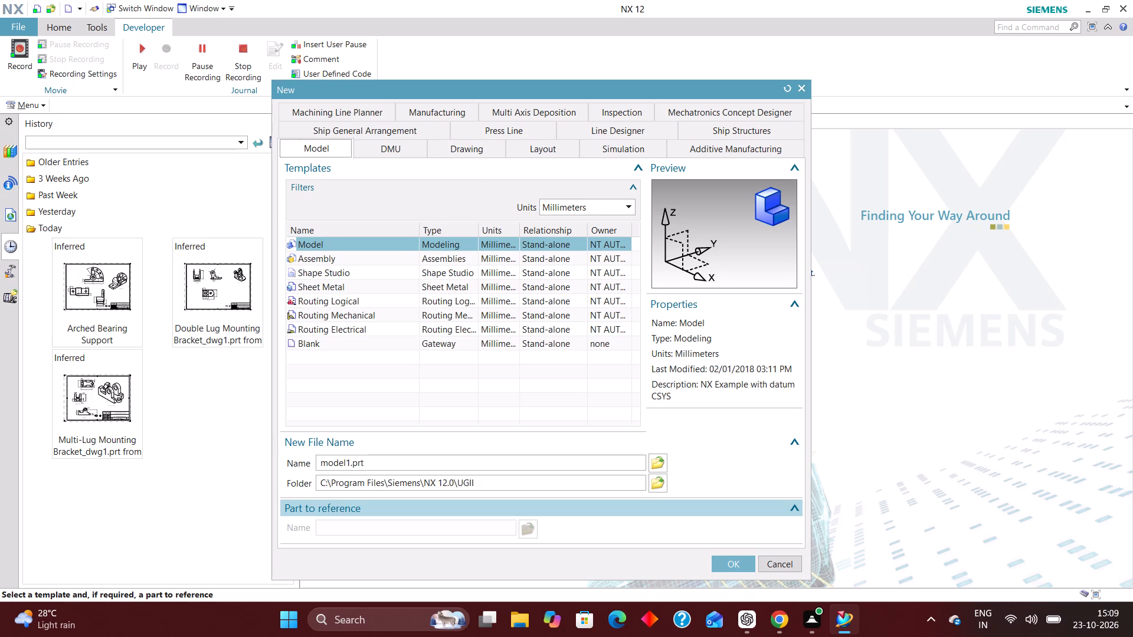
pyautogui.click(657, 489)
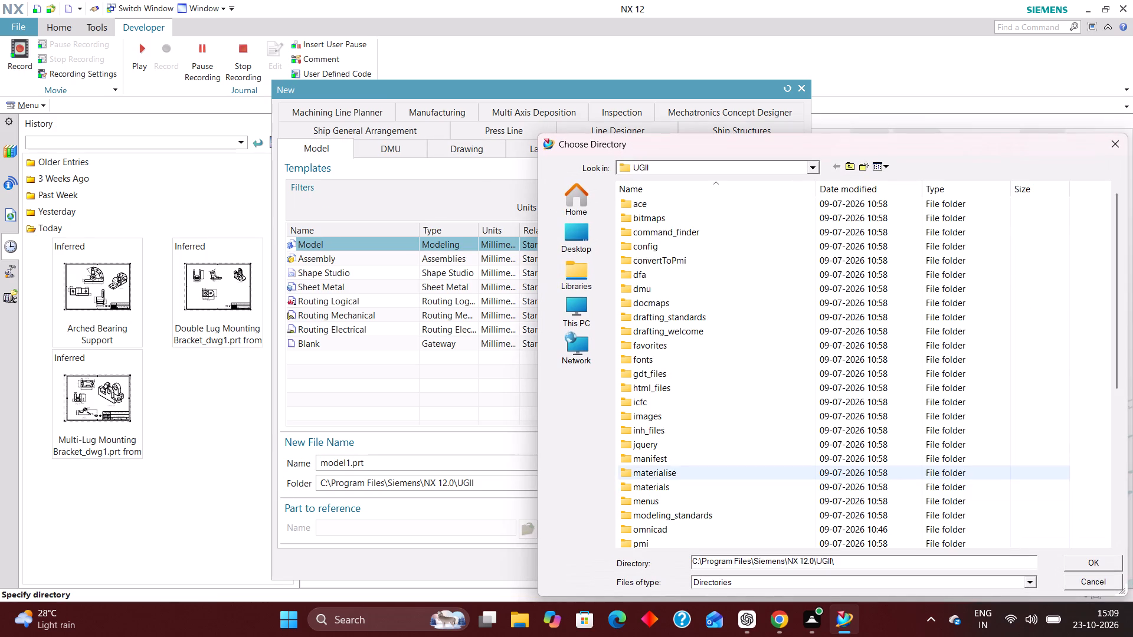
pyautogui.click(574, 229)
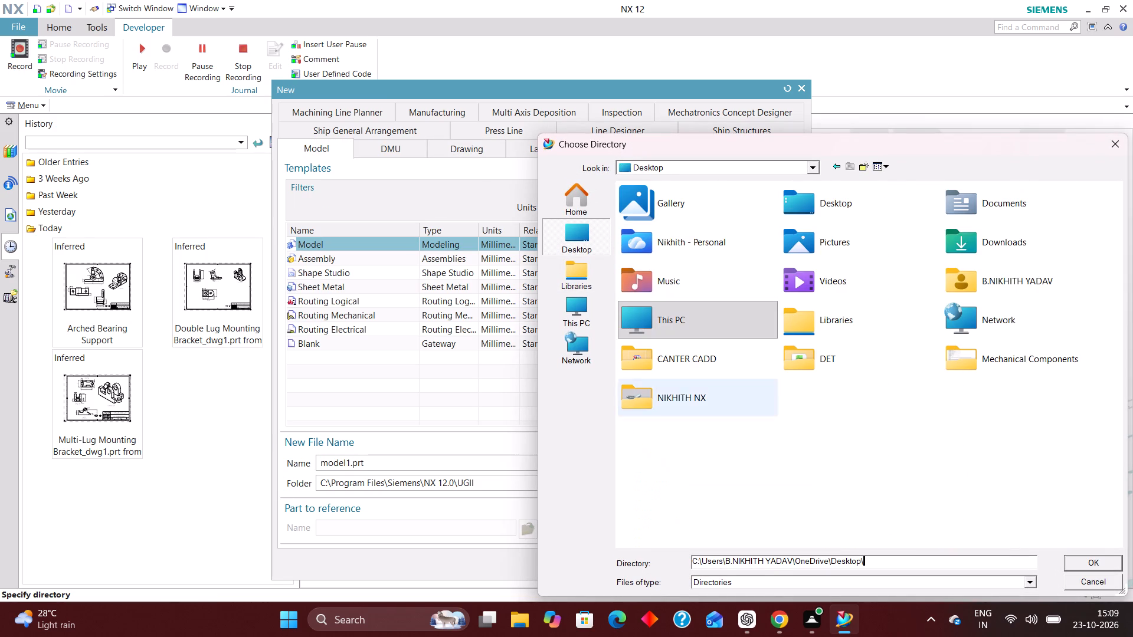
pyautogui.doubleClick(1001, 363)
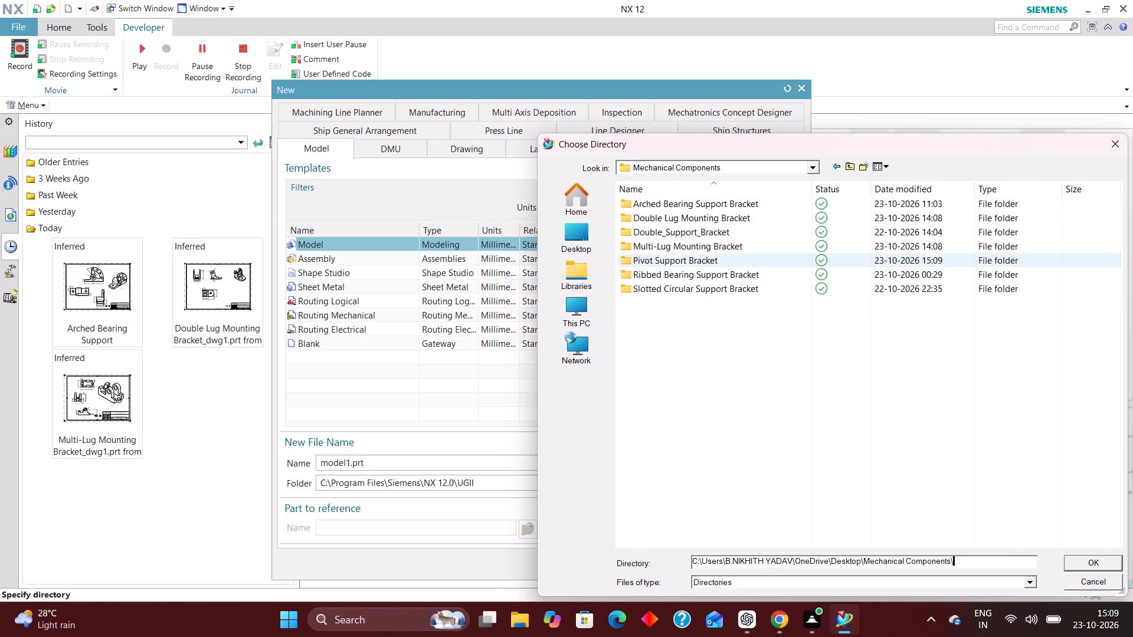
pyautogui.doubleClick(678, 262)
pyautogui.click(1105, 561)
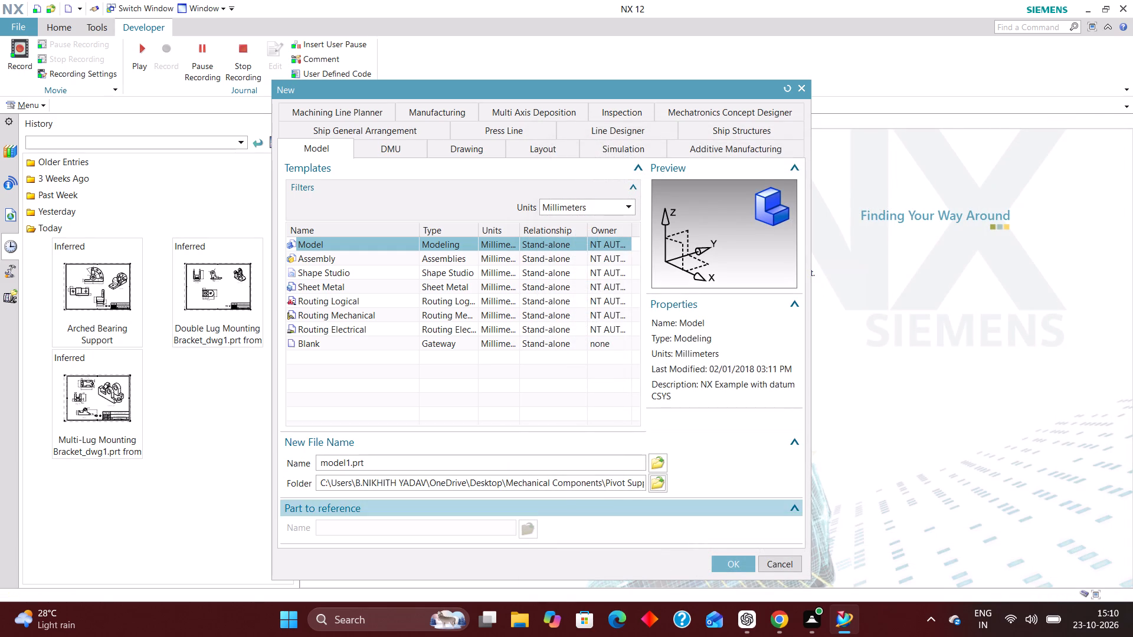
pyautogui.click(732, 570)
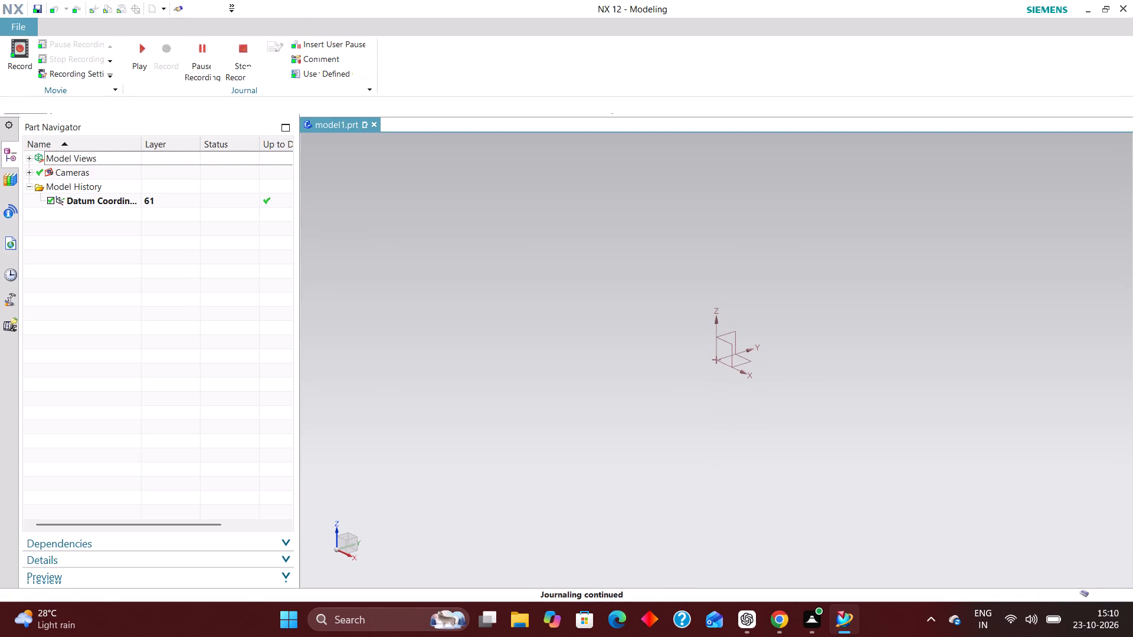
# Set the sketch preferences to show dimension labels as Value, with continuous auto dimensioning and display of auto dimensions turned off.
pyautogui.click(41, 107)
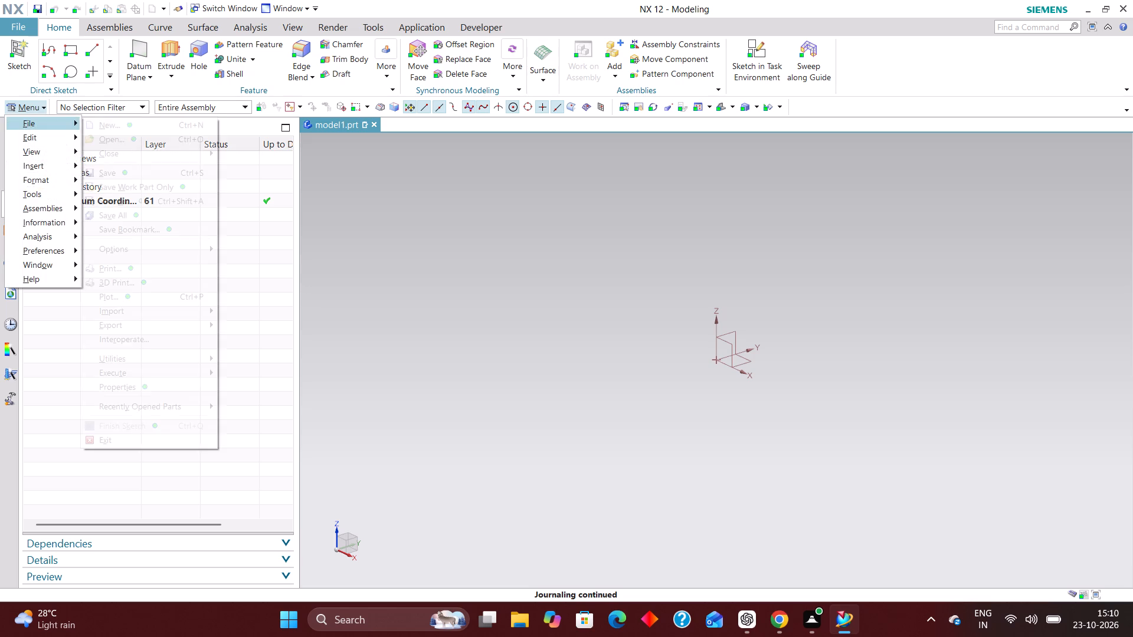
pyautogui.click(57, 256)
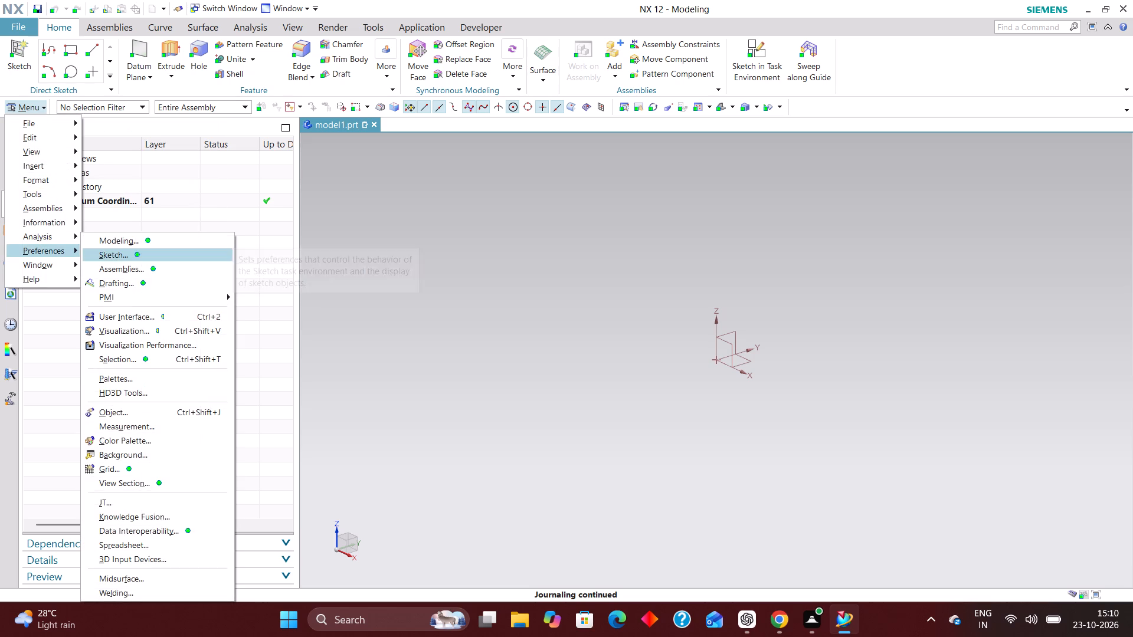
pyautogui.click(148, 251)
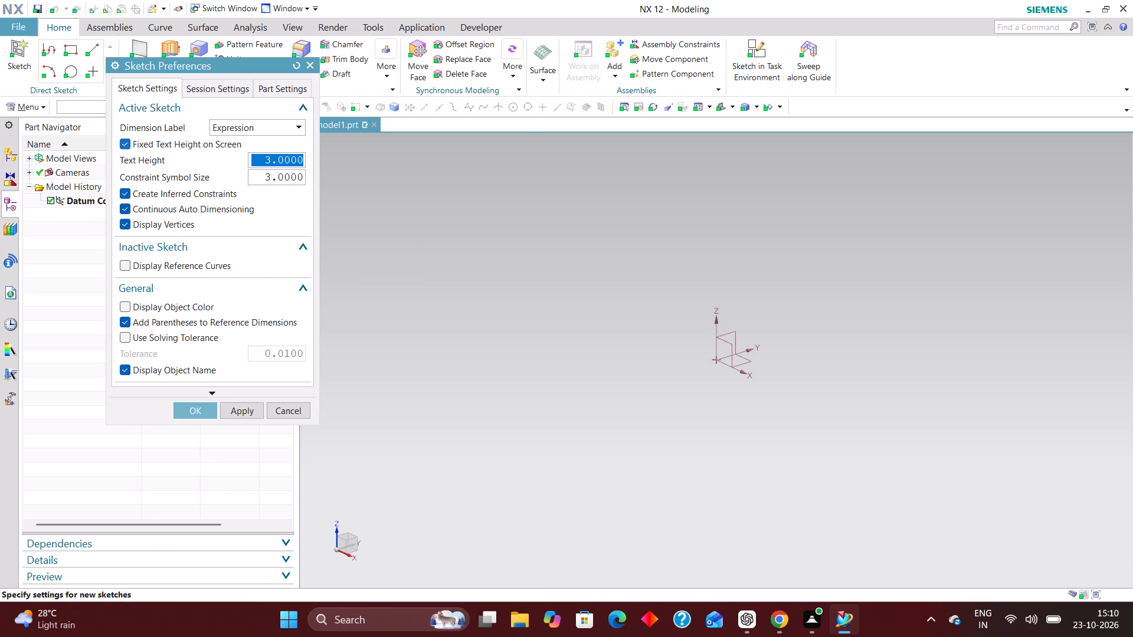
pyautogui.click(250, 119)
pyautogui.click(251, 174)
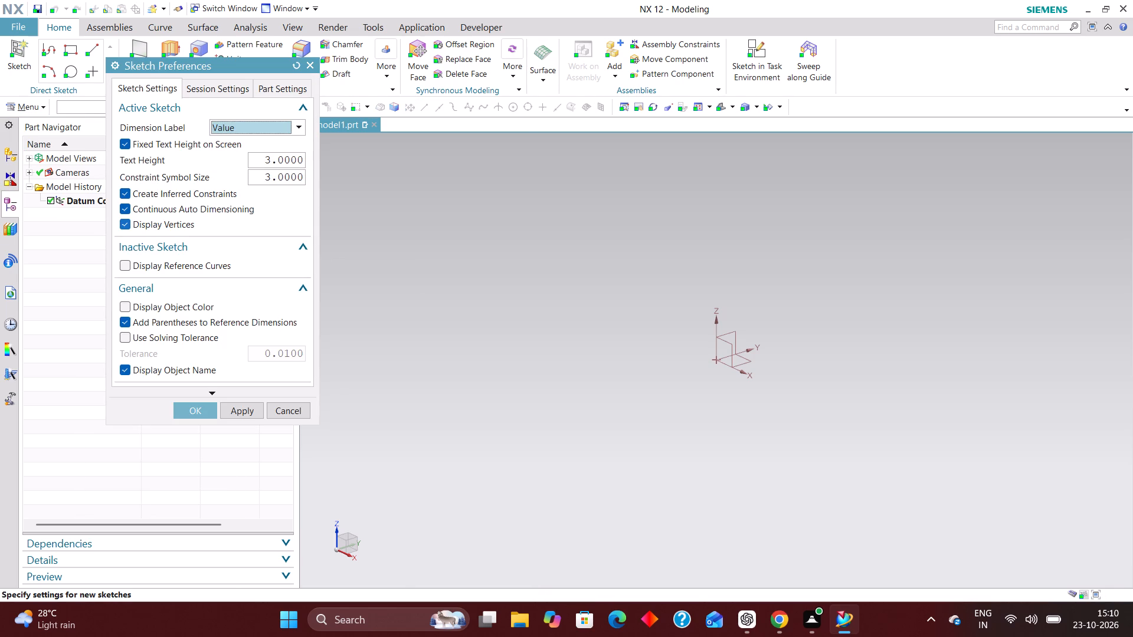
pyautogui.click(174, 210)
pyautogui.click(215, 88)
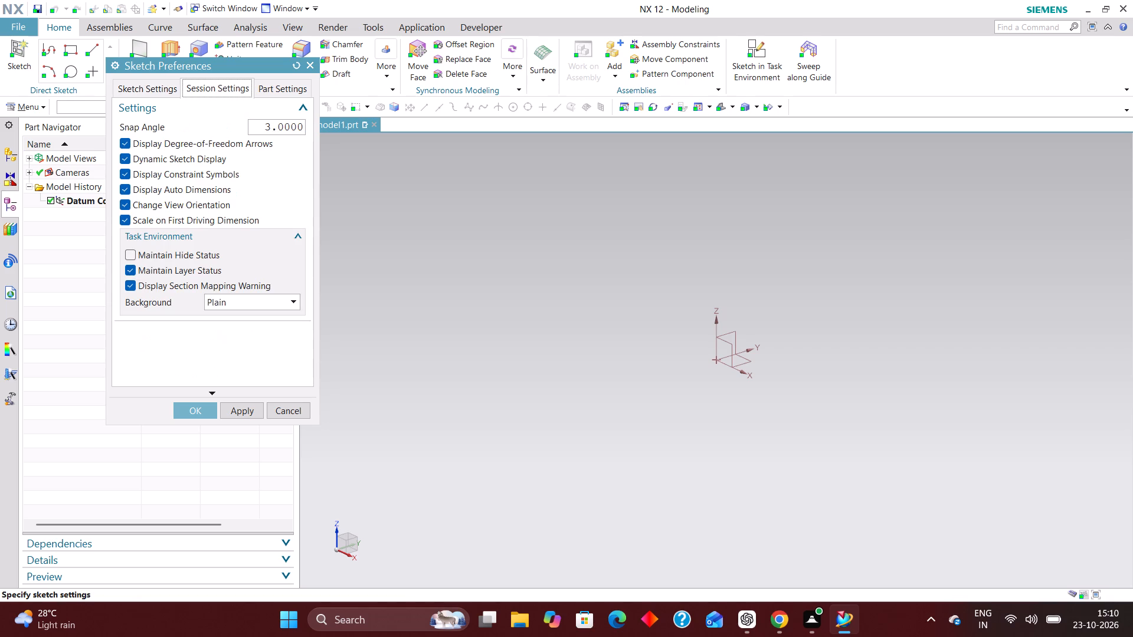
pyautogui.click(135, 188)
pyautogui.click(196, 411)
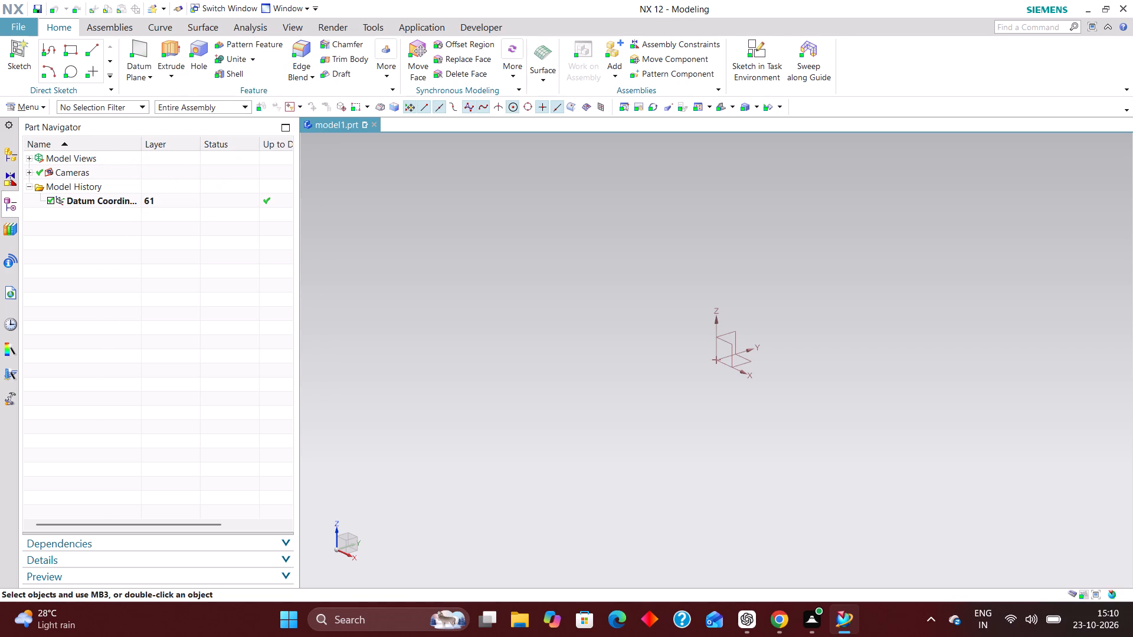
# Start a task-environment sketch on the XZ plane of the datum coordinate system.
pyautogui.click(759, 45)
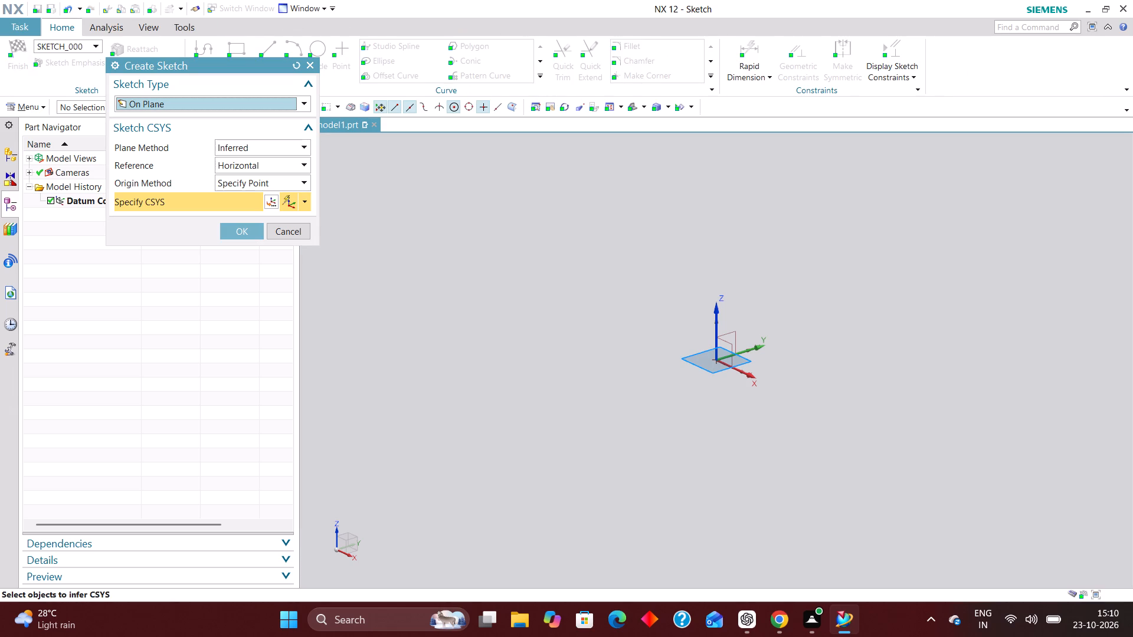
pyautogui.click(730, 346)
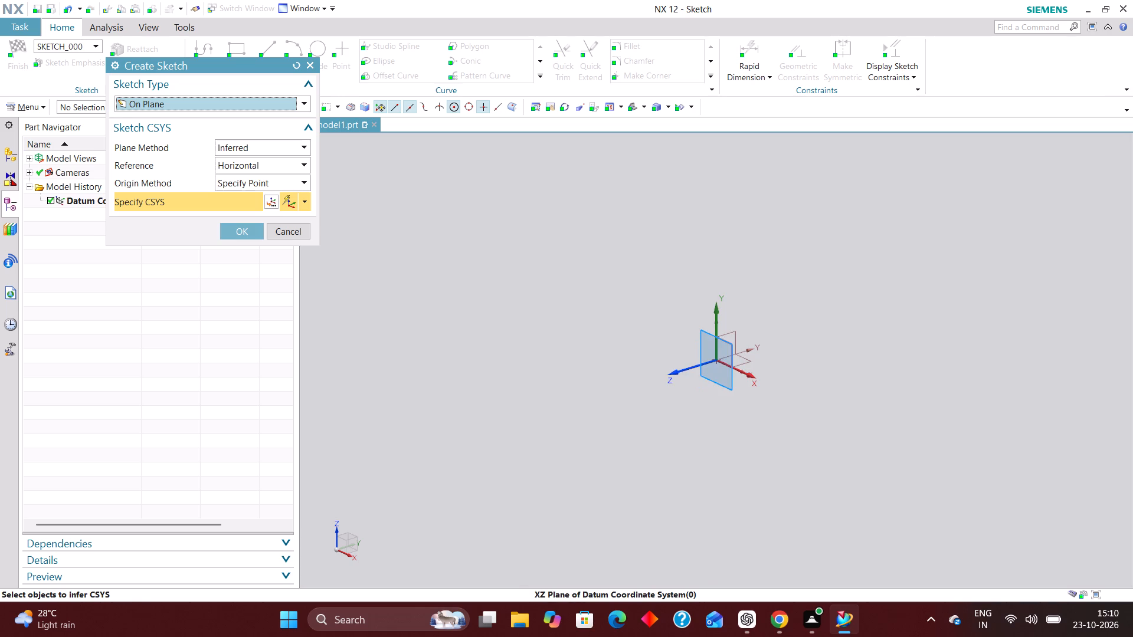
pyautogui.click(244, 224)
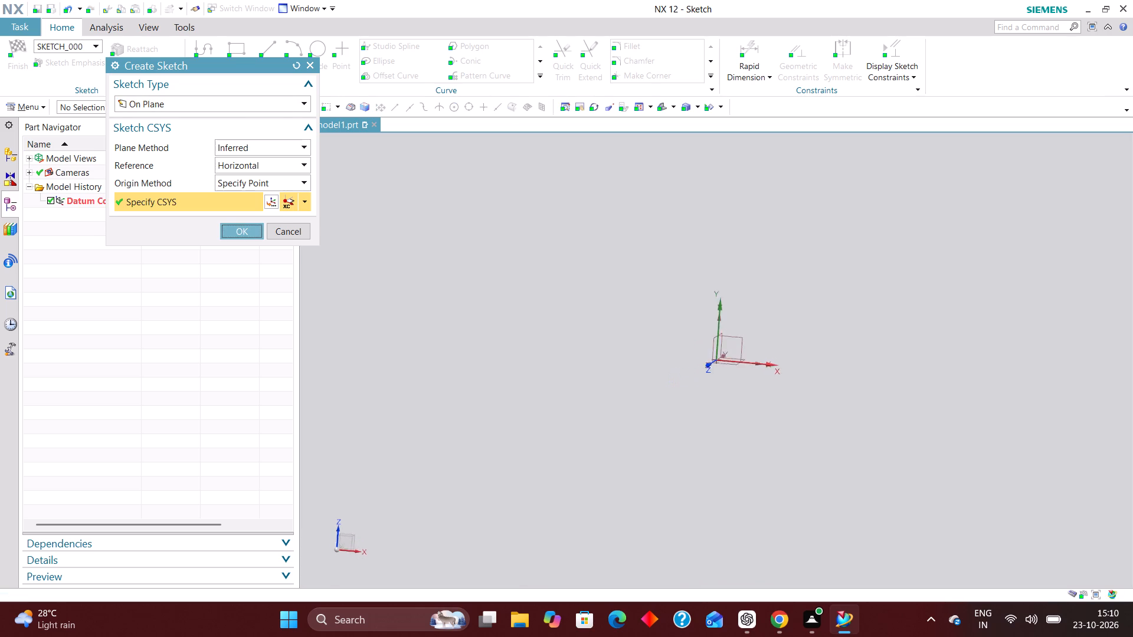
pyautogui.scroll(3, 714, 324)
pyautogui.scroll(-3, 714, 323)
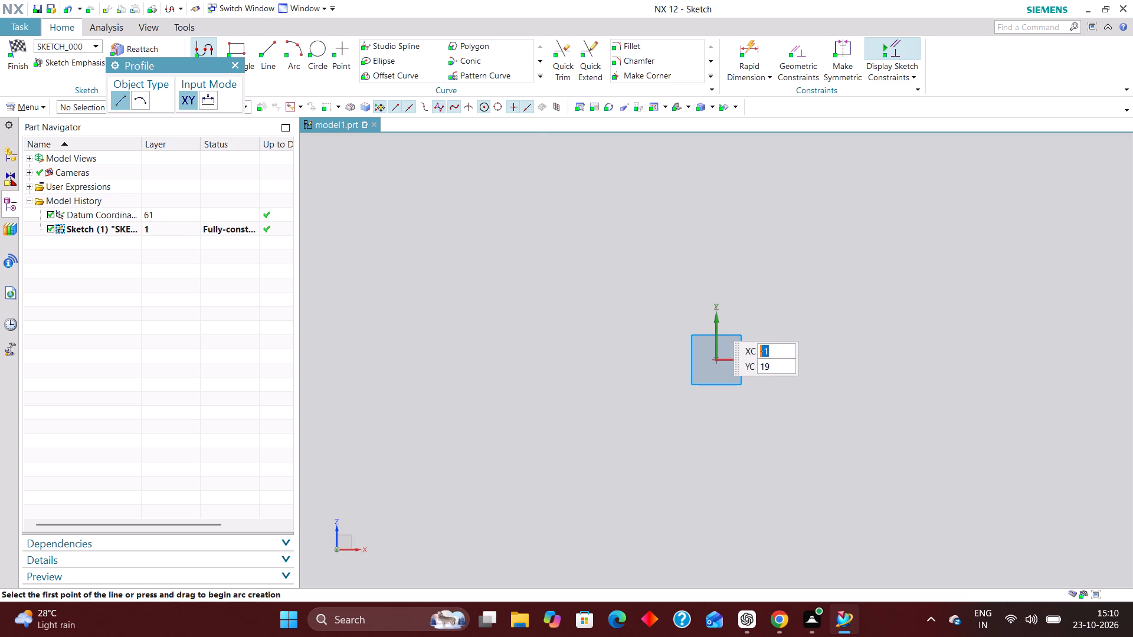
# Sketch a two-point rectangle enclosing the sketch origin.
pyautogui.click(241, 42)
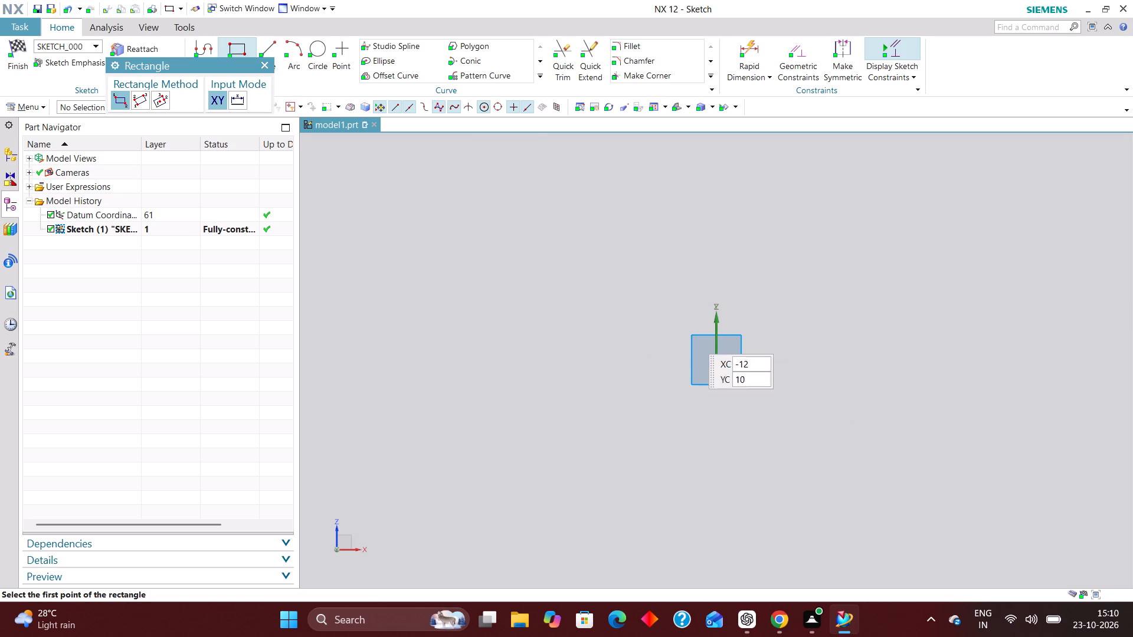
pyautogui.click(591, 270)
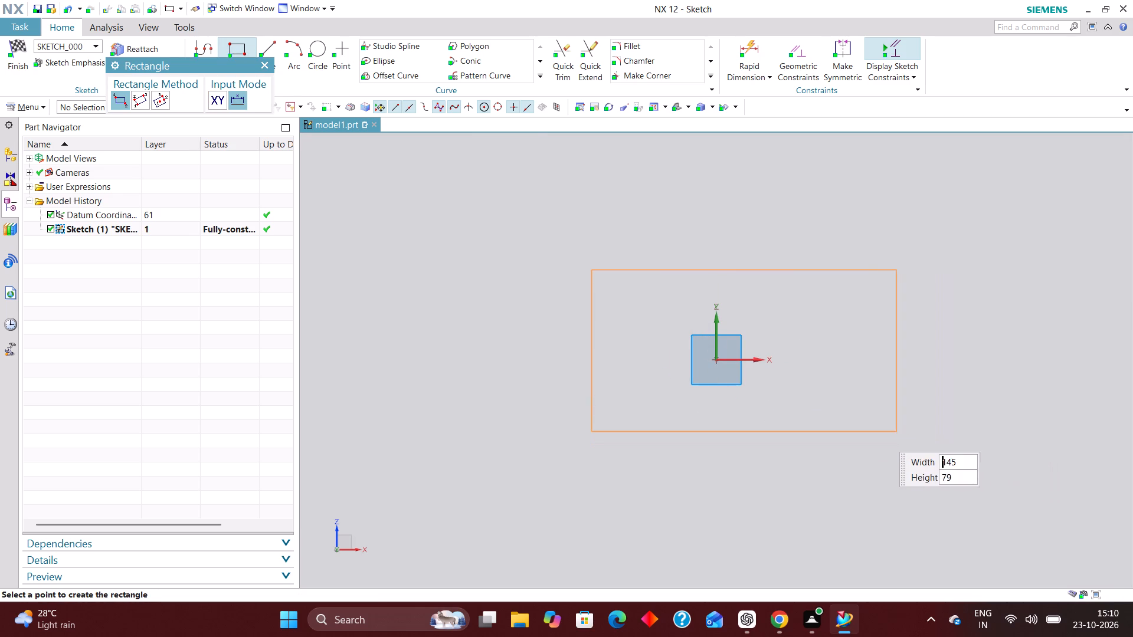
pyautogui.click(867, 433)
# Centre the rectangle on the origin with midpoint constraints: top edge to the Y axis, right edge to the X axis.
pyautogui.click(791, 52)
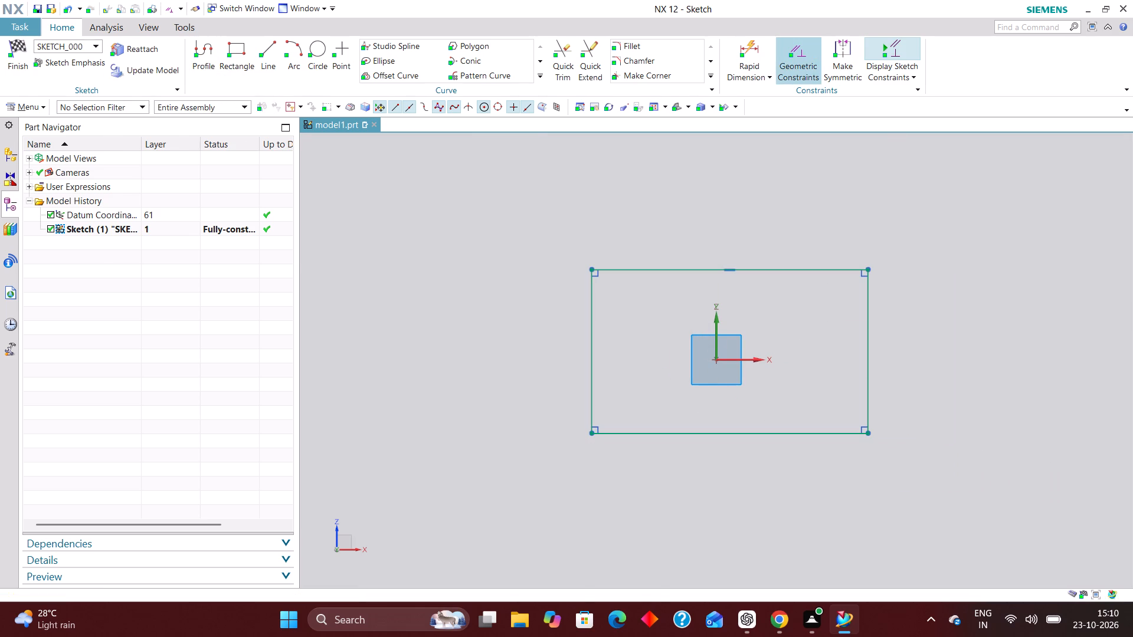
pyautogui.click(732, 269)
pyautogui.click(718, 333)
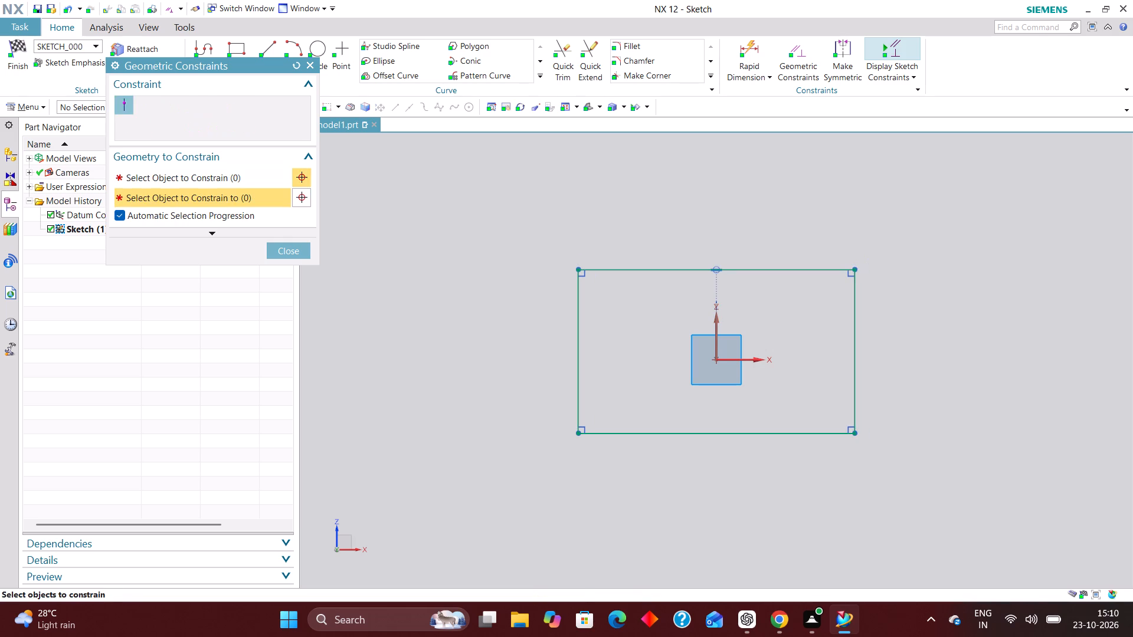
pyautogui.click(853, 352)
pyautogui.click(749, 360)
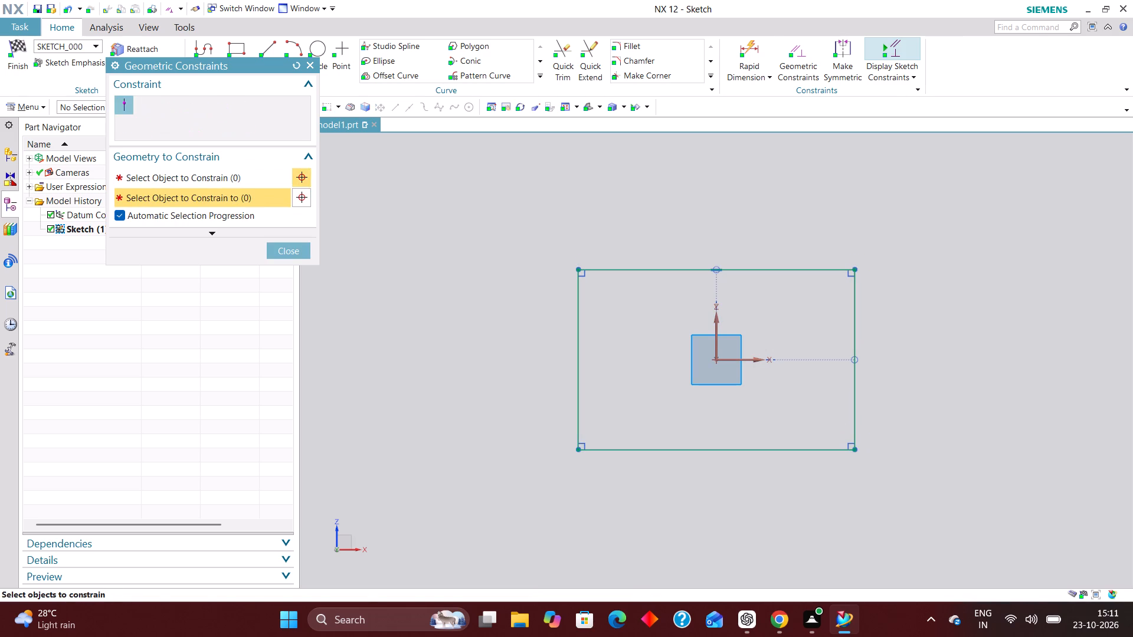
# Dimension the rectangle's right vertical edge to 55 mm using the Inferred measurement method.
pyautogui.click(752, 51)
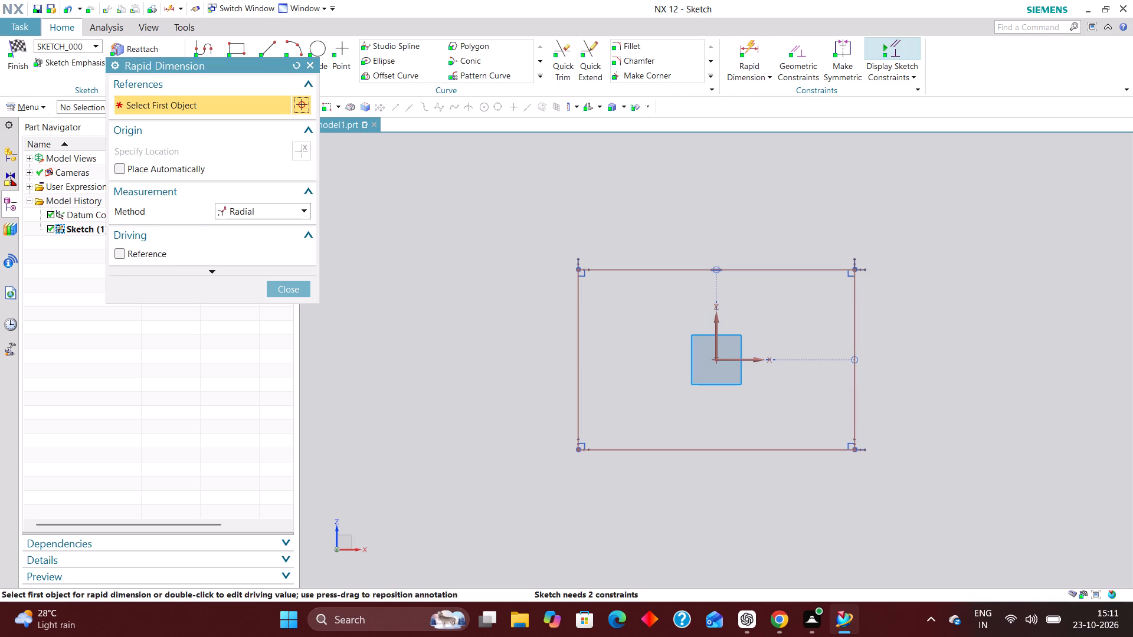
pyautogui.click(856, 409)
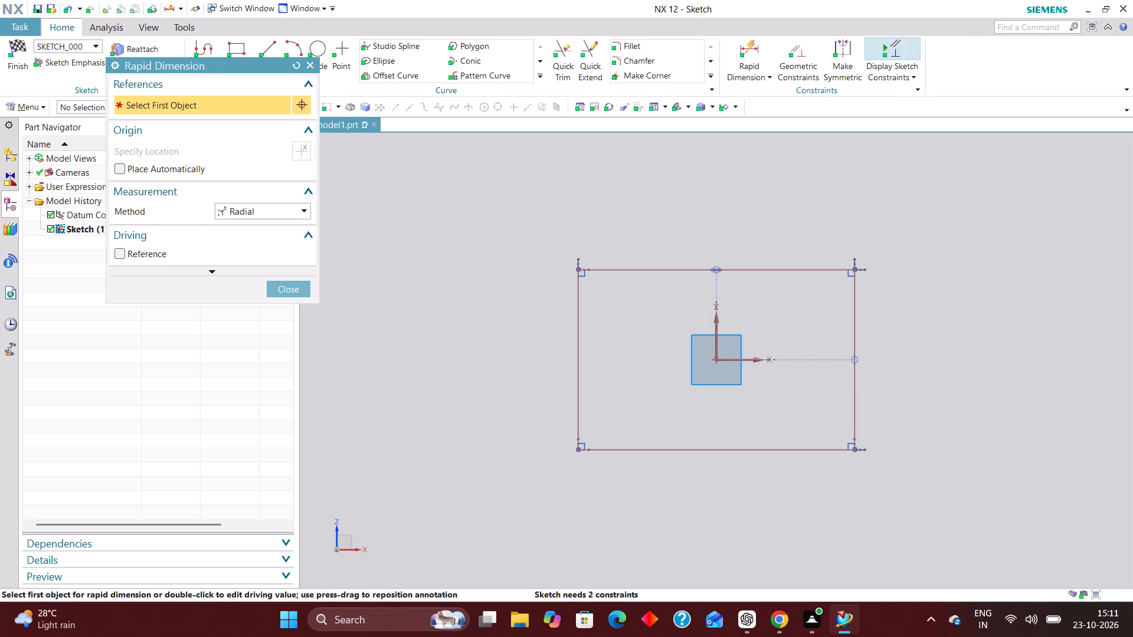
pyautogui.click(289, 215)
pyautogui.click(287, 230)
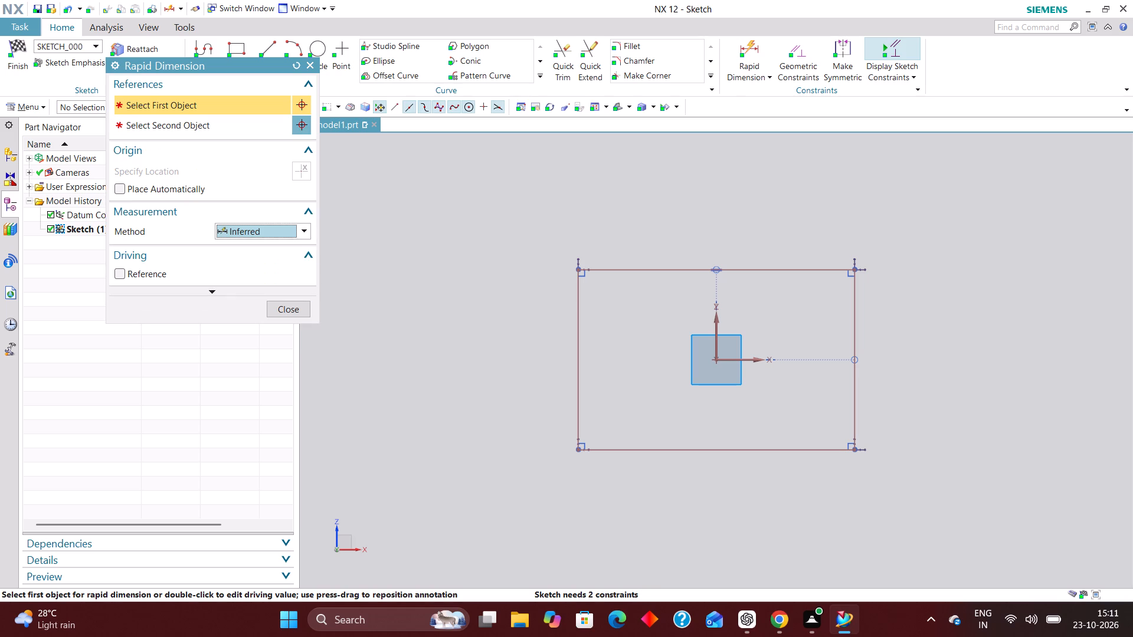
pyautogui.click(857, 416)
pyautogui.click(913, 365)
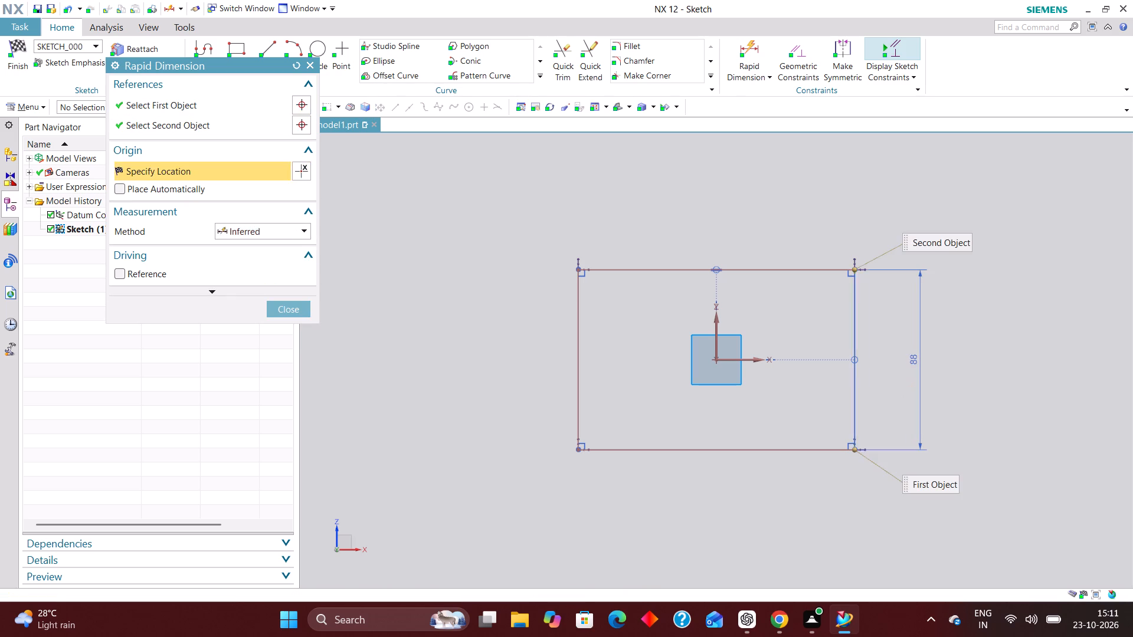
pyautogui.write('55')
pyautogui.press('Return')
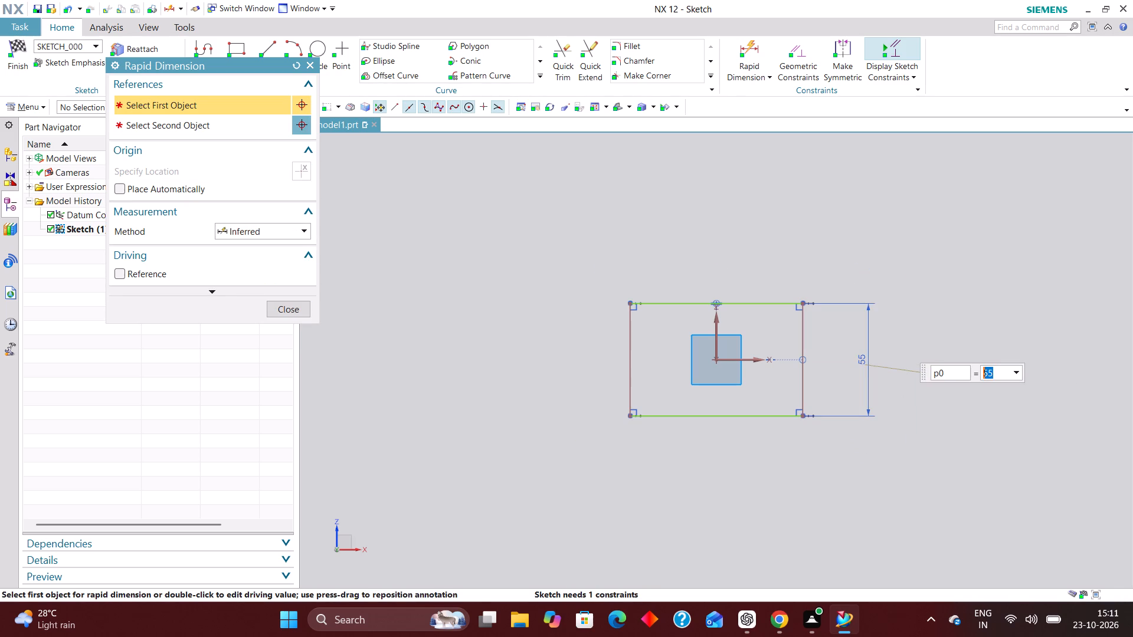
# Dimension the rectangle's bottom edge to 58 mm and finish the sketch.
pyautogui.click(767, 415)
pyautogui.click(722, 459)
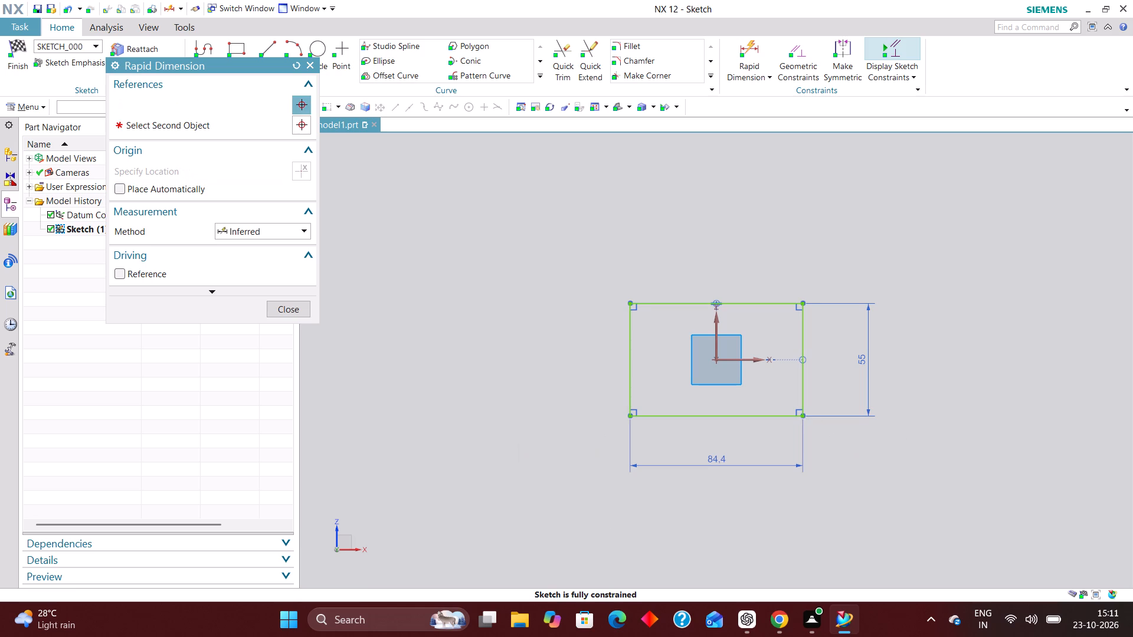
pyautogui.write('58')
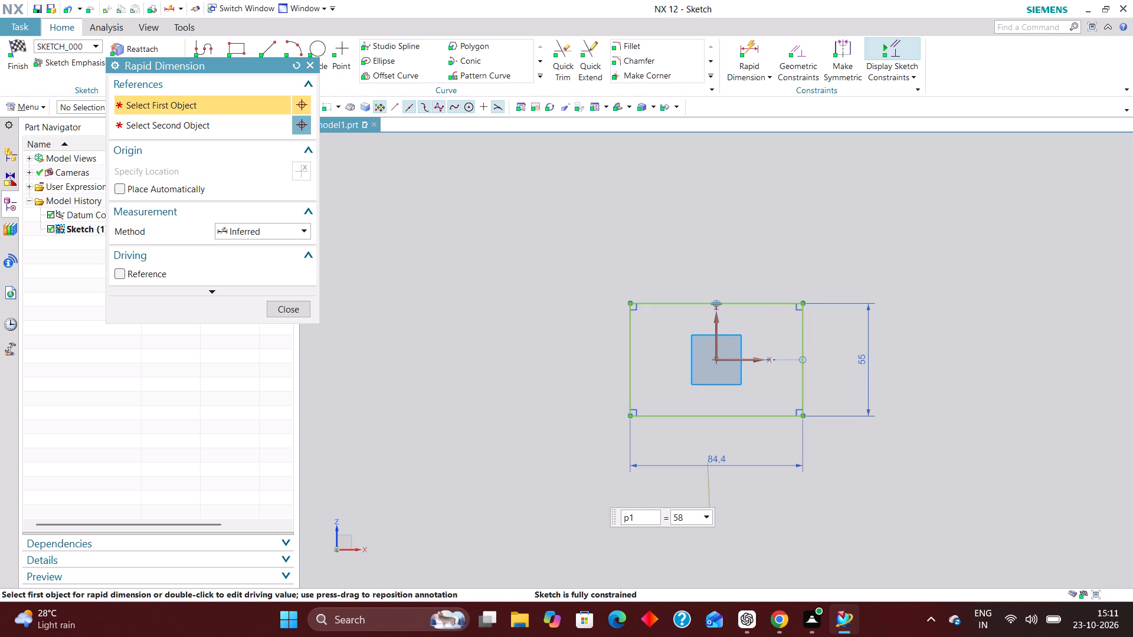
pyautogui.press('Return')
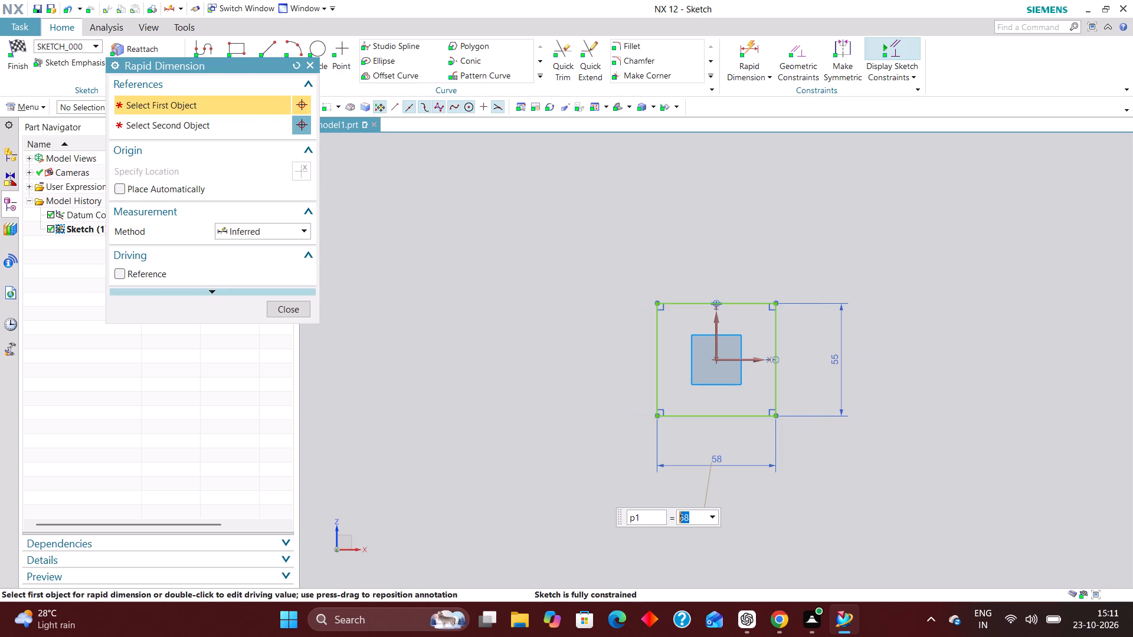
pyautogui.click(300, 304)
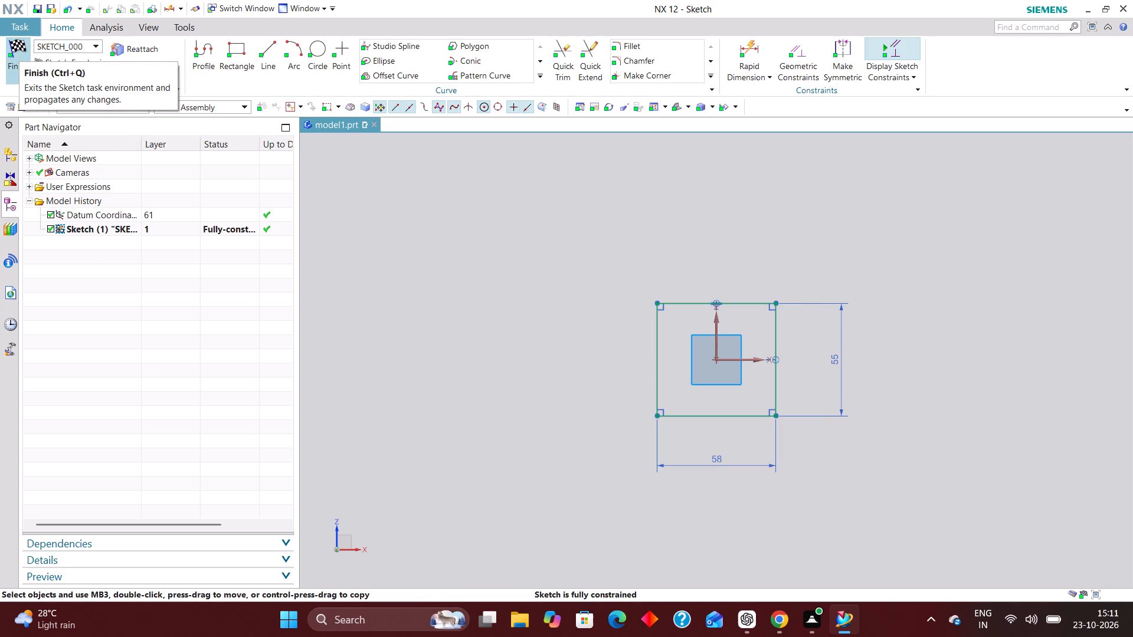
pyautogui.click(18, 48)
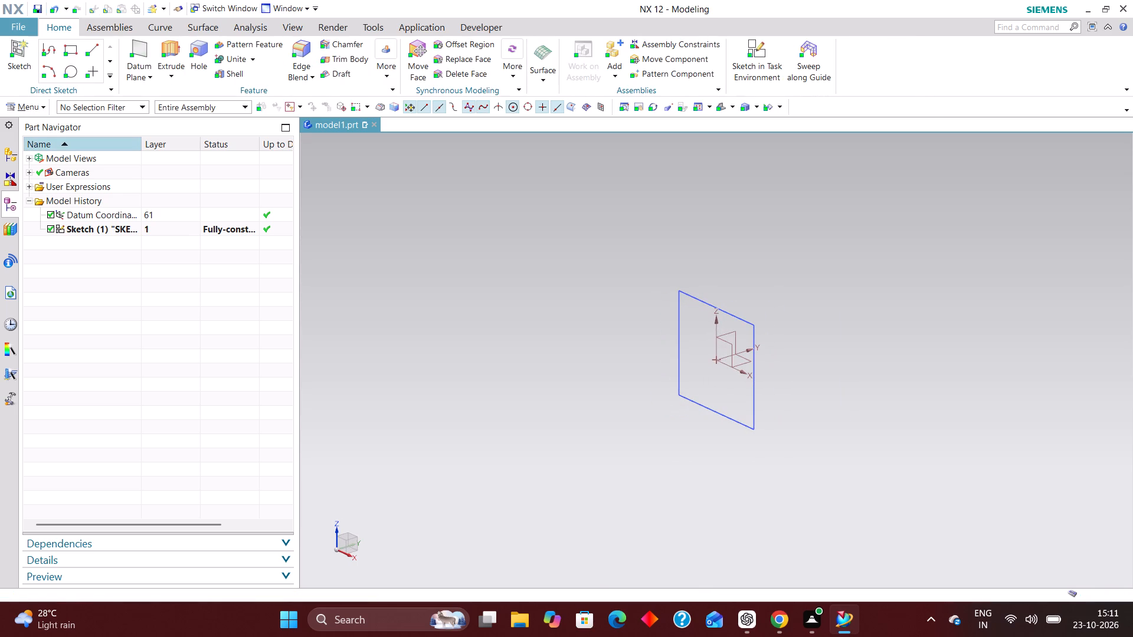
# Extrude the 58 × 55 mm rectangle from a start of 0 to an end distance of 10 mm.
pyautogui.scroll(2, 750, 438)
pyautogui.scroll(-1, 754, 431)
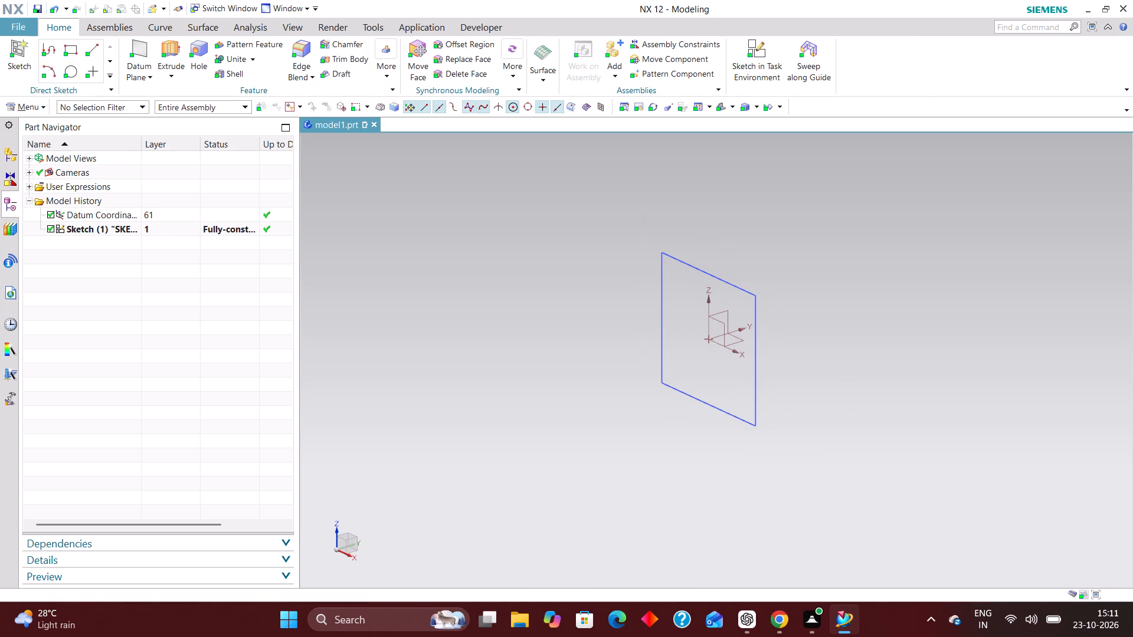
pyautogui.click(173, 50)
pyautogui.click(755, 334)
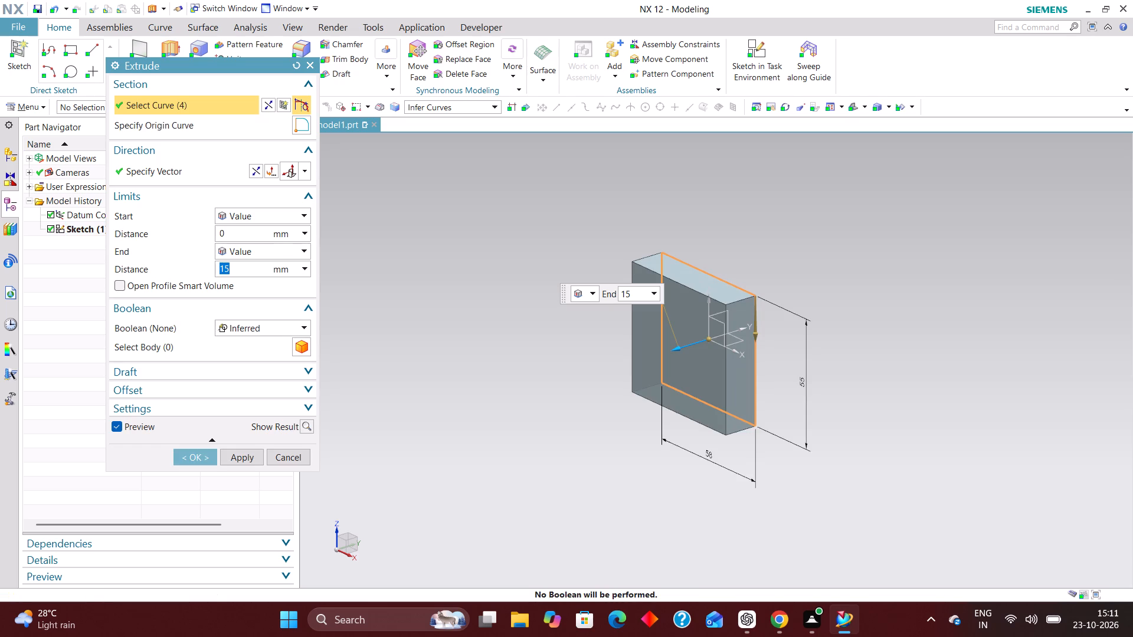
pyautogui.click(261, 215)
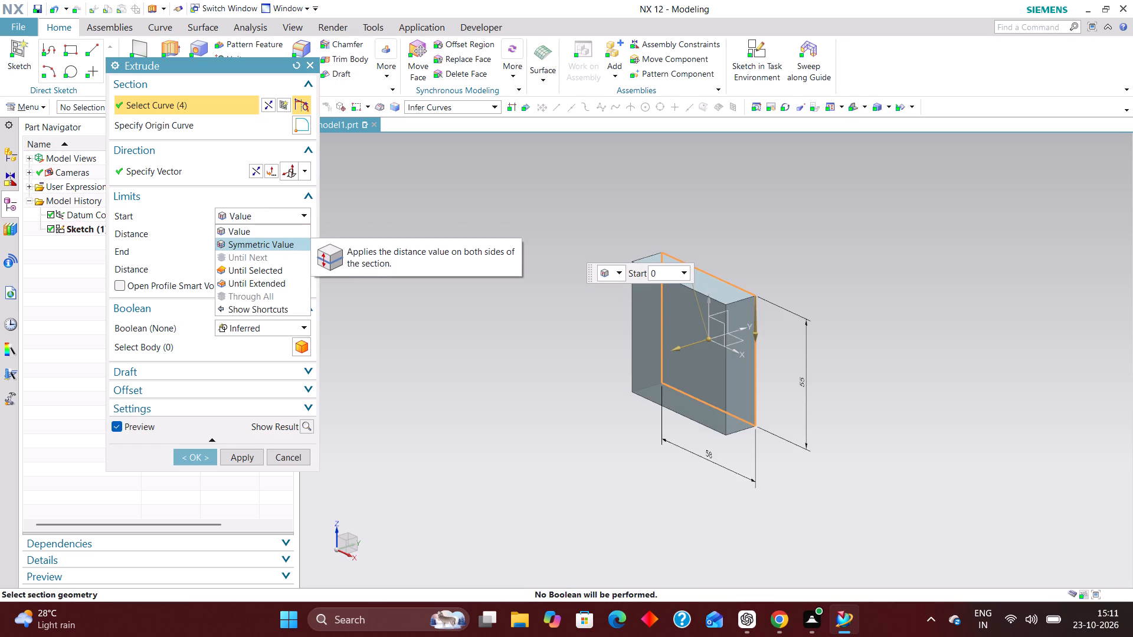
pyautogui.click(268, 211)
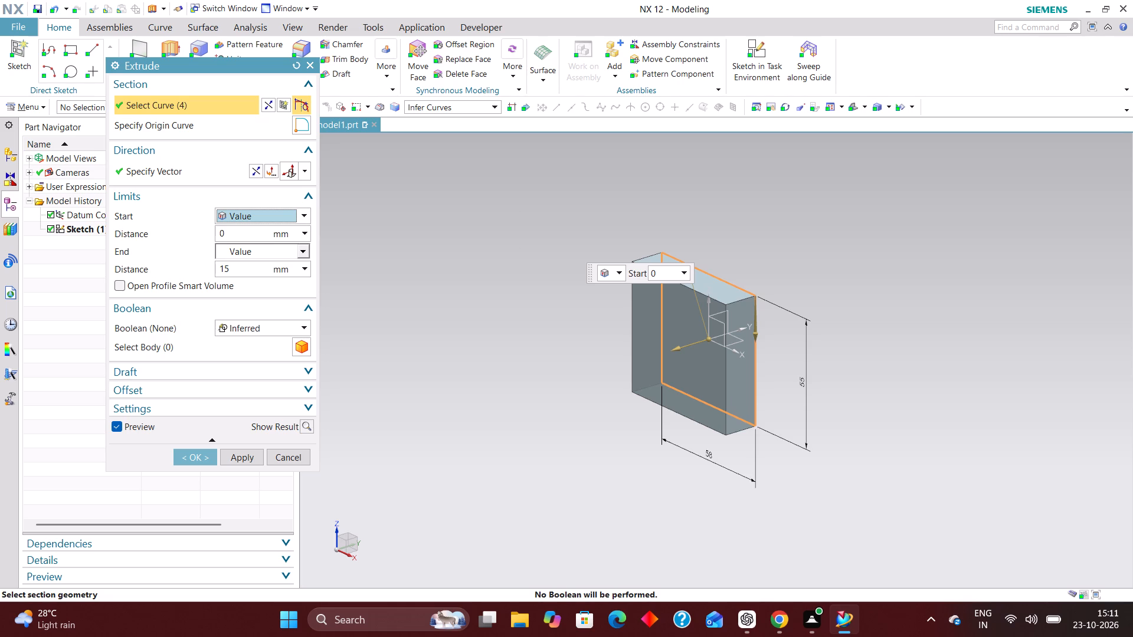
pyautogui.moveTo(235, 265); pyautogui.dragTo(209, 264)
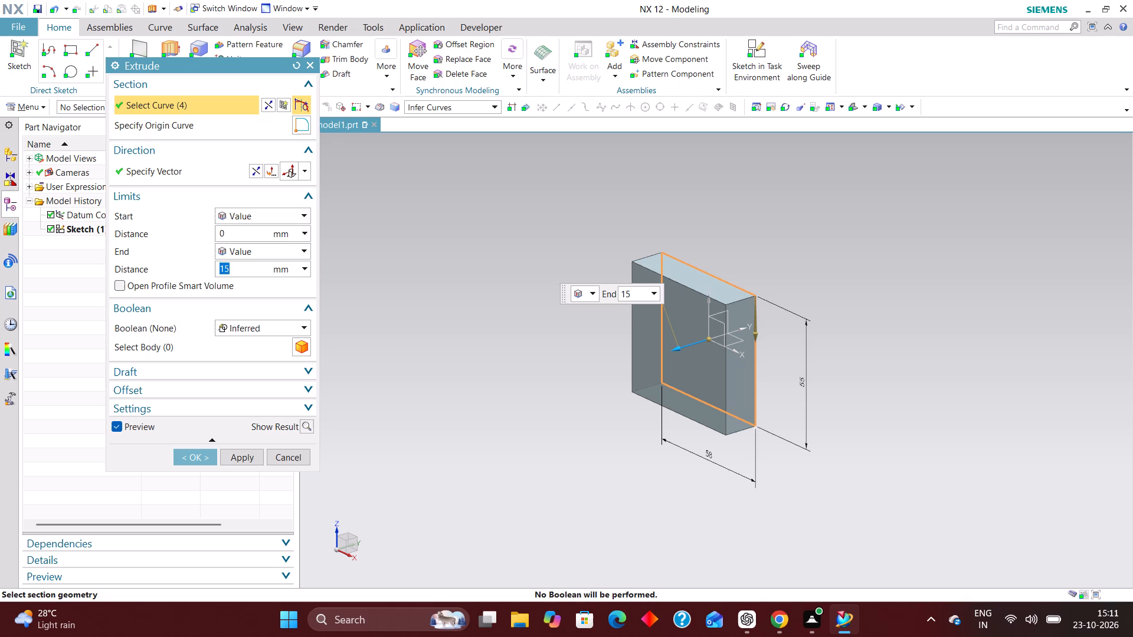
pyautogui.write('10')
pyautogui.press('Return')
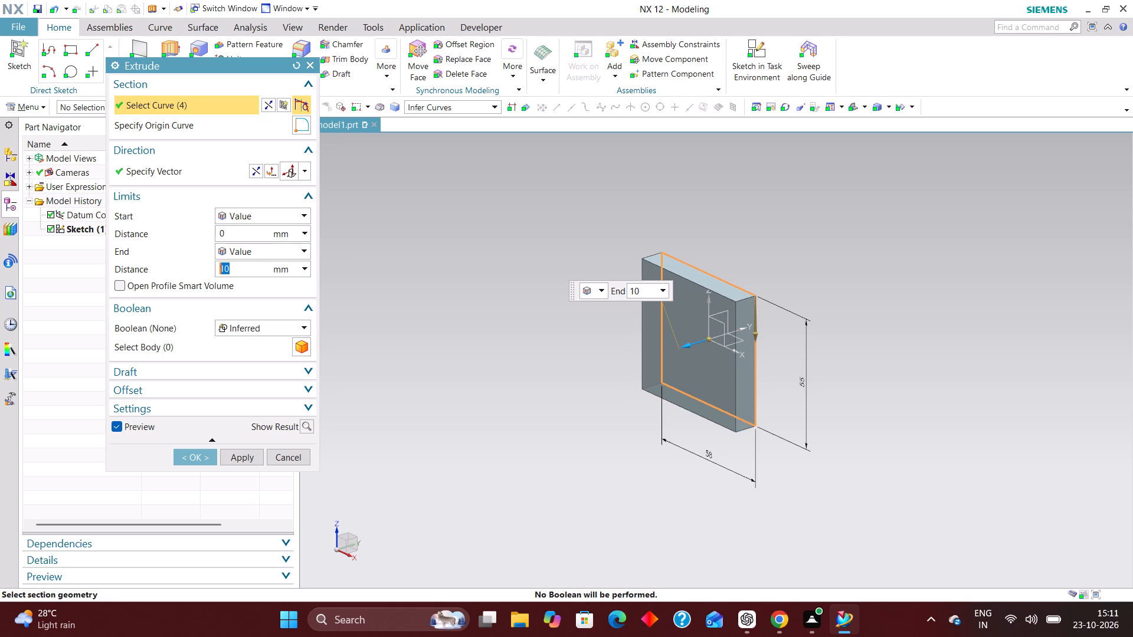
pyautogui.click(205, 459)
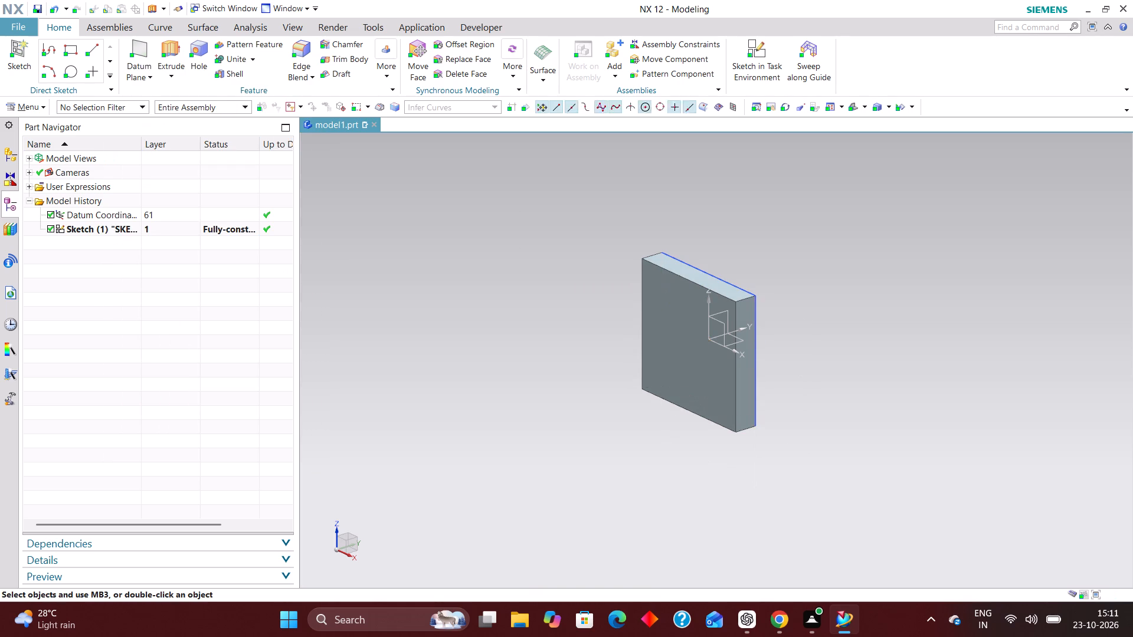
# Hide the base rectangle's sketch.
pyautogui.moveTo(757, 344); pyautogui.dragTo(742, 421, button='right')
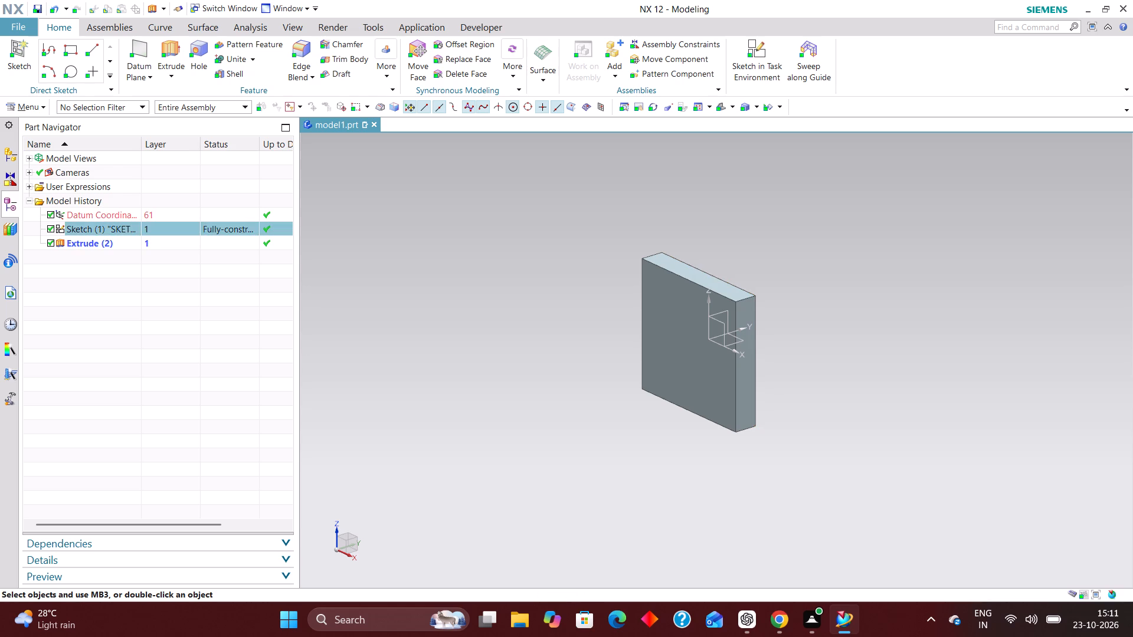
# Sketch a small two-point rectangle on the YZ plane, just outside the plate's sketch-plane face near its upper end.
pyautogui.click(757, 45)
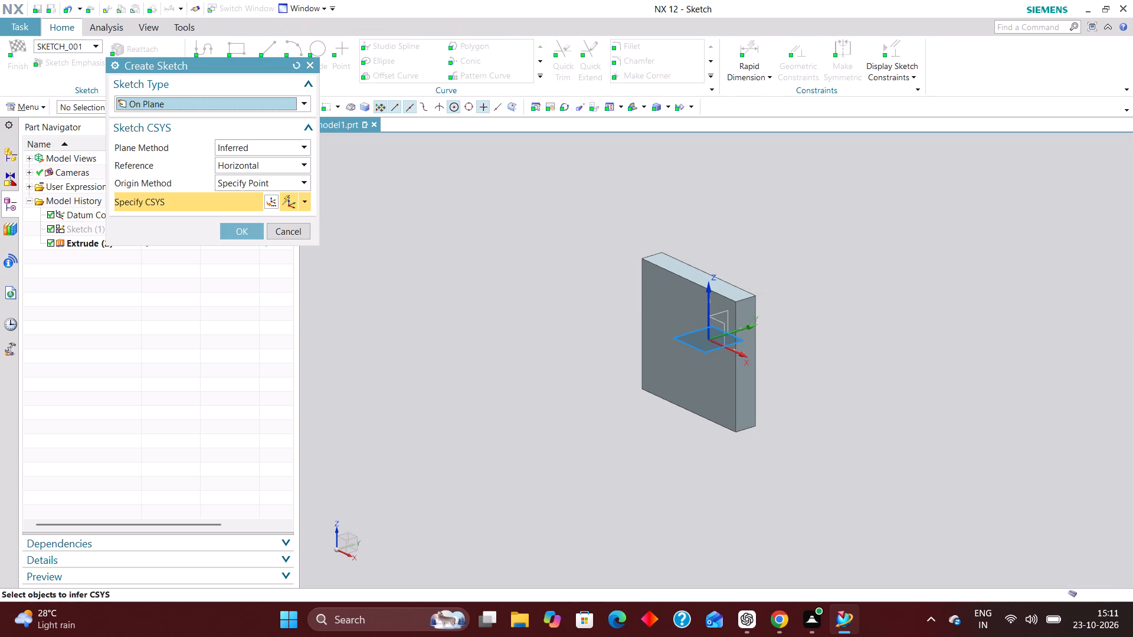
pyautogui.click(719, 314)
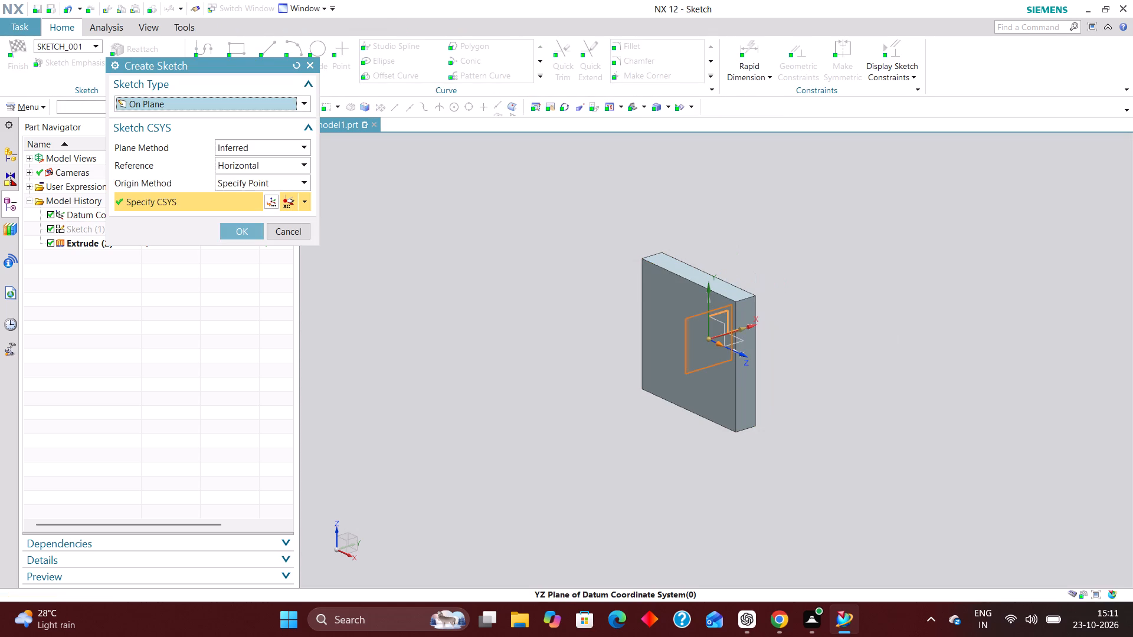
pyautogui.click(231, 226)
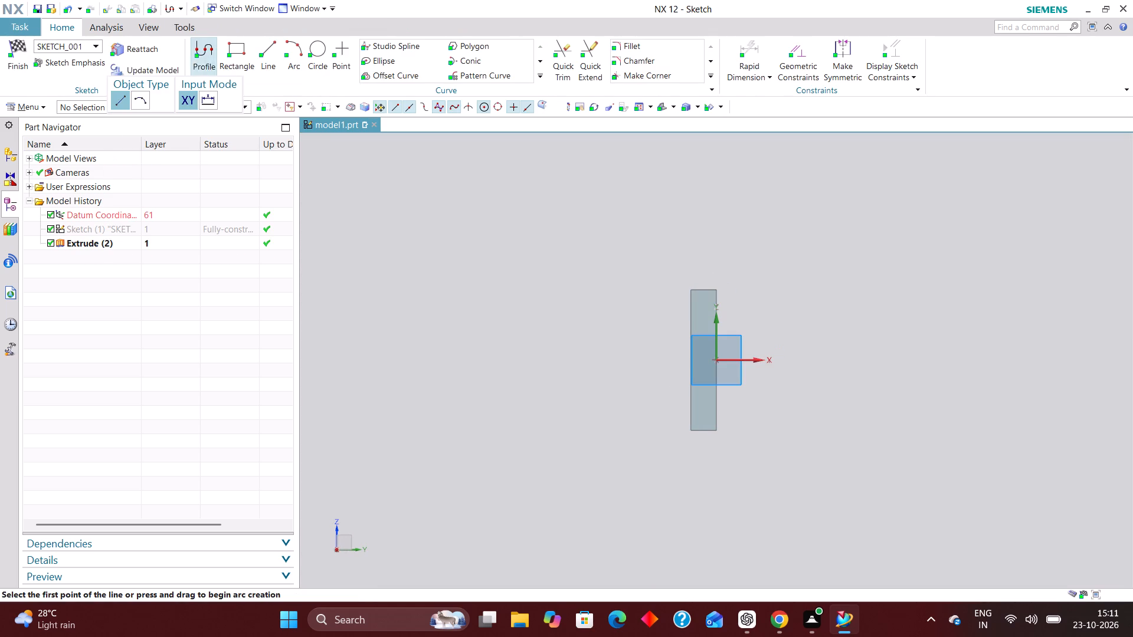
pyautogui.click(240, 44)
pyautogui.scroll(4, 740, 319)
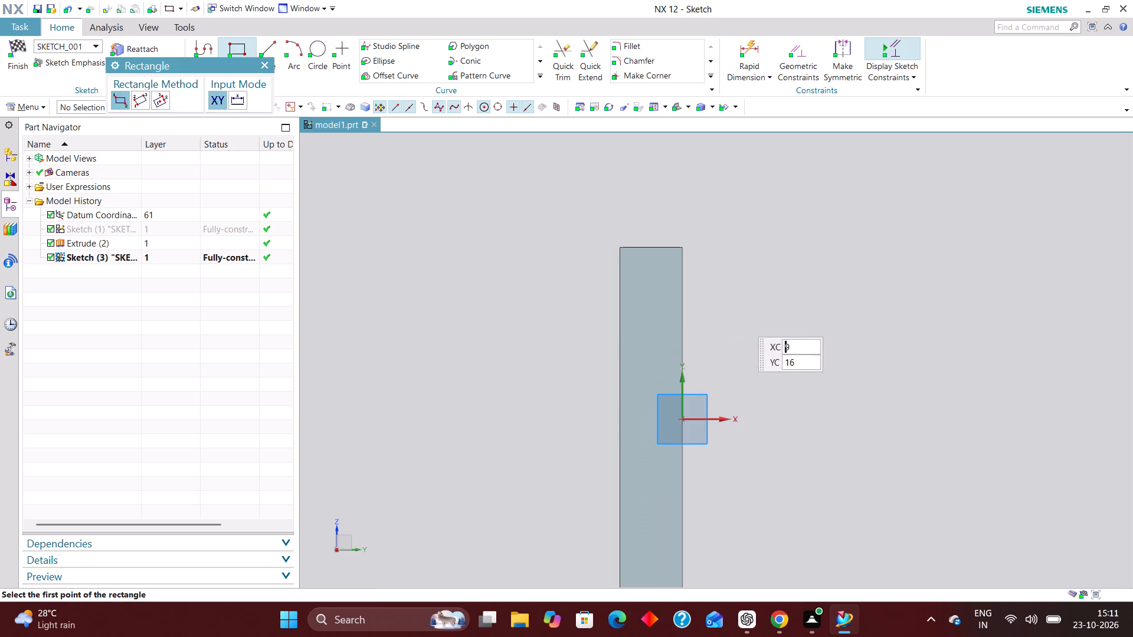
pyautogui.click(690, 245)
pyautogui.click(736, 322)
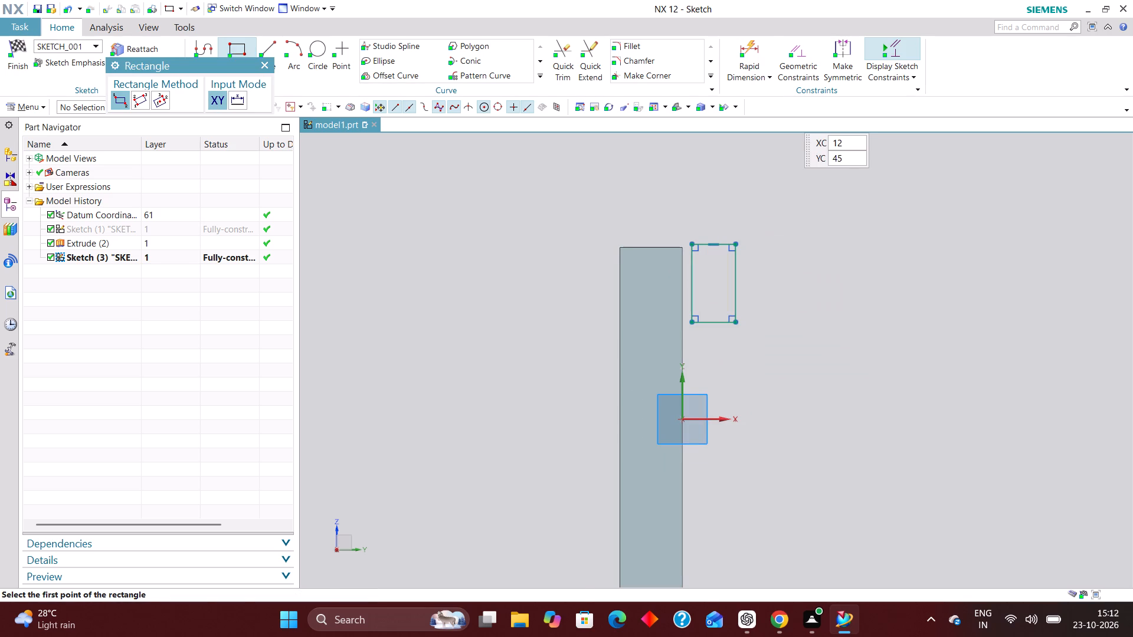
# Dimension the small rectangle's right vertical edge to 10 mm.
pyautogui.click(745, 40)
pyautogui.click(735, 306)
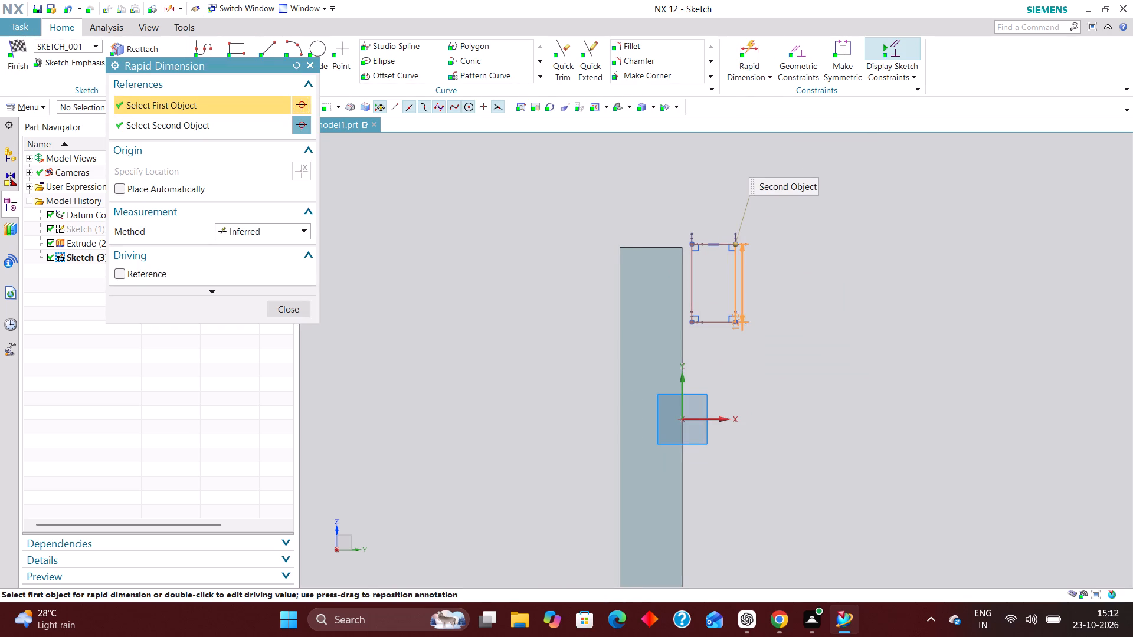
pyautogui.click(804, 290)
pyautogui.write('10')
pyautogui.press('Return')
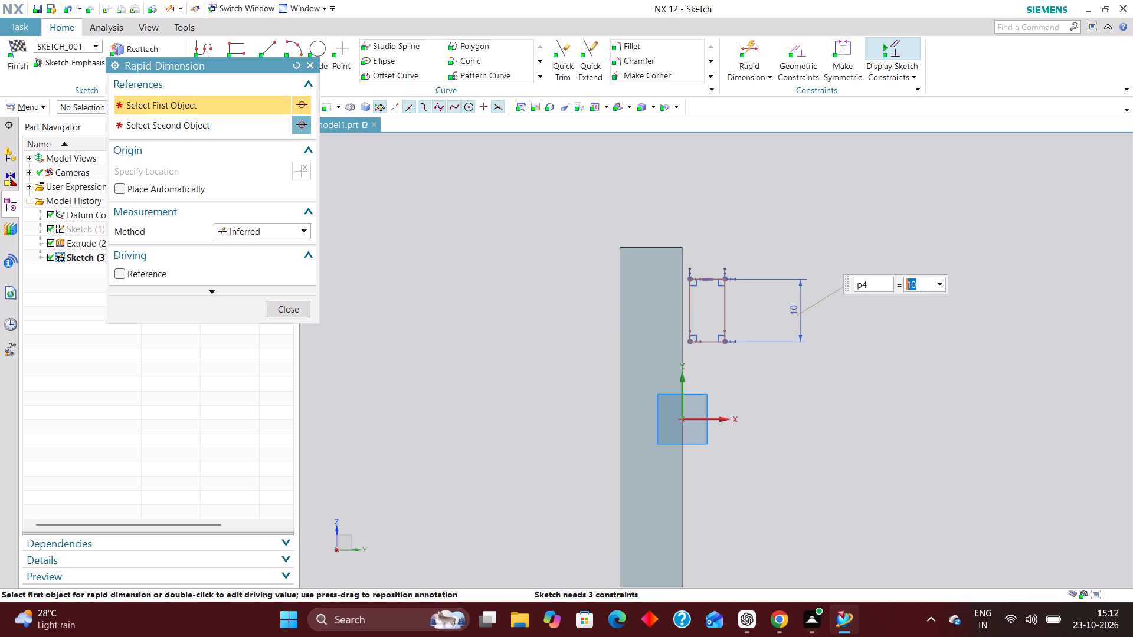
# Dimension the distance from the vertical axis to the small rectangle's right edge as 3 mm.
pyautogui.scroll(4, 681, 349)
pyautogui.click(682, 349)
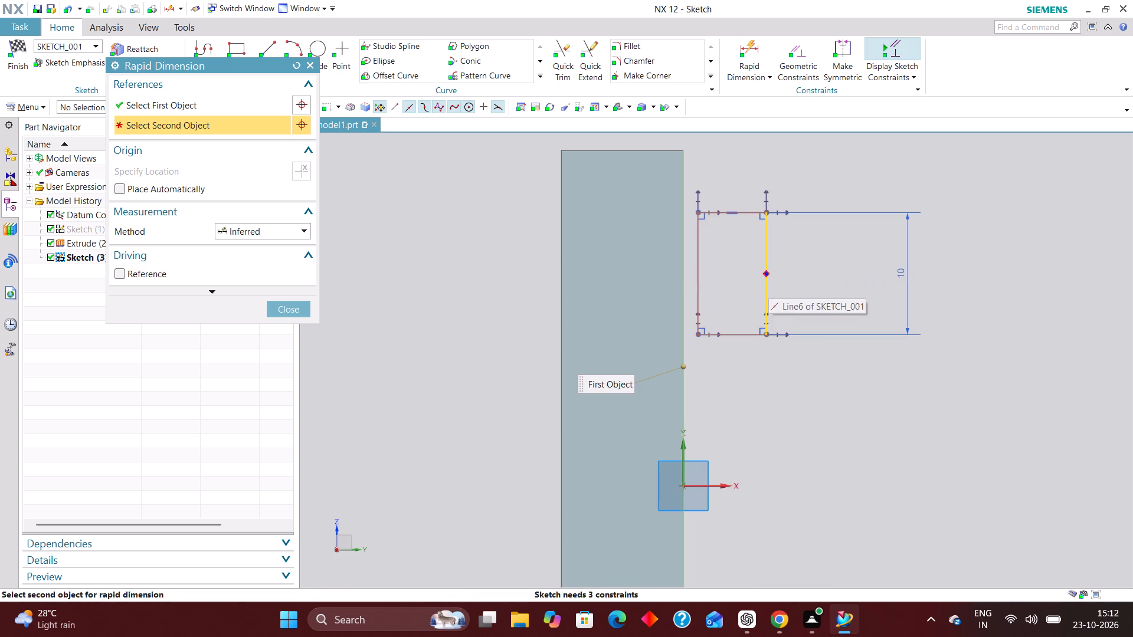
pyautogui.click(768, 283)
pyautogui.click(722, 398)
pyautogui.press('3')
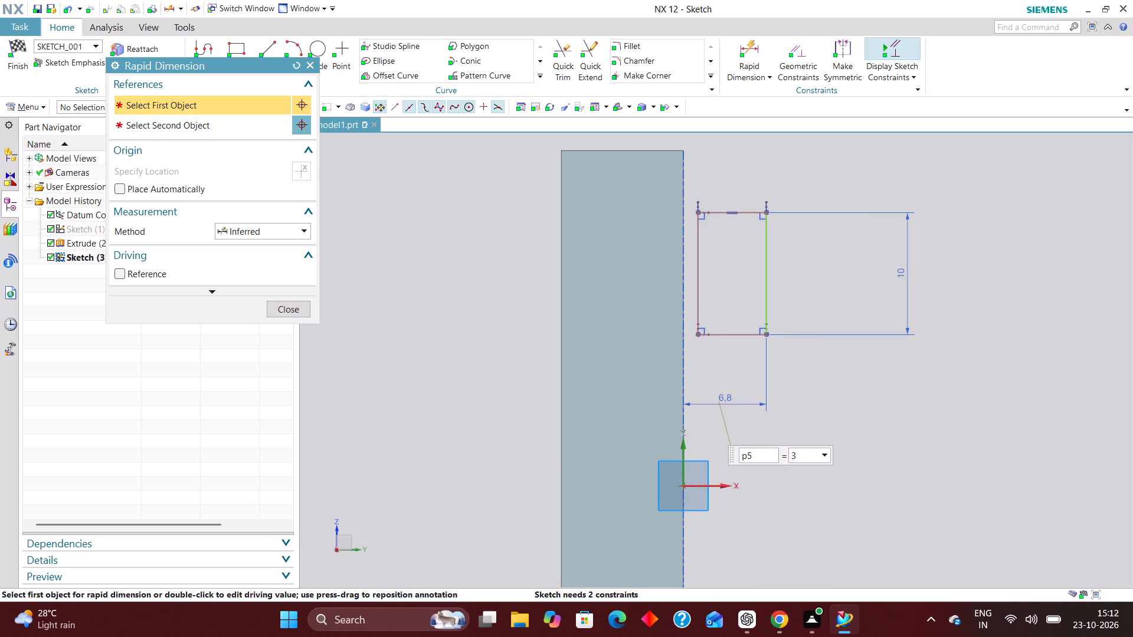
pyautogui.press('Return')
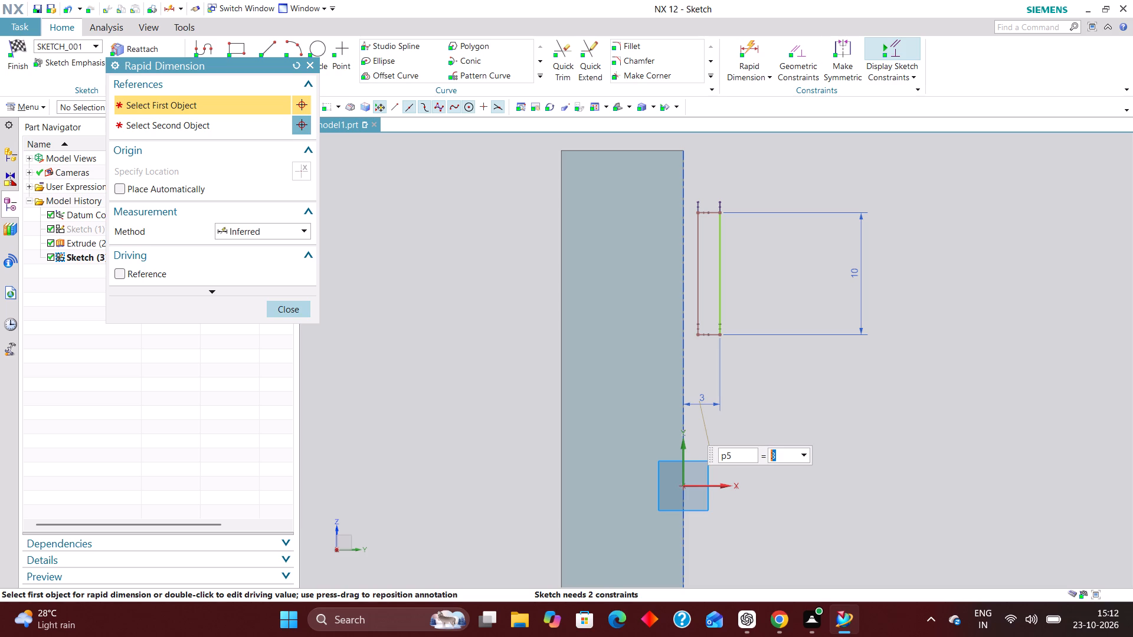
# Constrain the midpoint of the small rectangle's left edge to lie on the vertical axis.
pyautogui.click(802, 47)
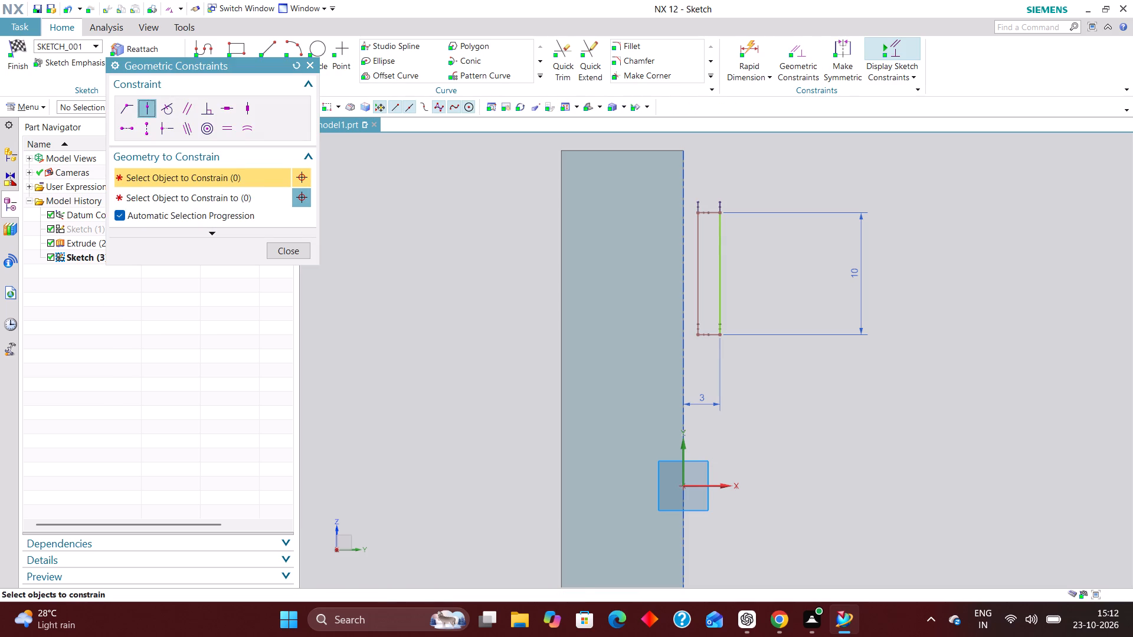
pyautogui.click(698, 273)
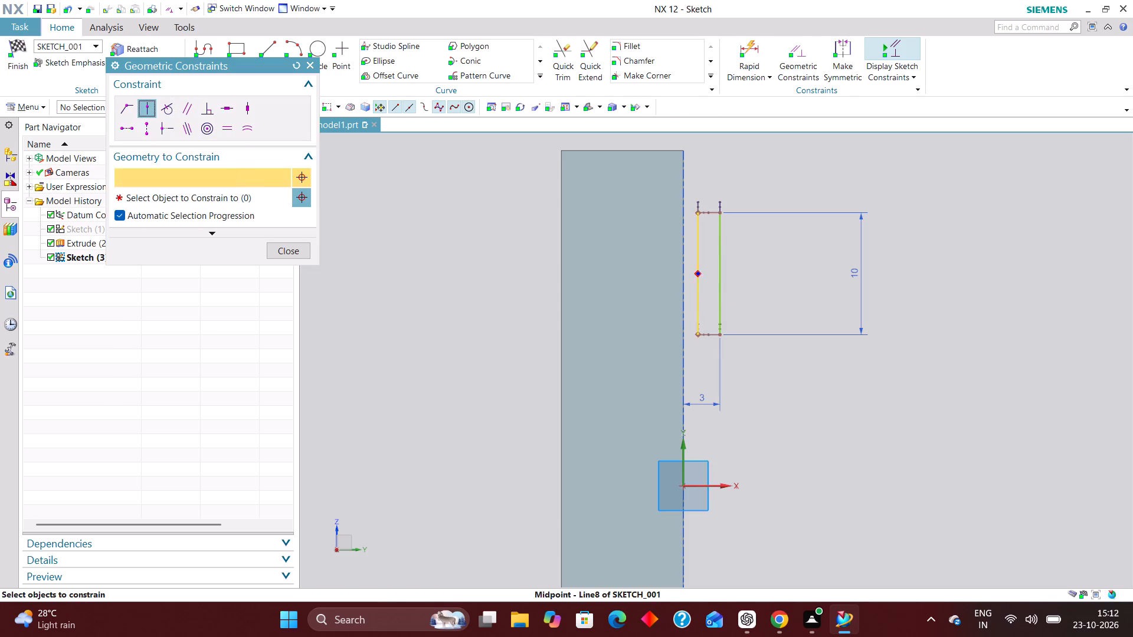
pyautogui.click(683, 455)
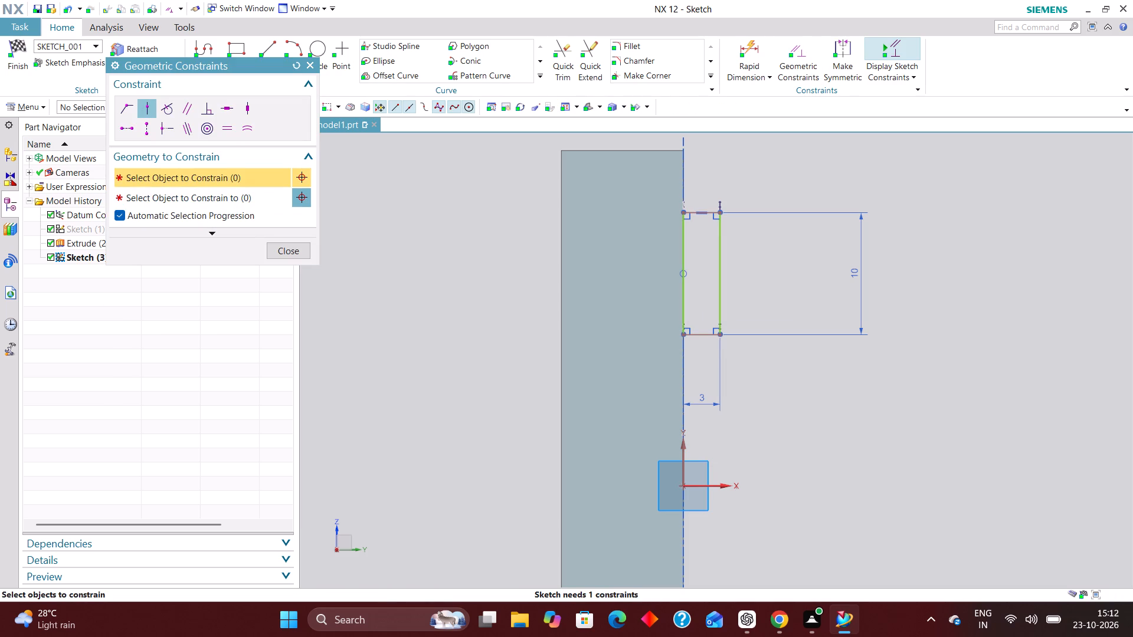
pyautogui.click(296, 247)
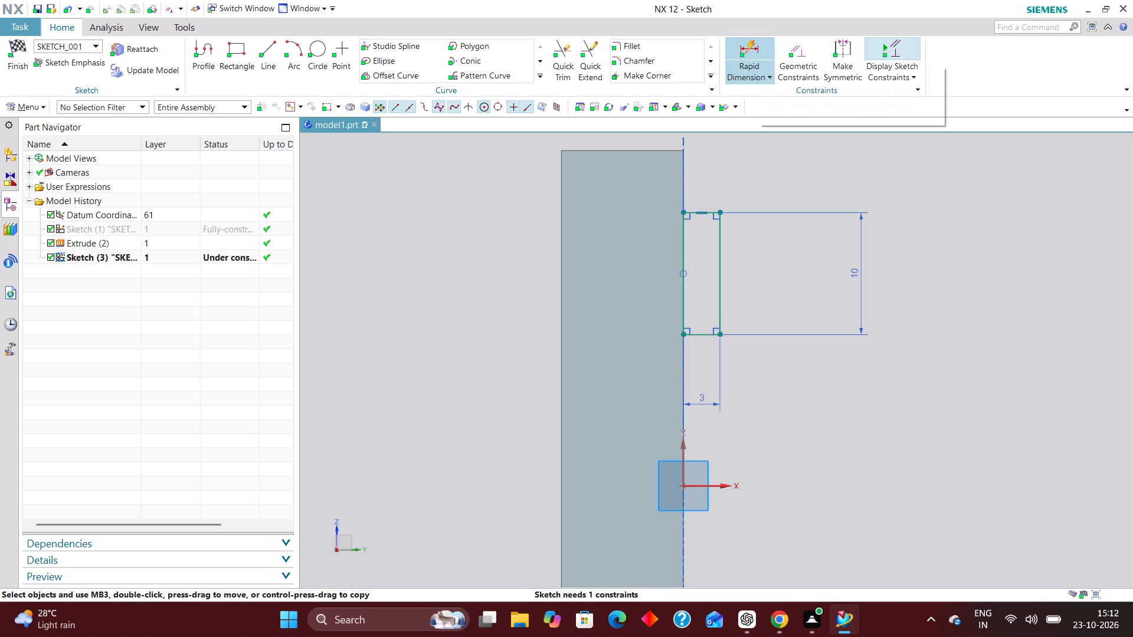
# Move the small rectangle up towards the plate's top and dimension its top edge to the horizontal axis as 55/2 mm.
pyautogui.moveTo(705, 211); pyautogui.dragTo(712, 162)
pyautogui.click(712, 162)
pyautogui.click(751, 47)
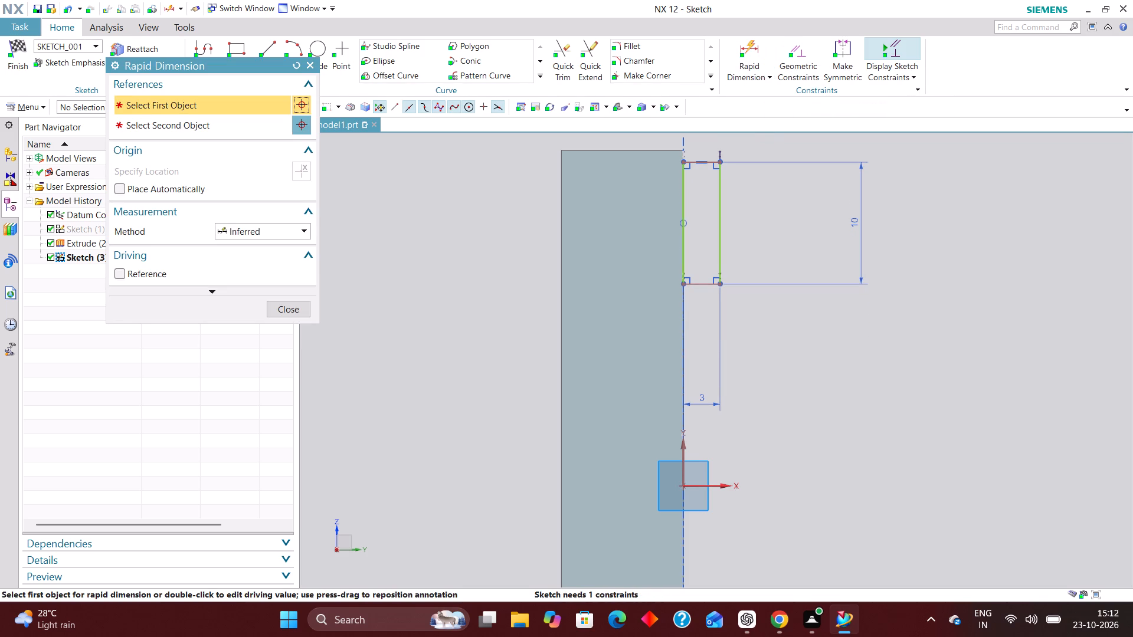
pyautogui.click(716, 483)
pyautogui.click(704, 158)
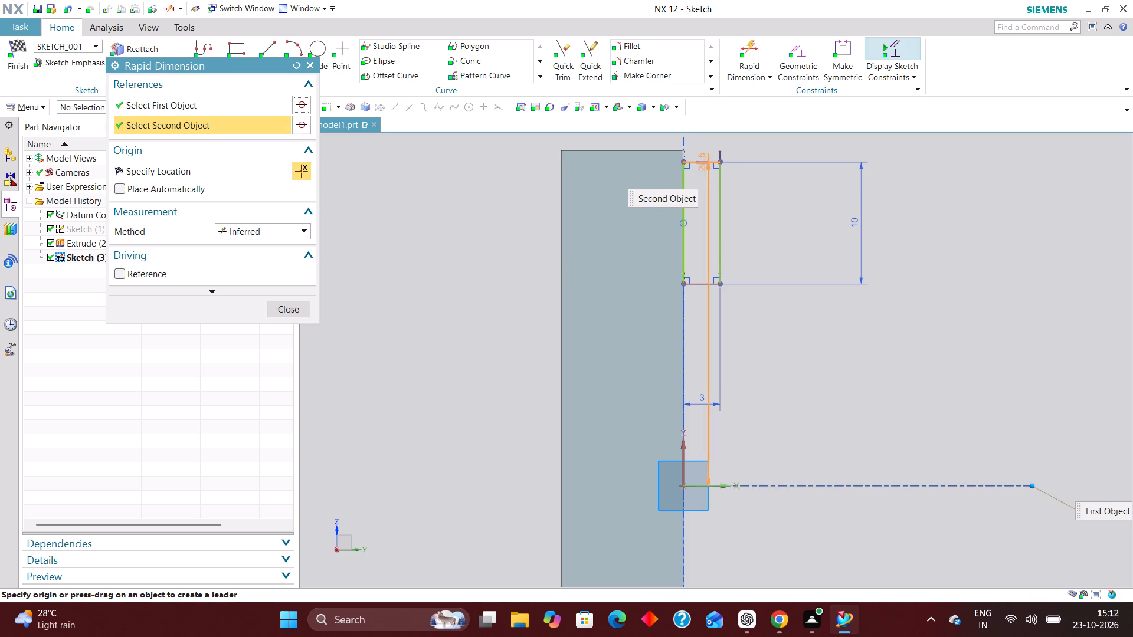
pyautogui.click(970, 304)
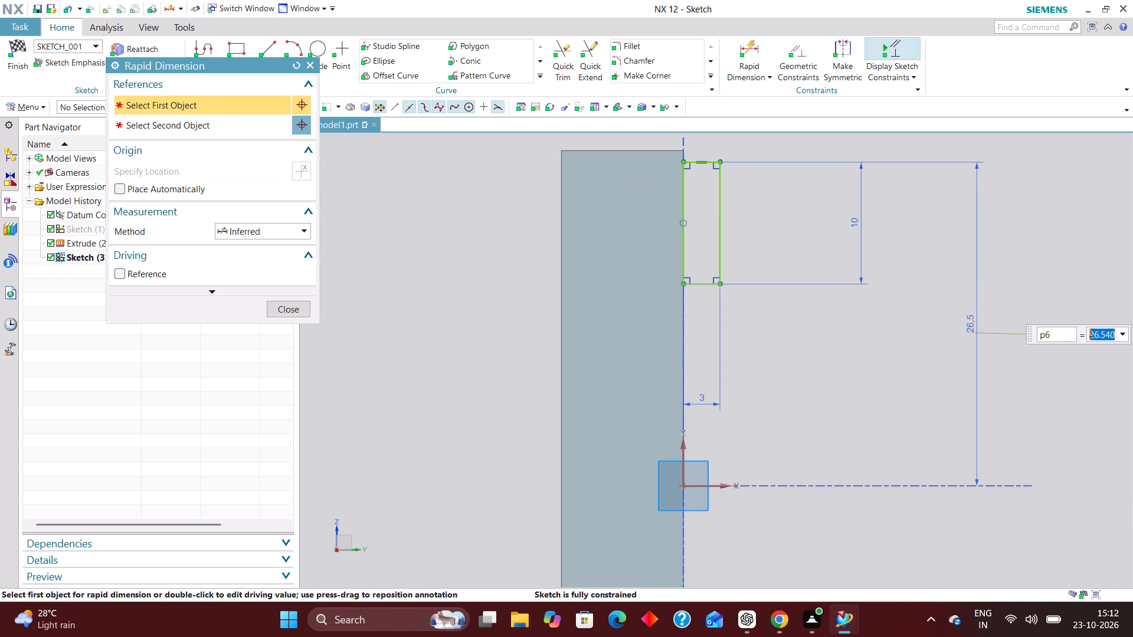
pyautogui.write('55/2')
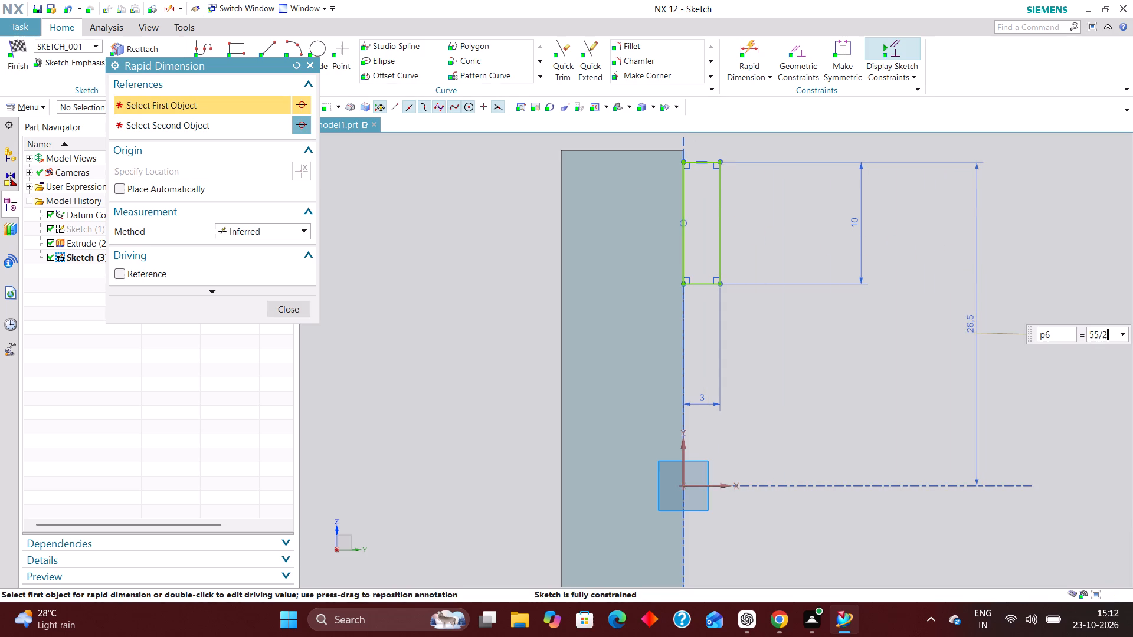
pyautogui.press('Return')
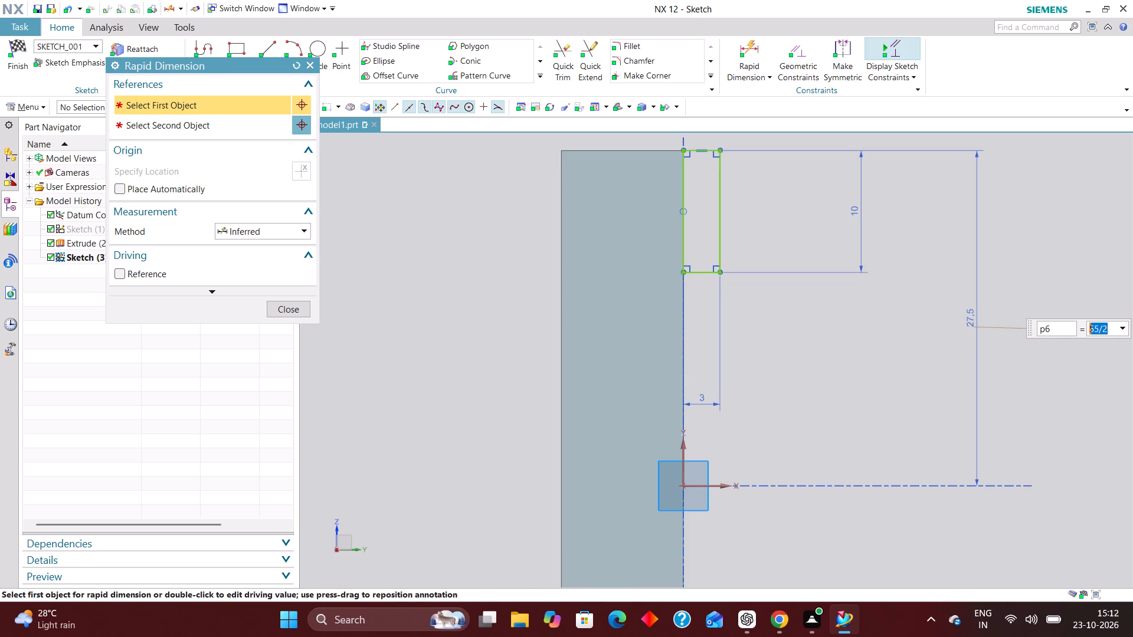
pyautogui.click(291, 311)
# Reposition the 3 mm dimension just below the small rectangle and finish the sketch.
pyautogui.moveTo(702, 405); pyautogui.dragTo(704, 390)
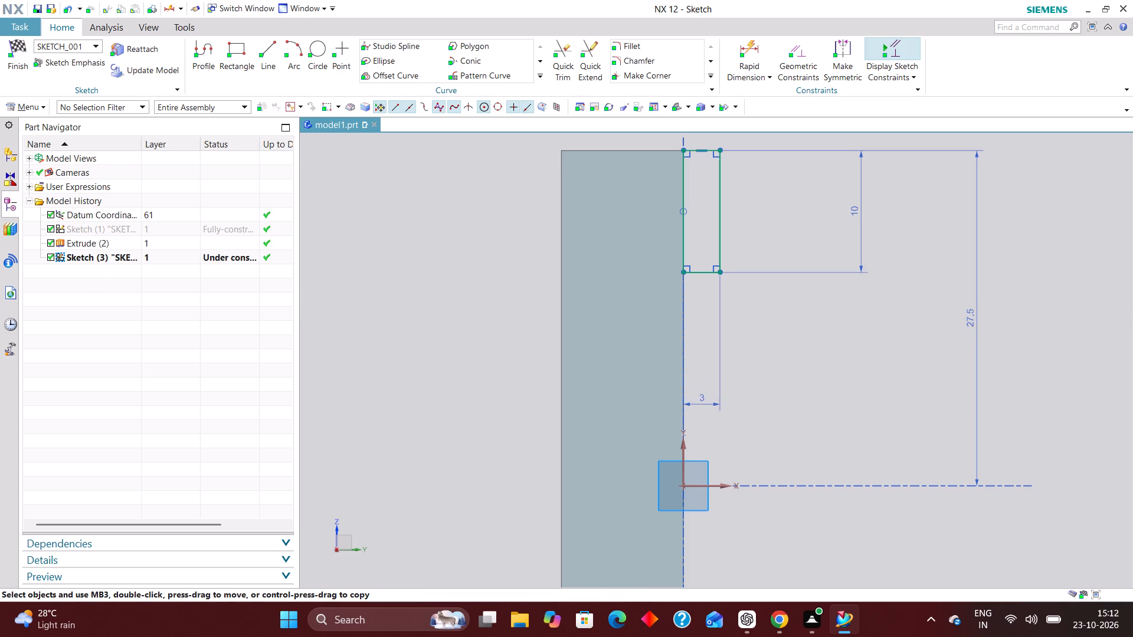
pyautogui.moveTo(704, 390); pyautogui.dragTo(705, 306)
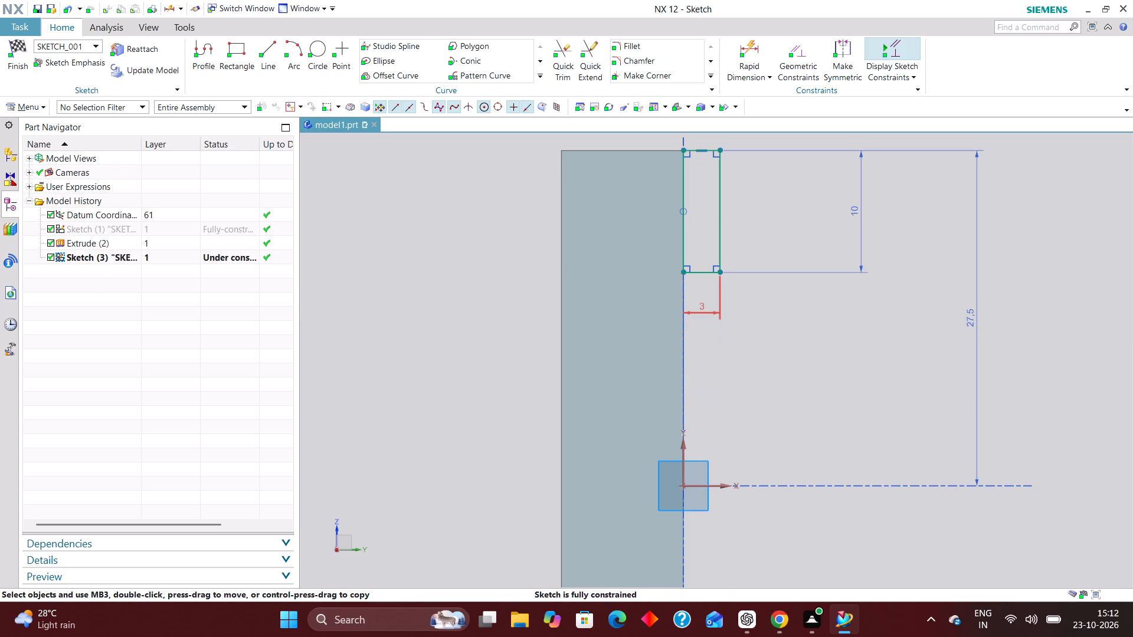
pyautogui.click(18, 44)
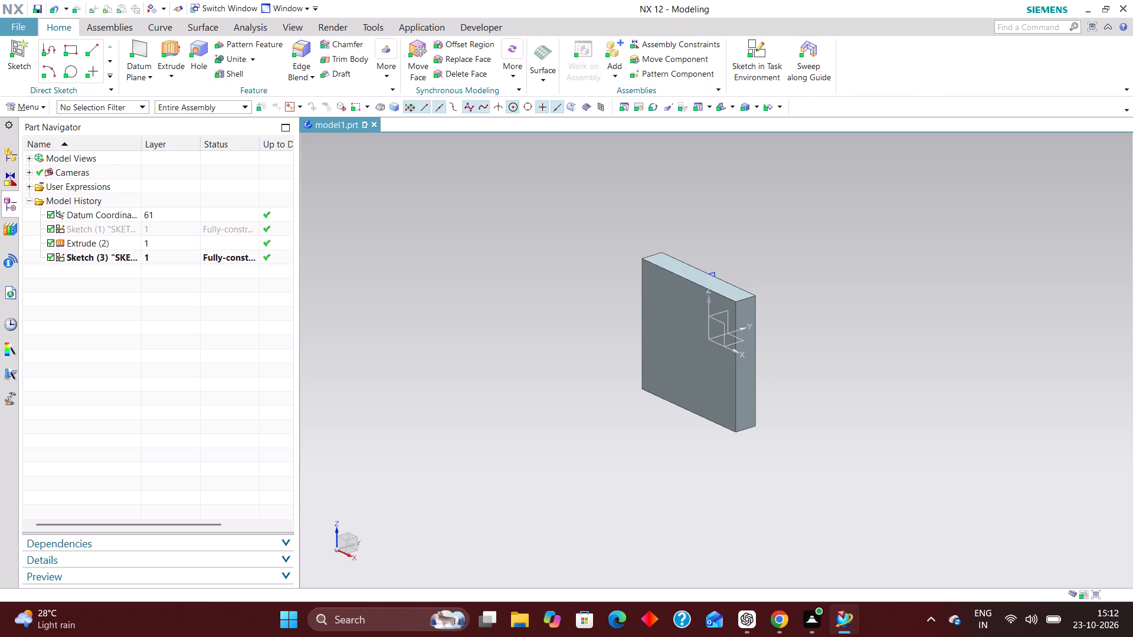
# Extrude the small rectangle sketch symmetrically by a distance of 58/2 mm, with the inferred Boolean uniting it to the plate.
pyautogui.click(168, 44)
pyautogui.click(711, 268)
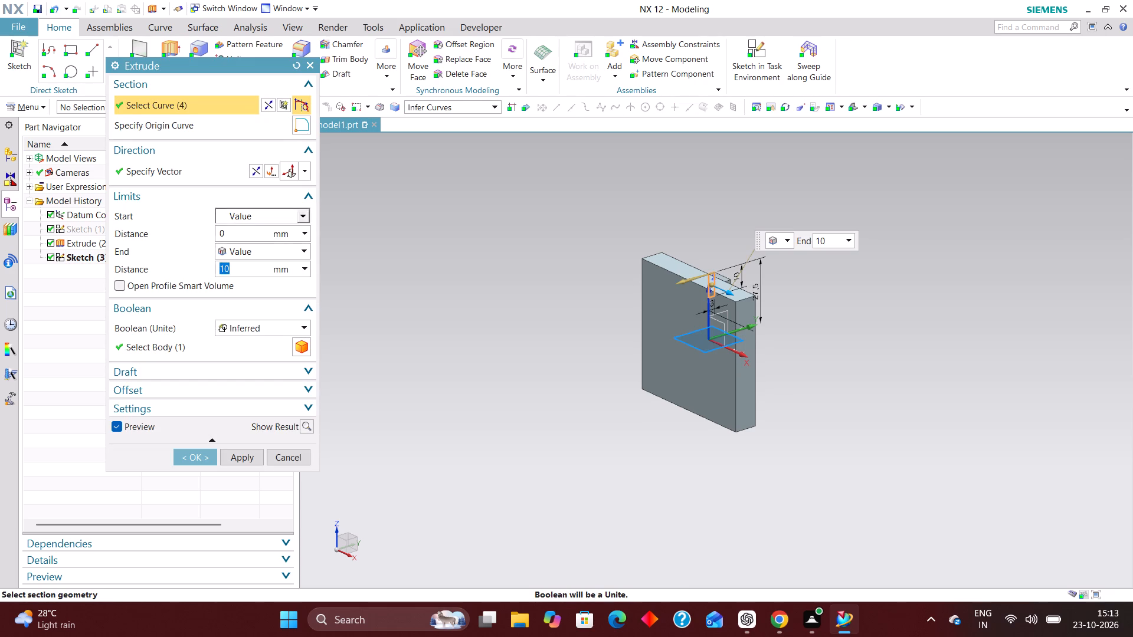
pyautogui.click(273, 214)
pyautogui.click(270, 243)
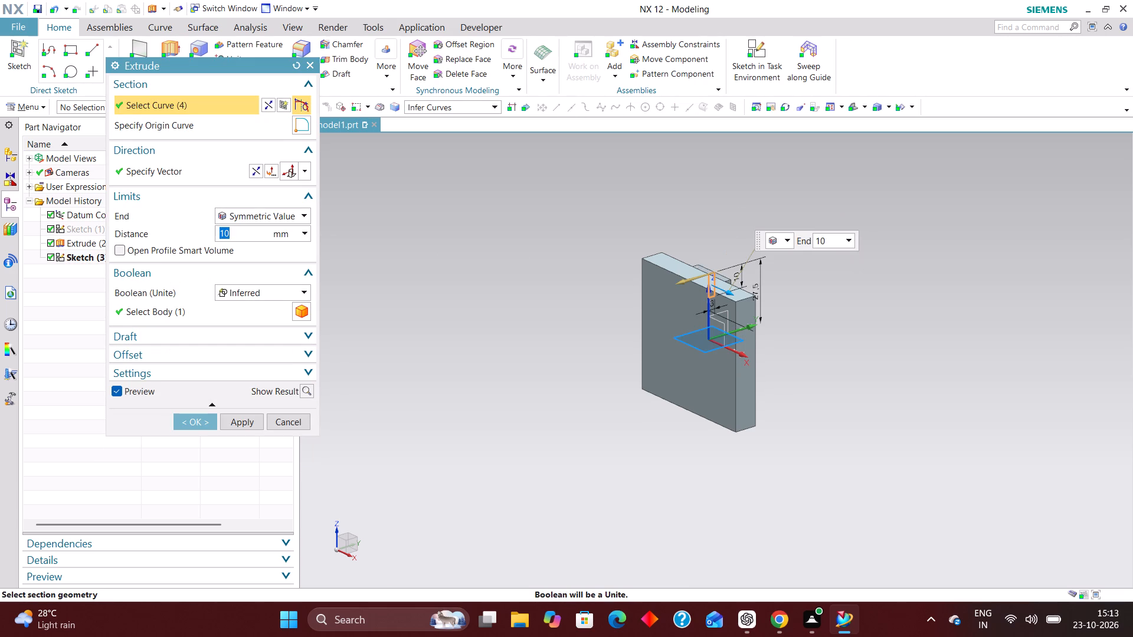
pyautogui.write('58')
pyautogui.press('Return')
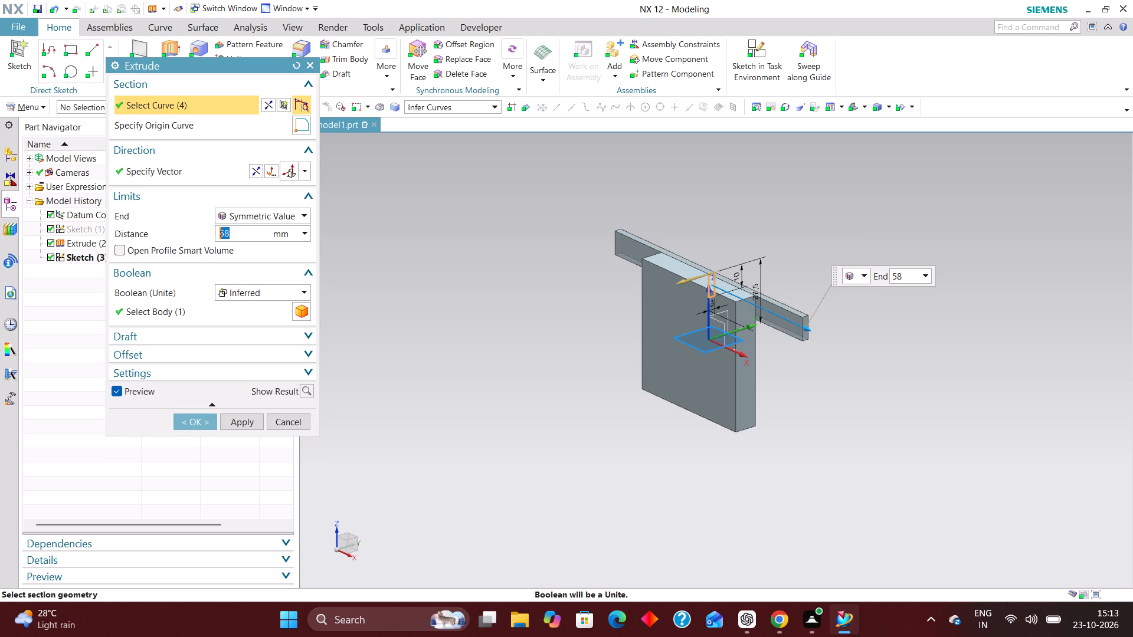
pyautogui.write('58/')
pyautogui.press('2')
pyautogui.press('Return')
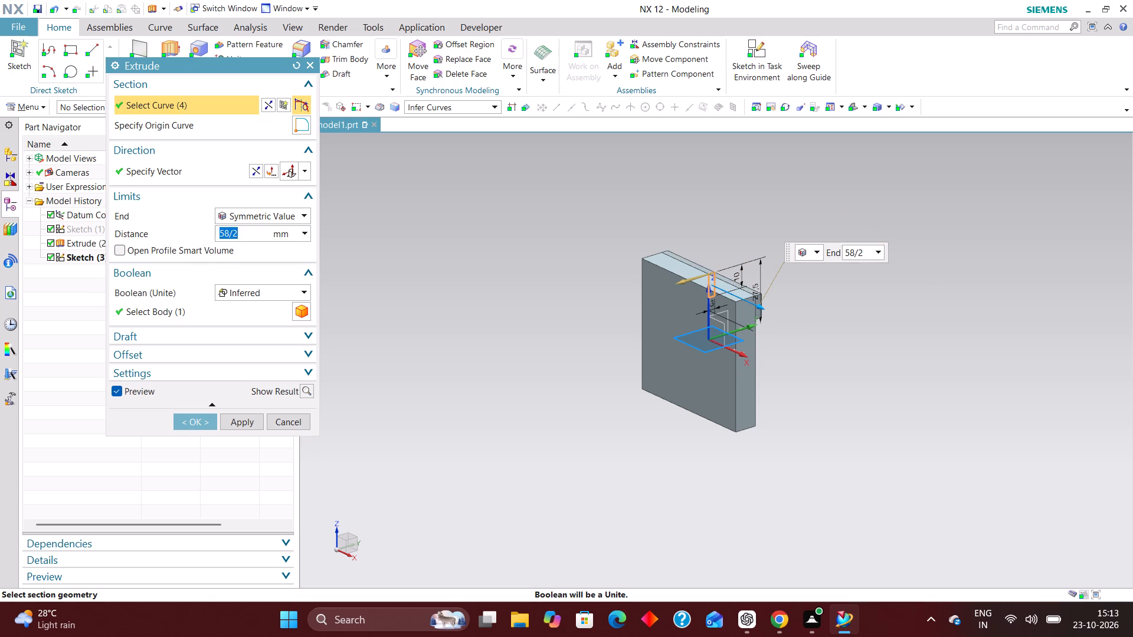
pyautogui.click(195, 424)
# Create a new sketch on the XZ plane of the datum coordinate system.
pyautogui.scroll(3, 749, 352)
pyautogui.scroll(-1, 754, 324)
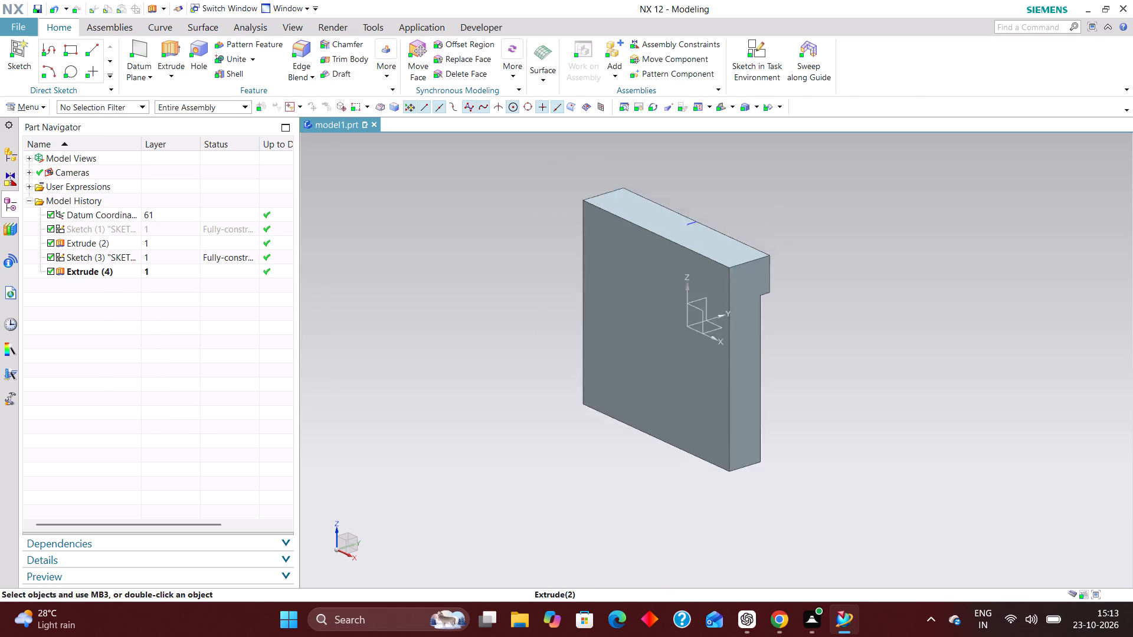
pyautogui.scroll(-2, 754, 324)
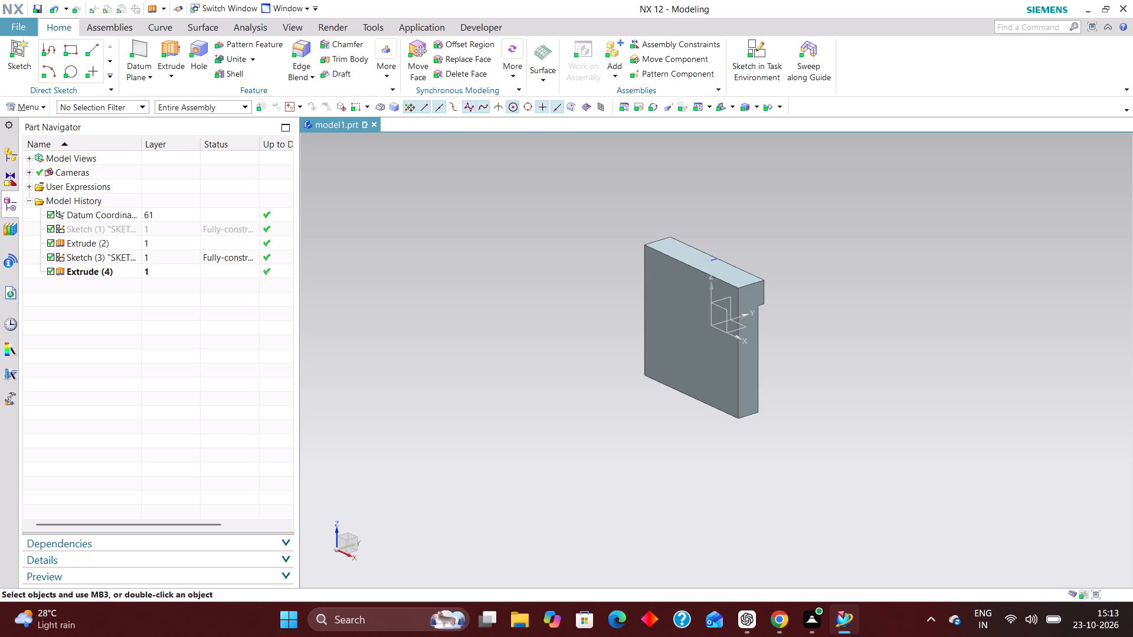
pyautogui.click(750, 41)
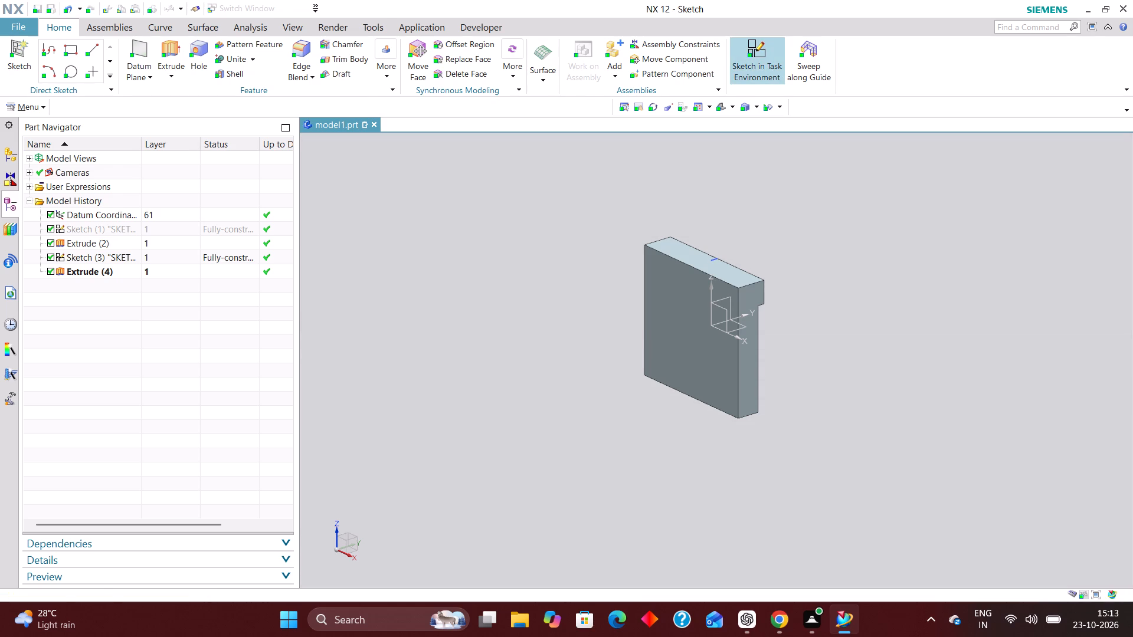
pyautogui.click(723, 308)
pyautogui.click(821, 319)
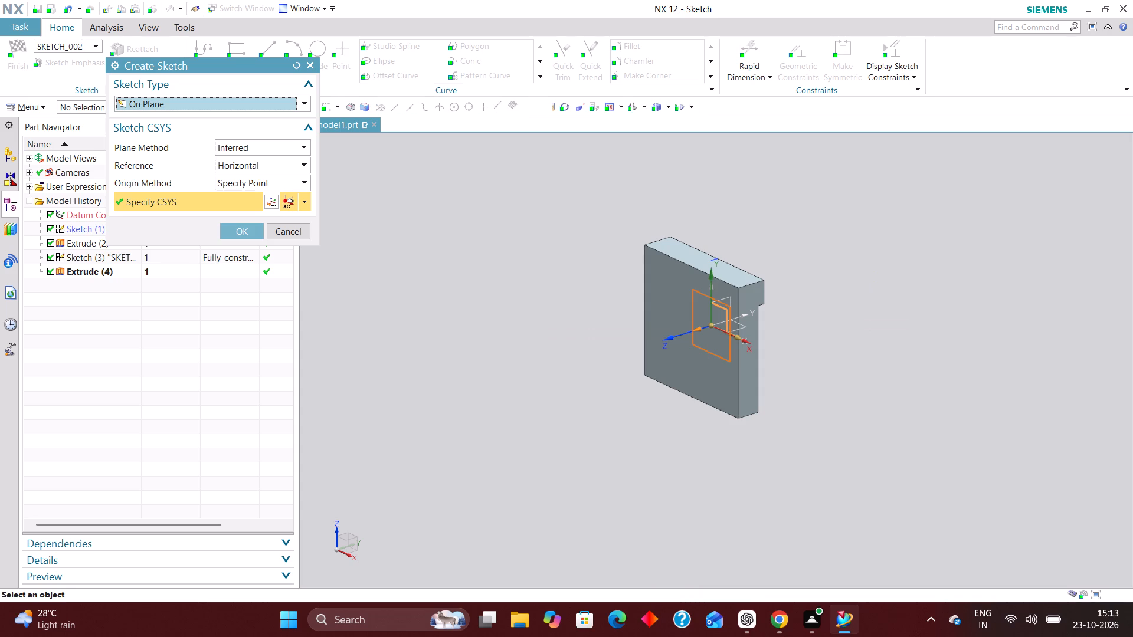
pyautogui.click(243, 232)
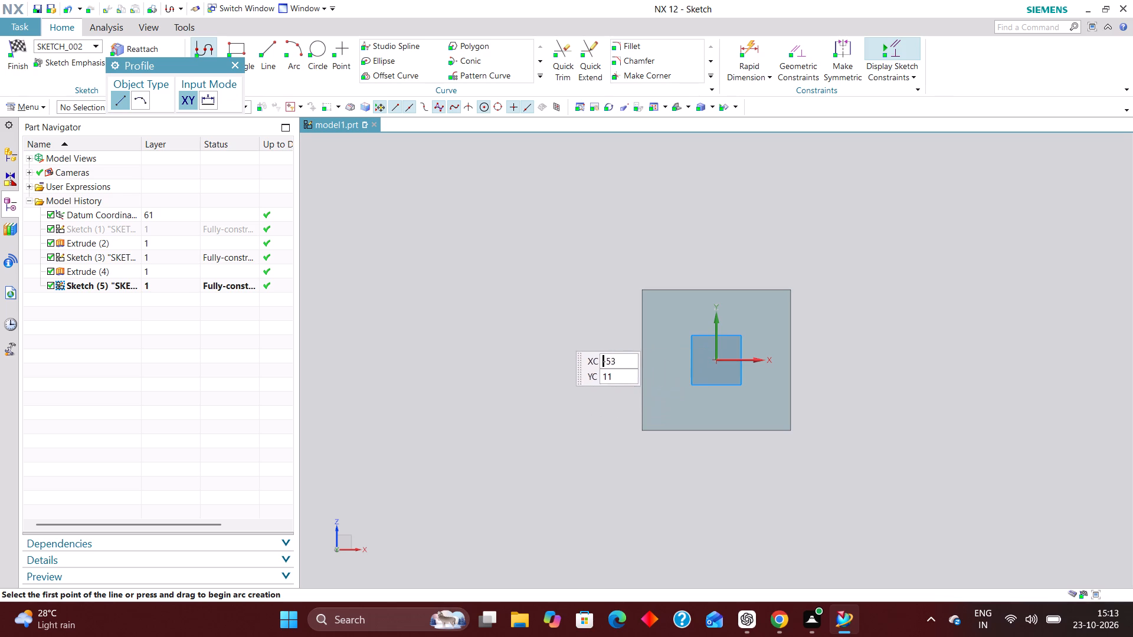
# Sketch a horizontal line about 58 mm long just above the plate's top edge with the Profile tool, and end the profile there.
pyautogui.scroll(-2, 546, 366)
pyautogui.scroll(3, 587, 295)
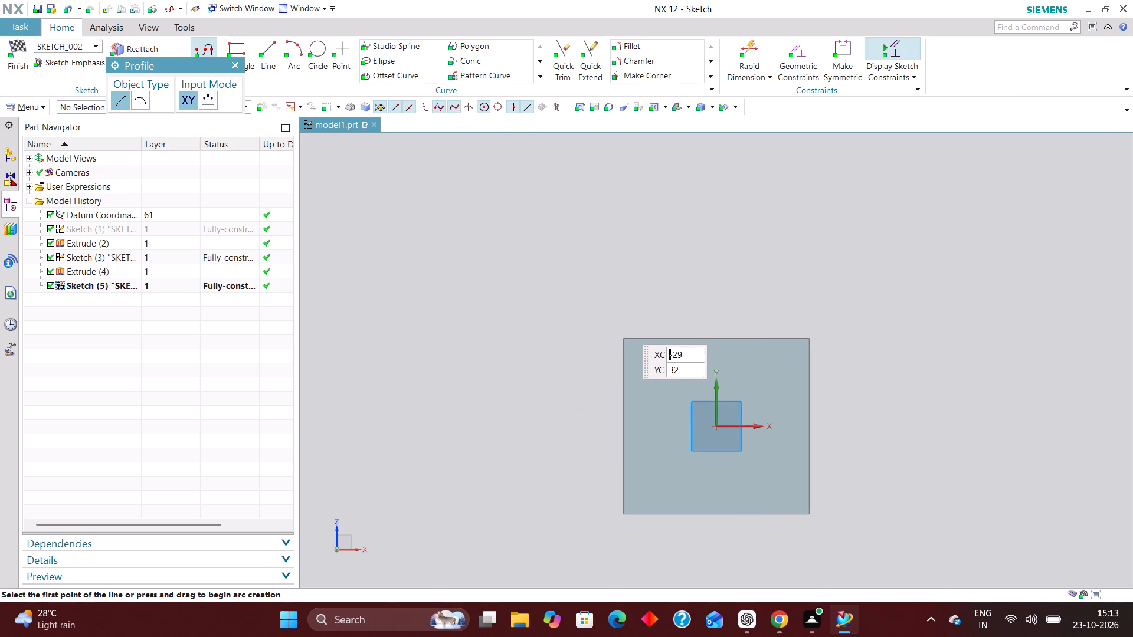
pyautogui.click(622, 325)
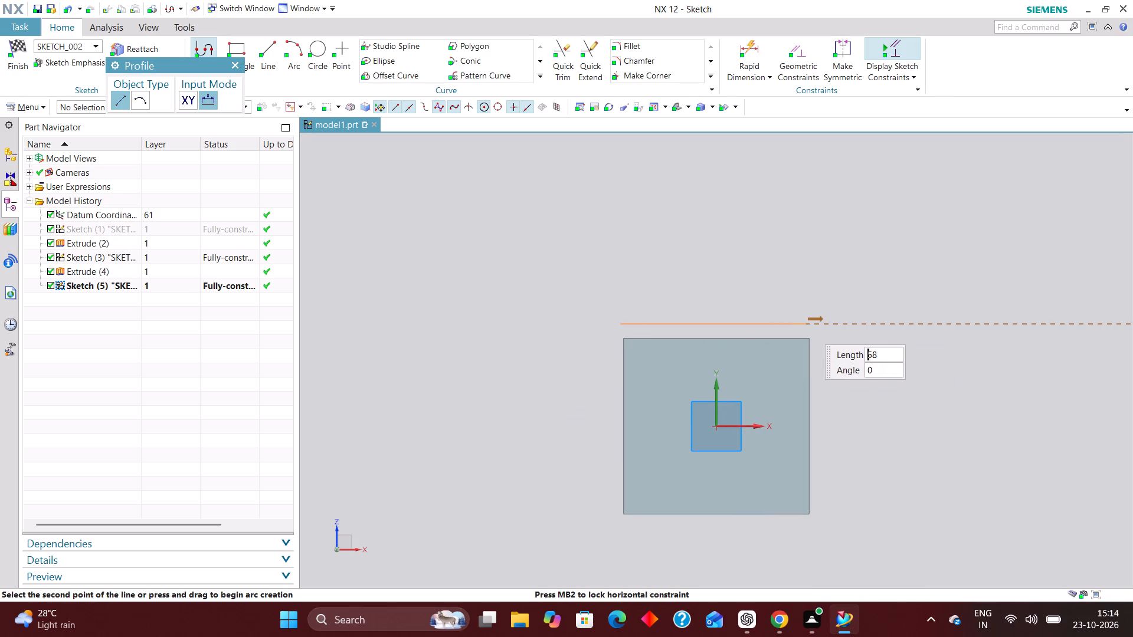
pyautogui.click(807, 324)
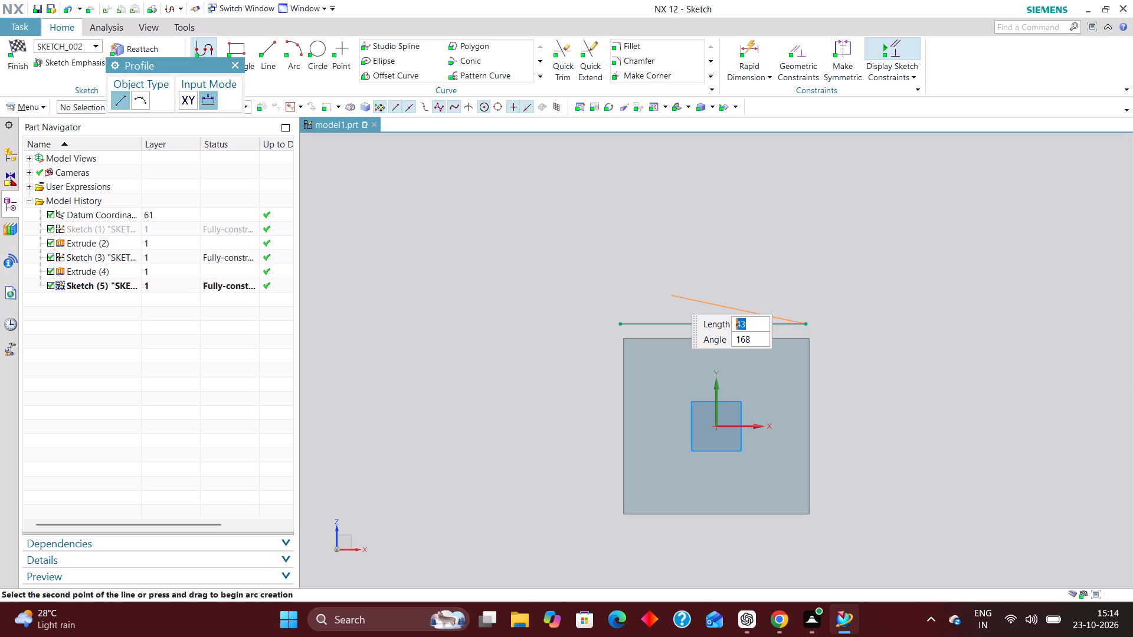
pyautogui.click(235, 58)
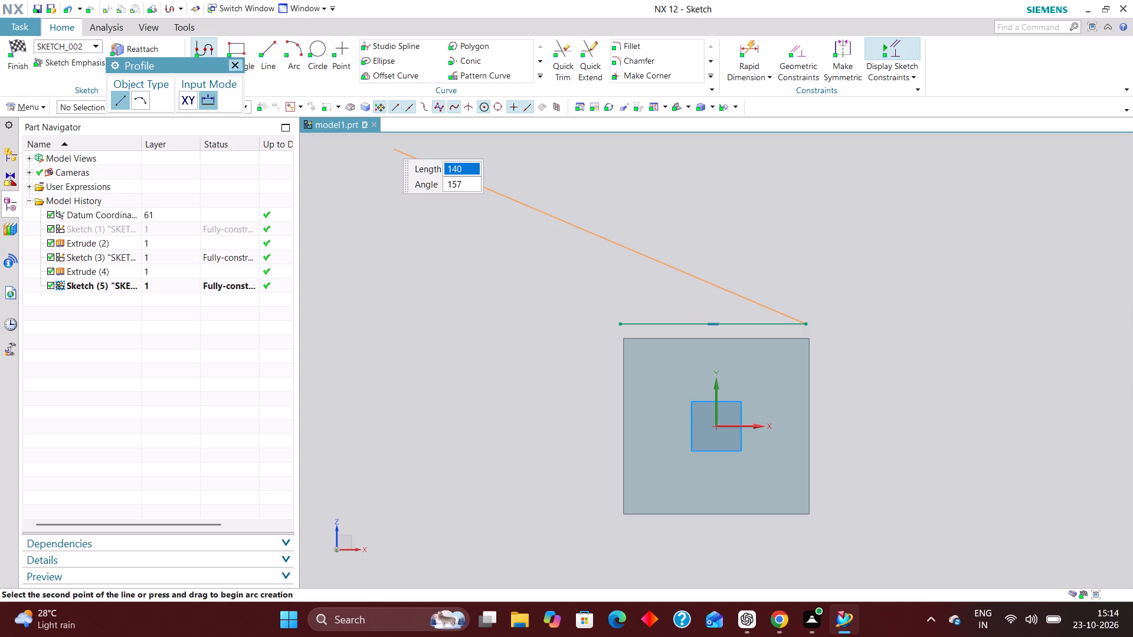
pyautogui.click(237, 66)
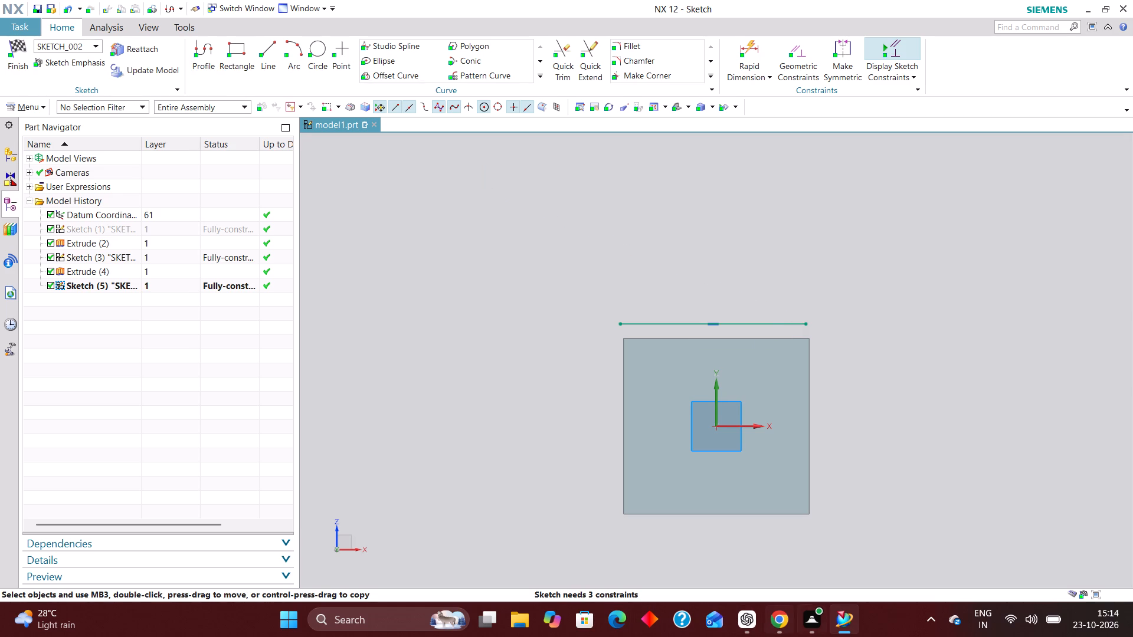
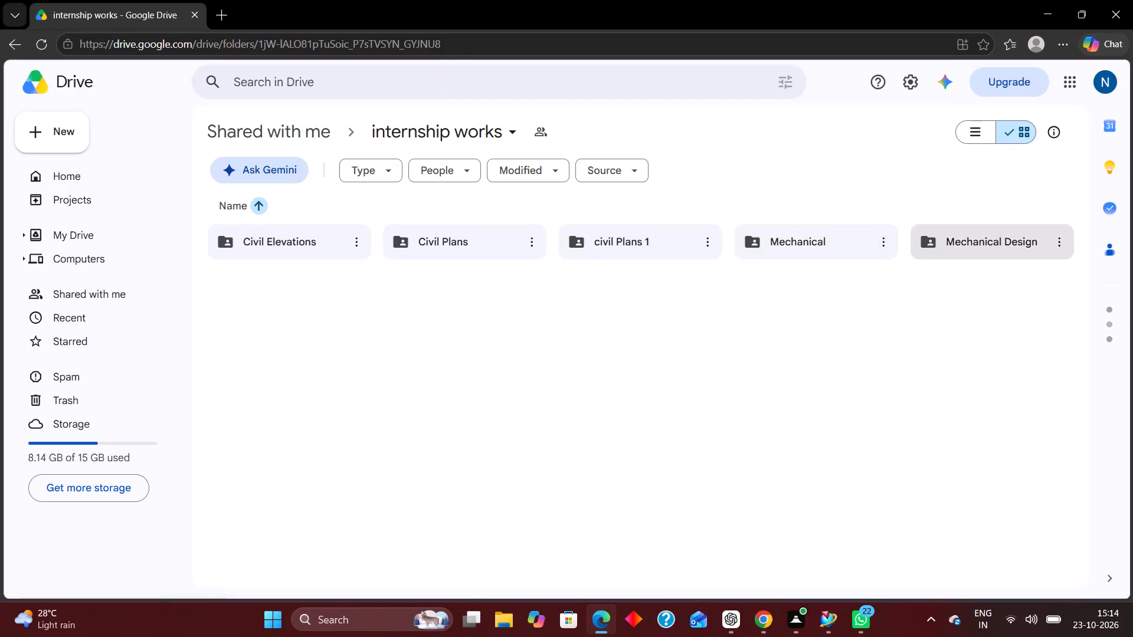
# Open the Exercise 35 drawing from the Mechanical Design folder to check the bracket's dimensions, and return to NX.
pyautogui.doubleClick(935, 242)
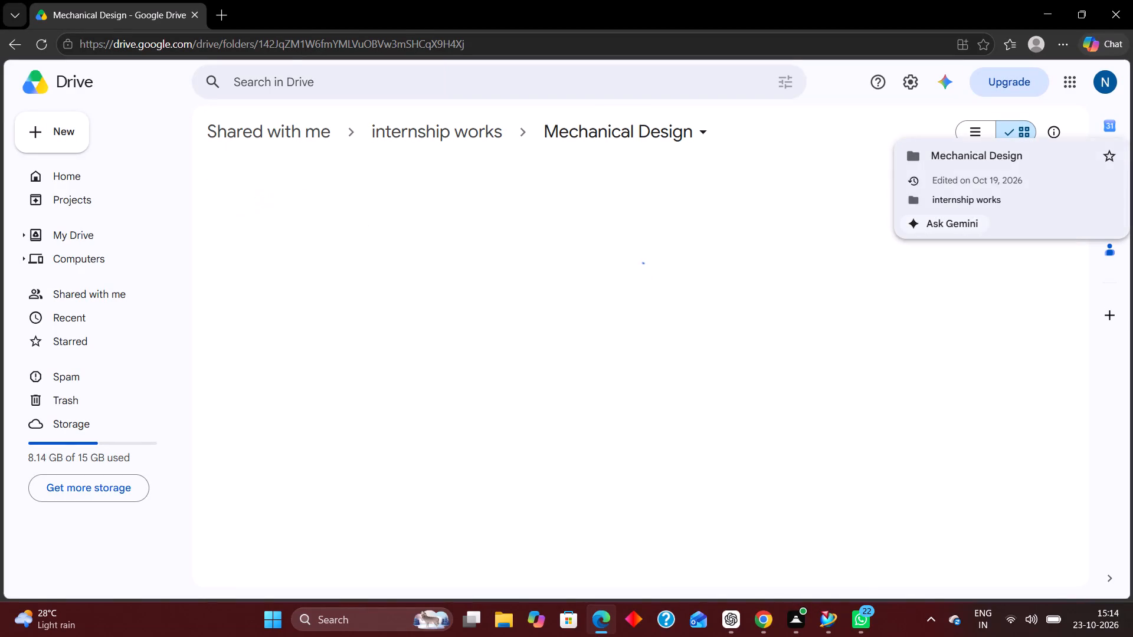
pyautogui.scroll(-2, 348, 329)
pyautogui.doubleClick(307, 346)
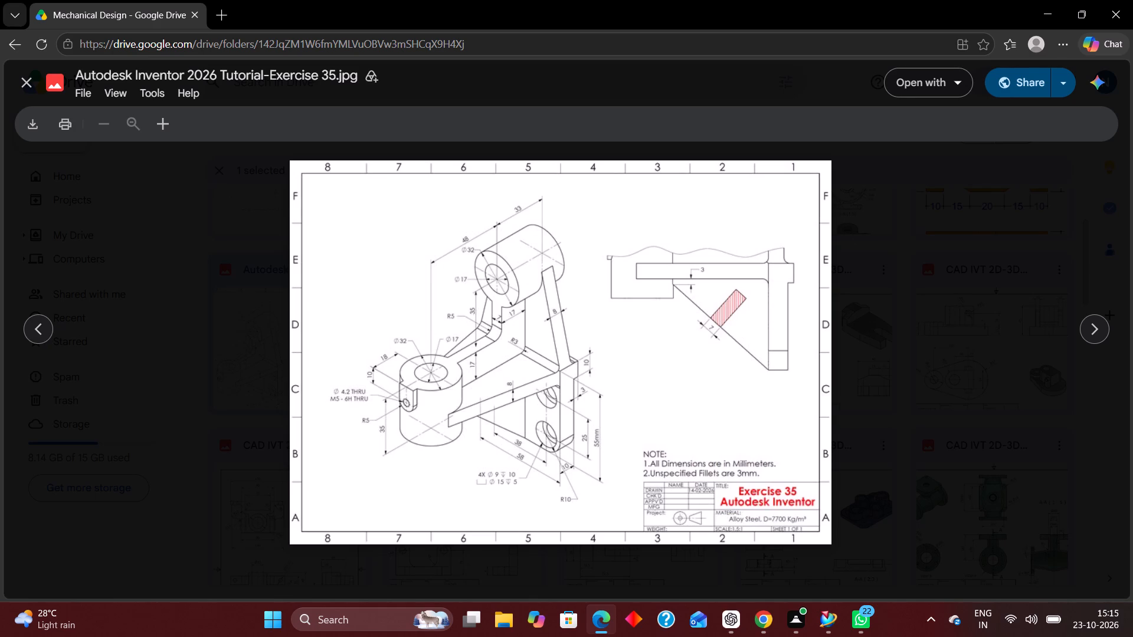
pyautogui.click(822, 624)
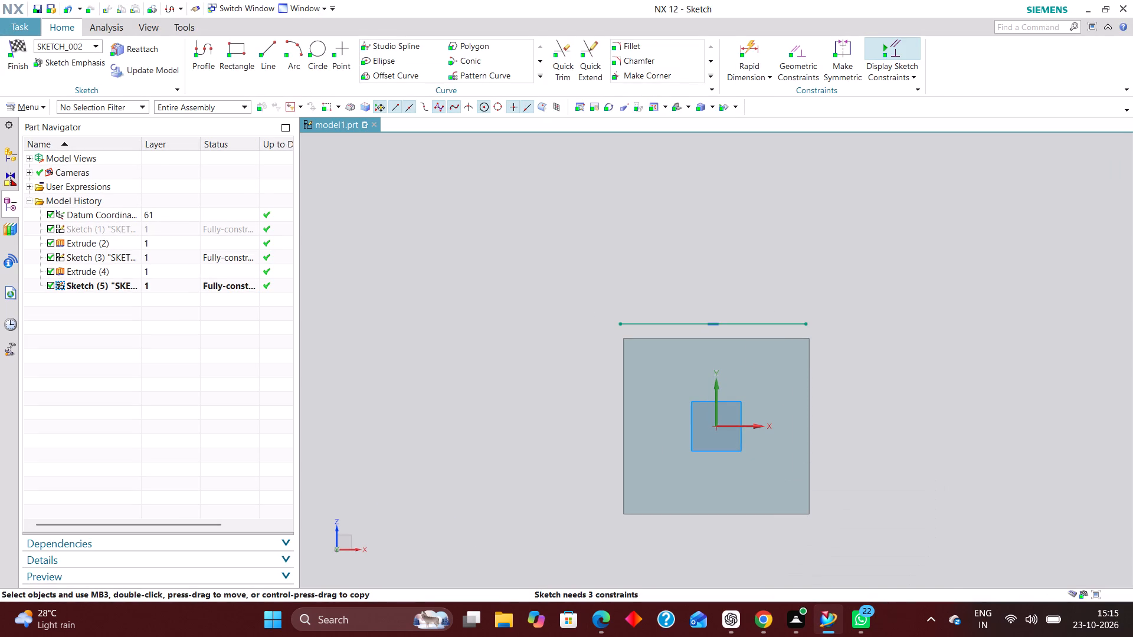
# Finish the sketch and apply a 10 mm radius Edge Blend to the plate's two bottom corner edges.
pyautogui.click(26, 44)
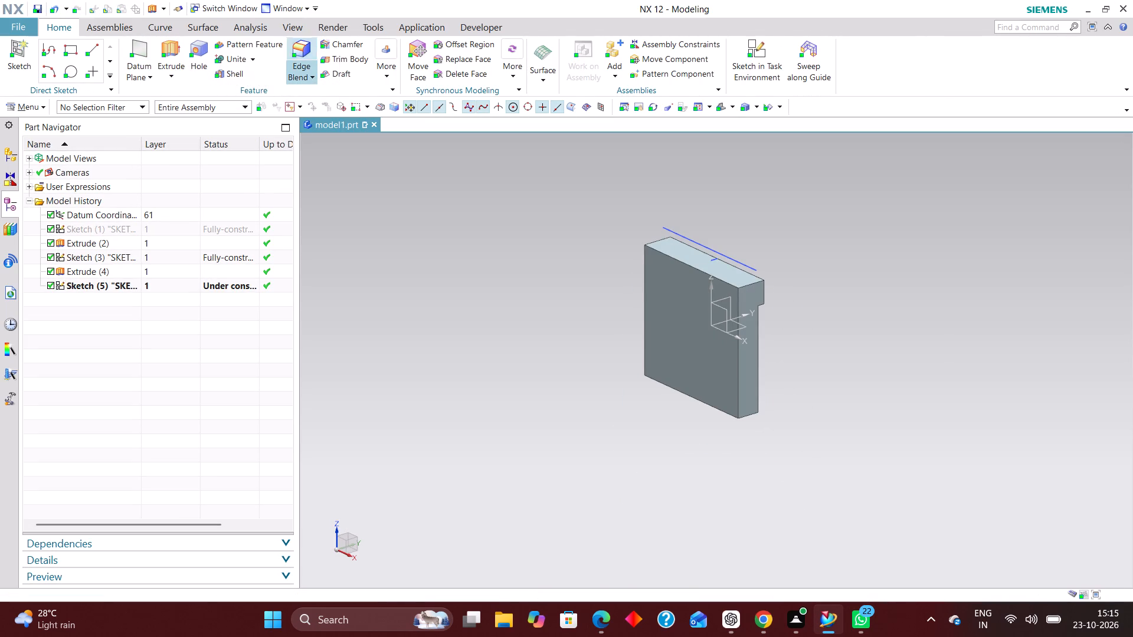
pyautogui.click(296, 54)
pyautogui.scroll(5, 746, 435)
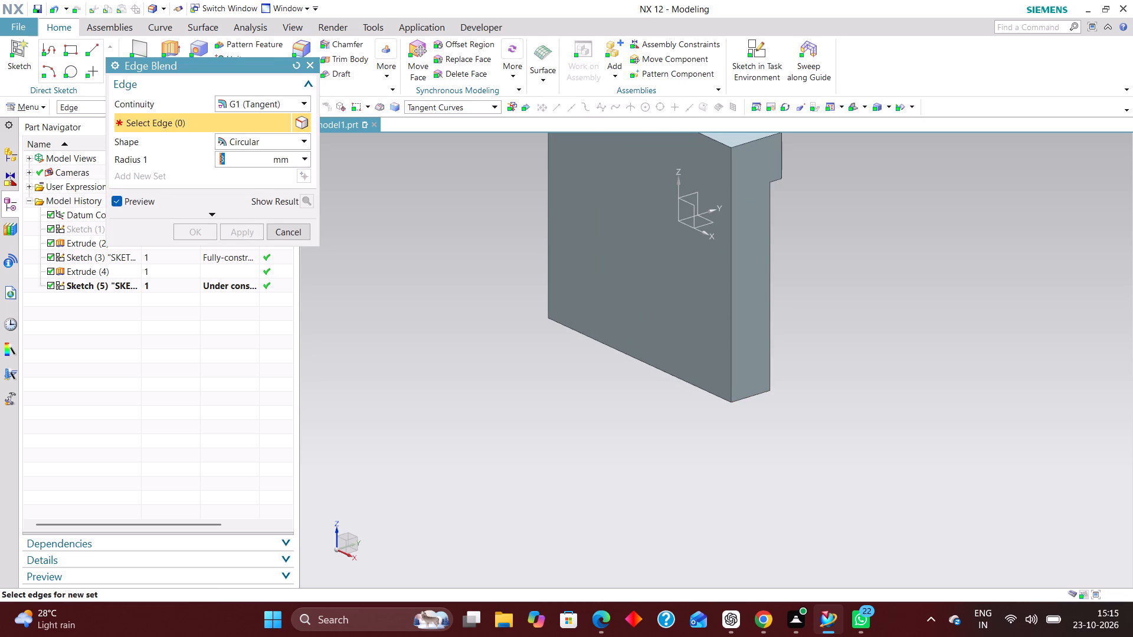
pyautogui.scroll(4, 745, 407)
pyautogui.click(749, 385)
pyautogui.scroll(-4, 827, 444)
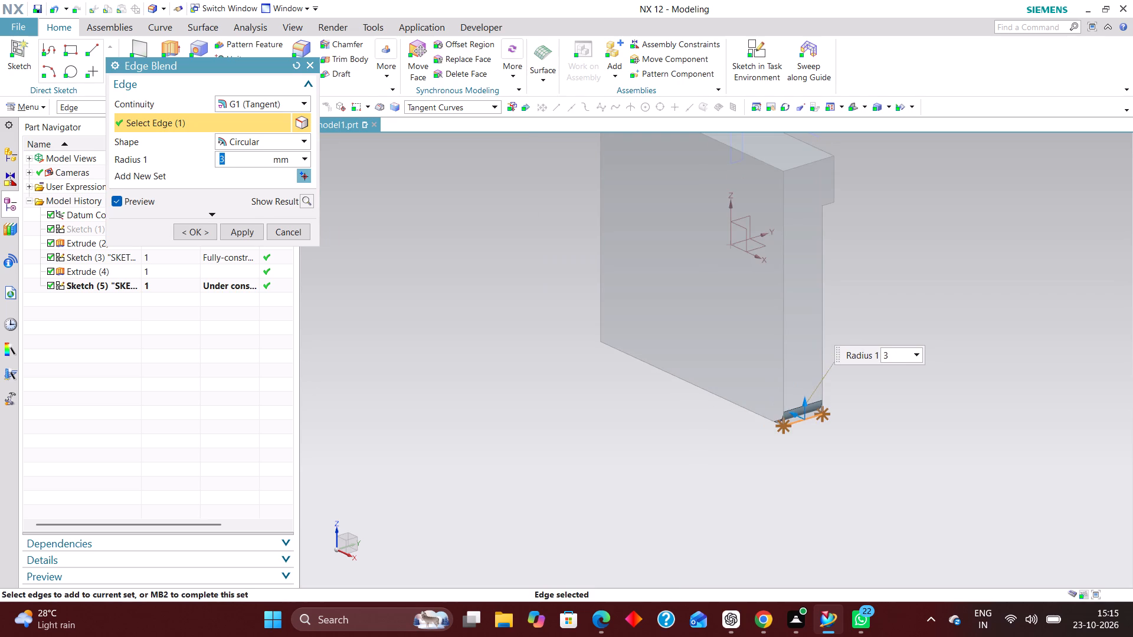
pyautogui.scroll(3, 605, 366)
pyautogui.moveTo(582, 363); pyautogui.dragTo(672, 398, button='middle')
pyautogui.click(583, 300)
pyautogui.moveTo(665, 436); pyautogui.dragTo(627, 407, button='middle')
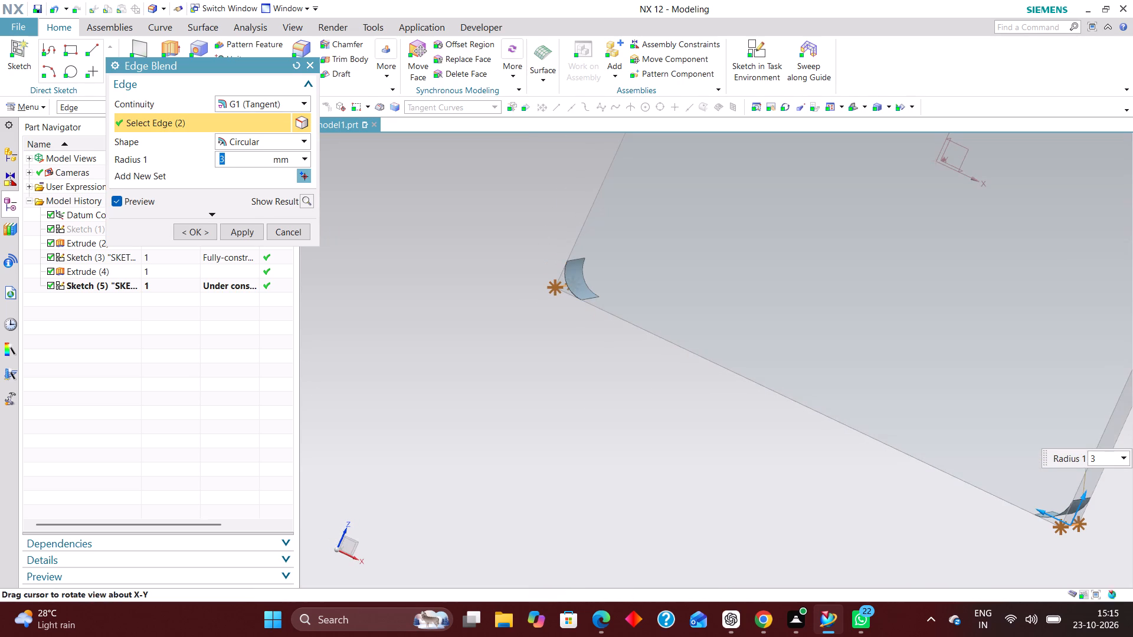
pyautogui.write('10')
pyautogui.press('Return')
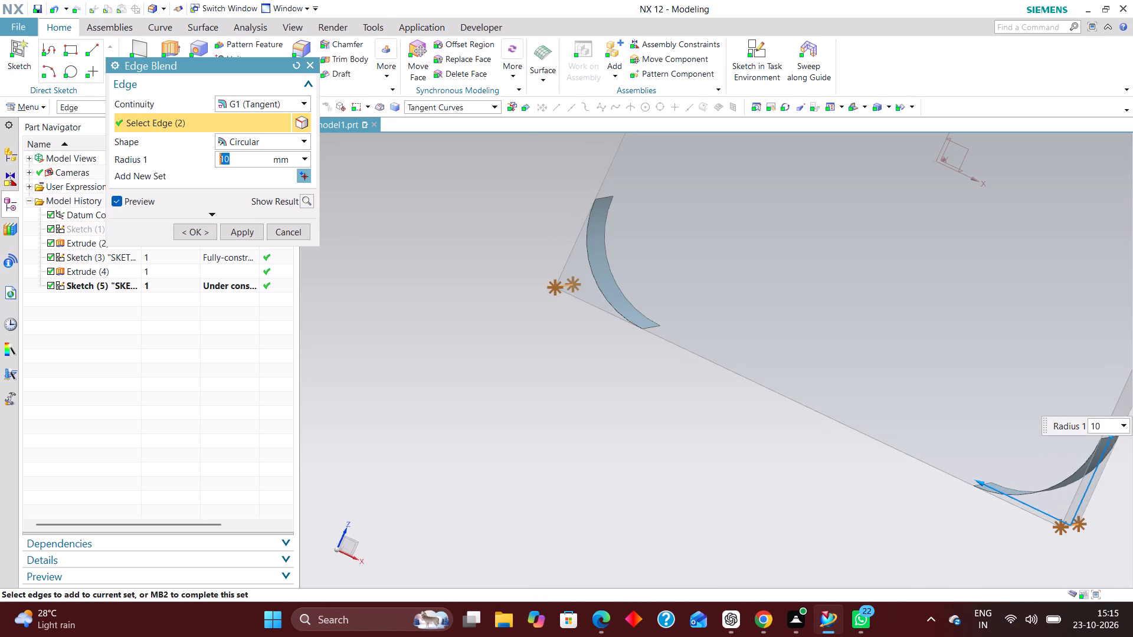
pyautogui.scroll(-6, 588, 361)
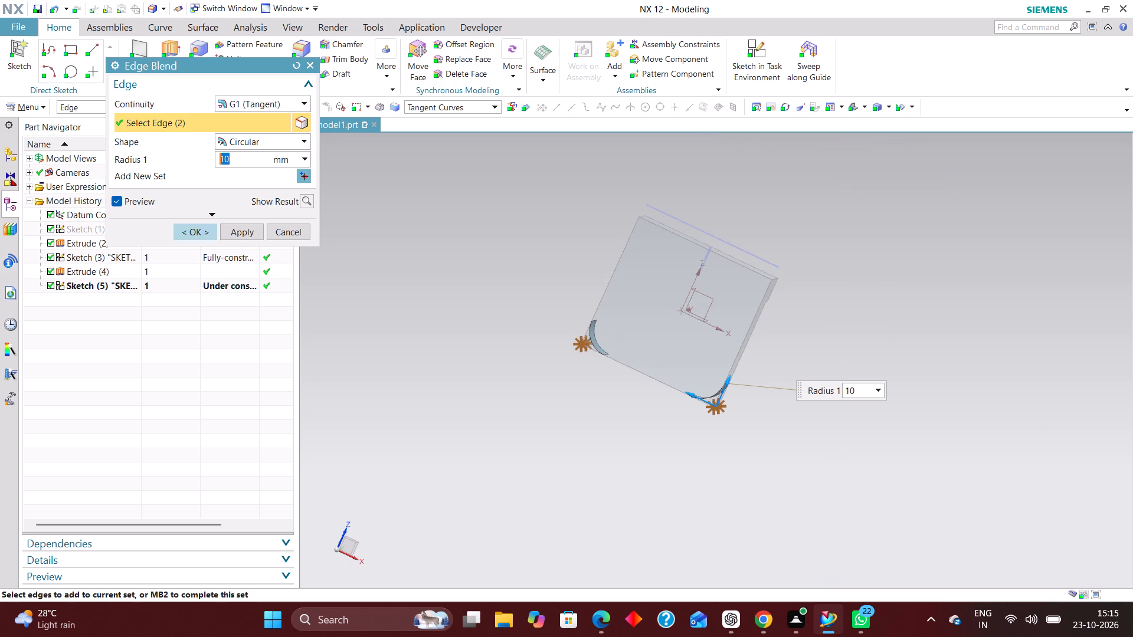
pyautogui.click(185, 231)
# Hide the small rectangle sketch used for the plate's top strip.
pyautogui.moveTo(882, 347); pyautogui.dragTo(889, 354, button='middle')
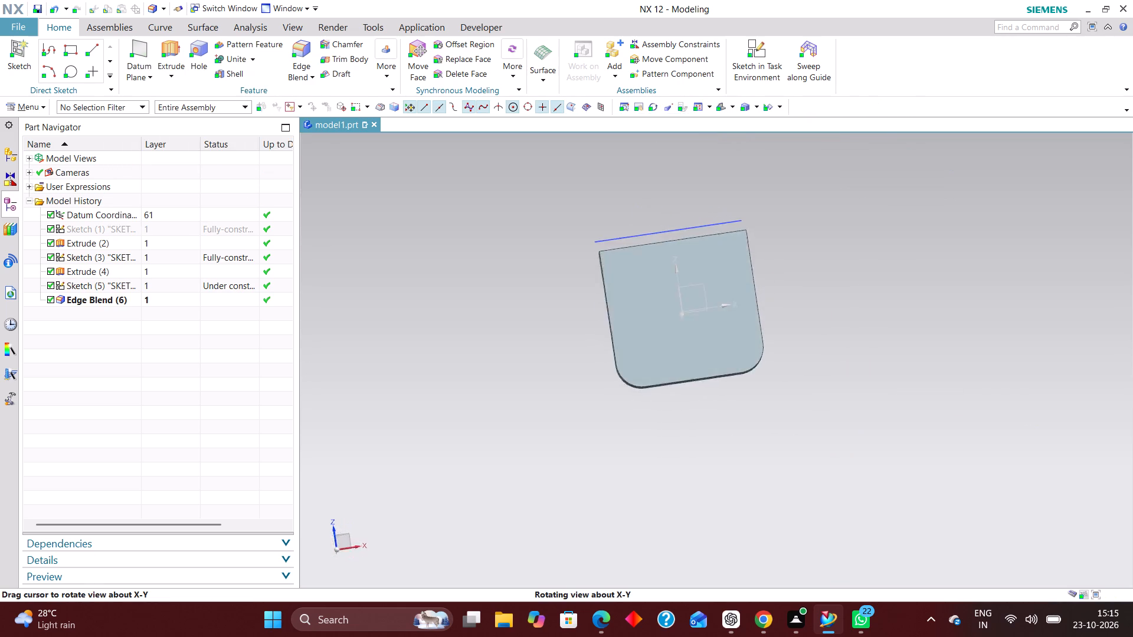
pyautogui.moveTo(889, 354); pyautogui.dragTo(881, 372, button='middle')
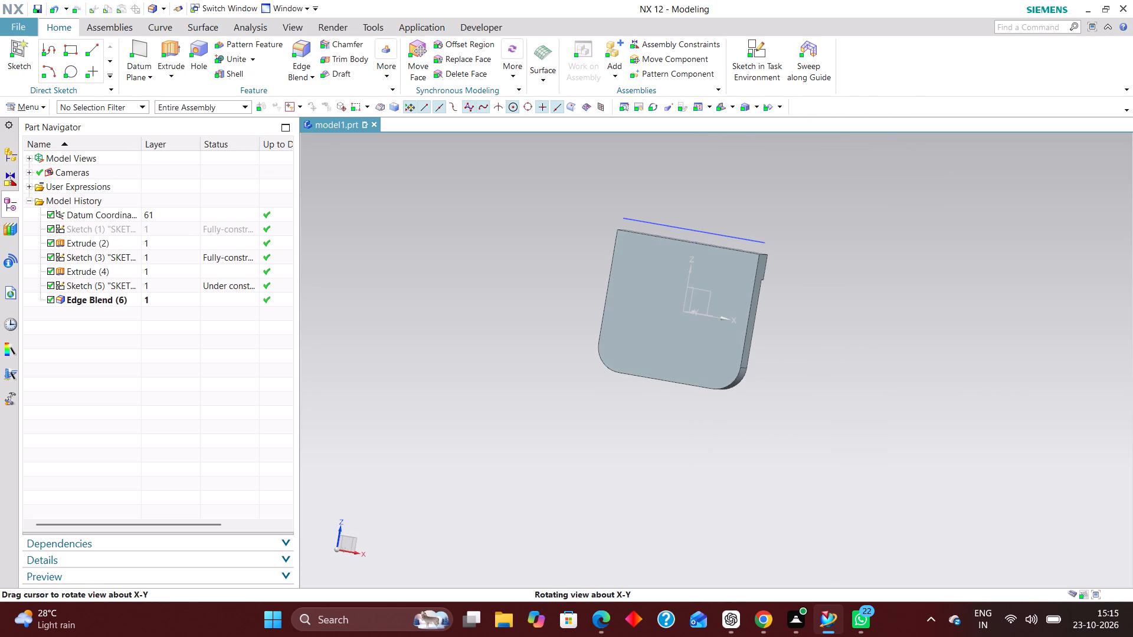
pyautogui.moveTo(881, 372); pyautogui.dragTo(875, 370, button='middle')
pyautogui.scroll(-1, 864, 401)
pyautogui.scroll(1, 853, 362)
pyautogui.moveTo(865, 372); pyautogui.dragTo(912, 381, button='middle')
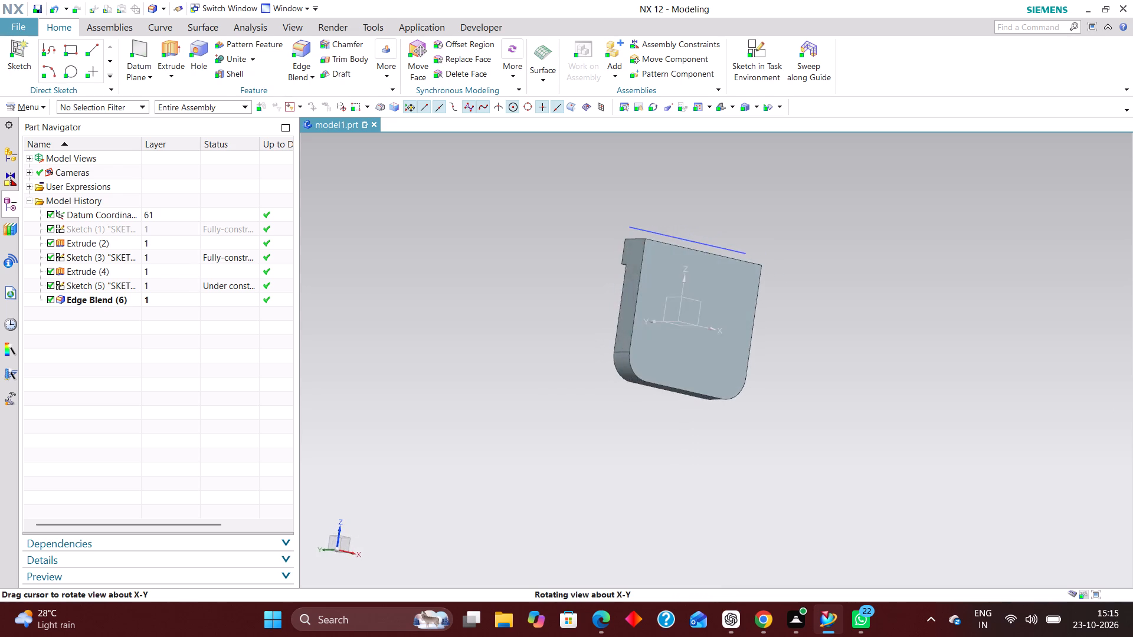
pyautogui.moveTo(912, 381); pyautogui.dragTo(870, 381, button='middle')
pyautogui.press('End')
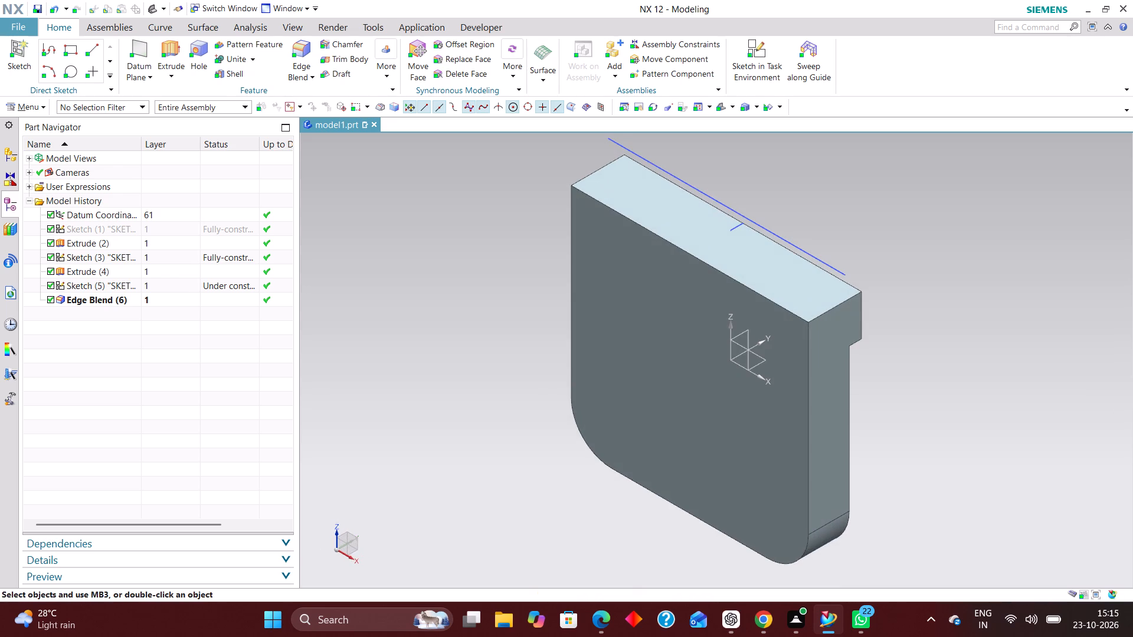
pyautogui.moveTo(738, 225); pyautogui.dragTo(738, 239, button='right')
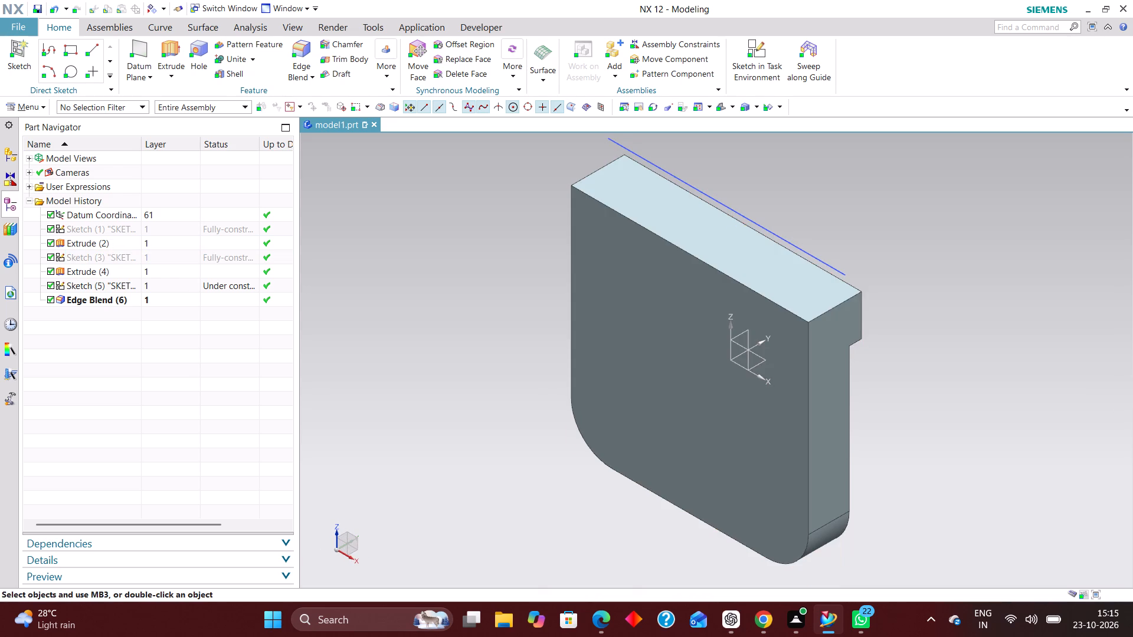
# Reopen the unfinished XZ-plane sketch for editing and dimension the length of the horizontal line above the plate.
pyautogui.click(175, 287)
pyautogui.rightClick(175, 286)
pyautogui.click(247, 289)
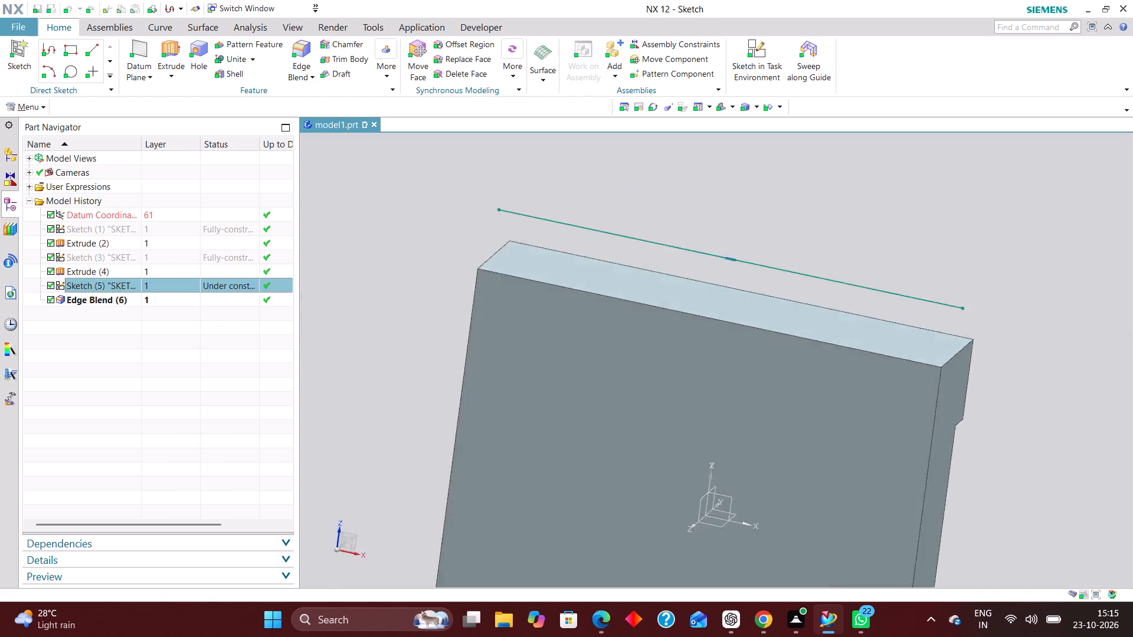
pyautogui.scroll(-4, 800, 298)
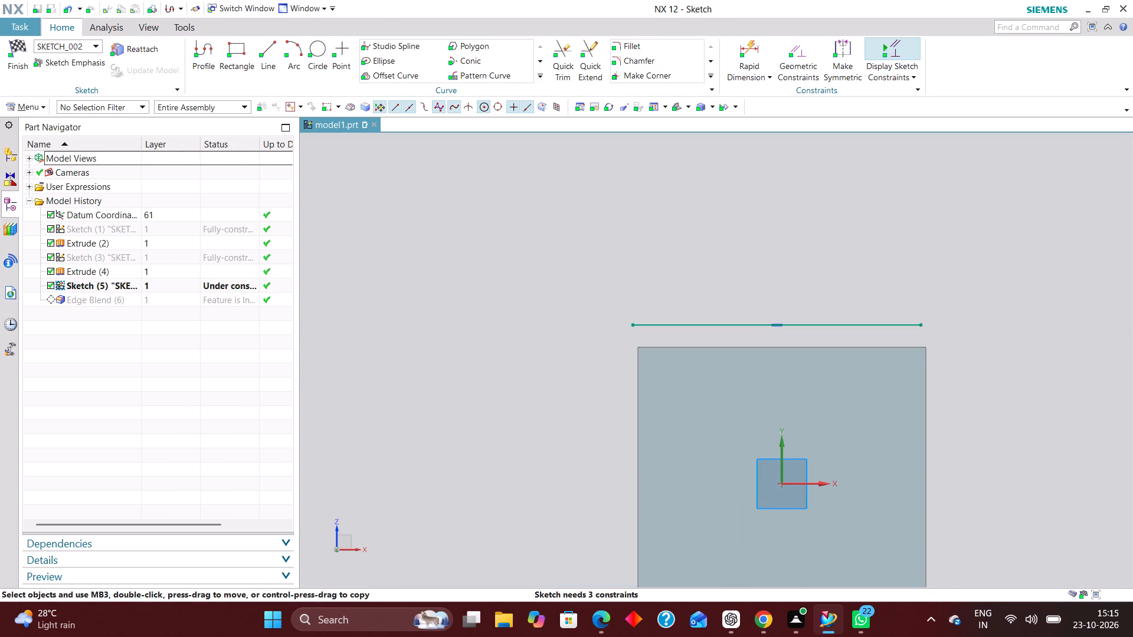
pyautogui.click(754, 54)
pyautogui.click(826, 324)
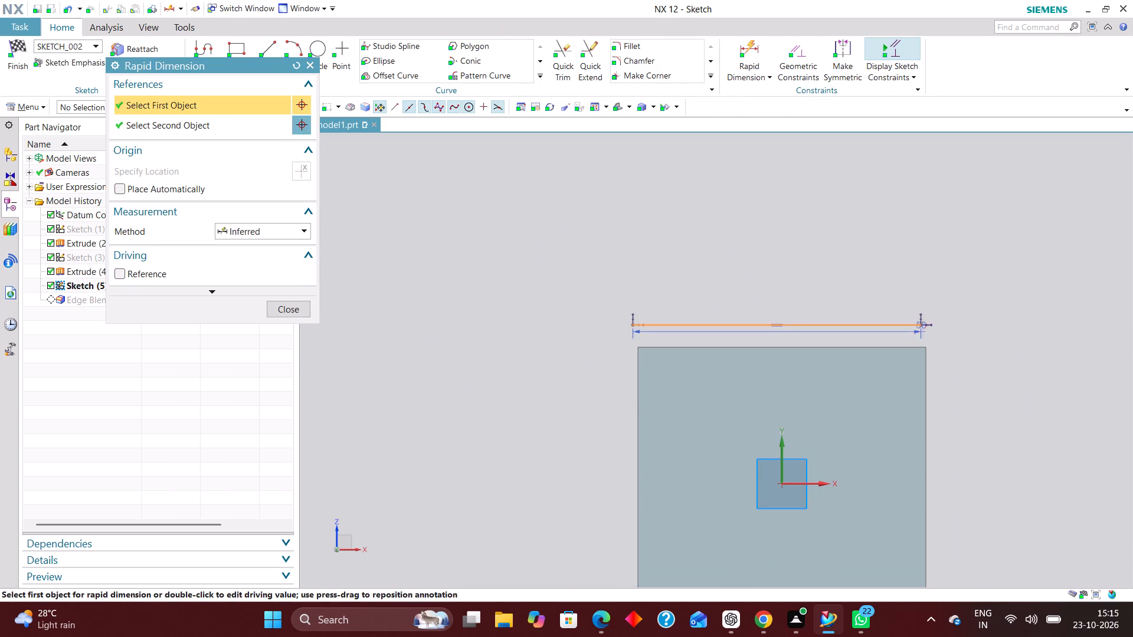
pyautogui.click(797, 394)
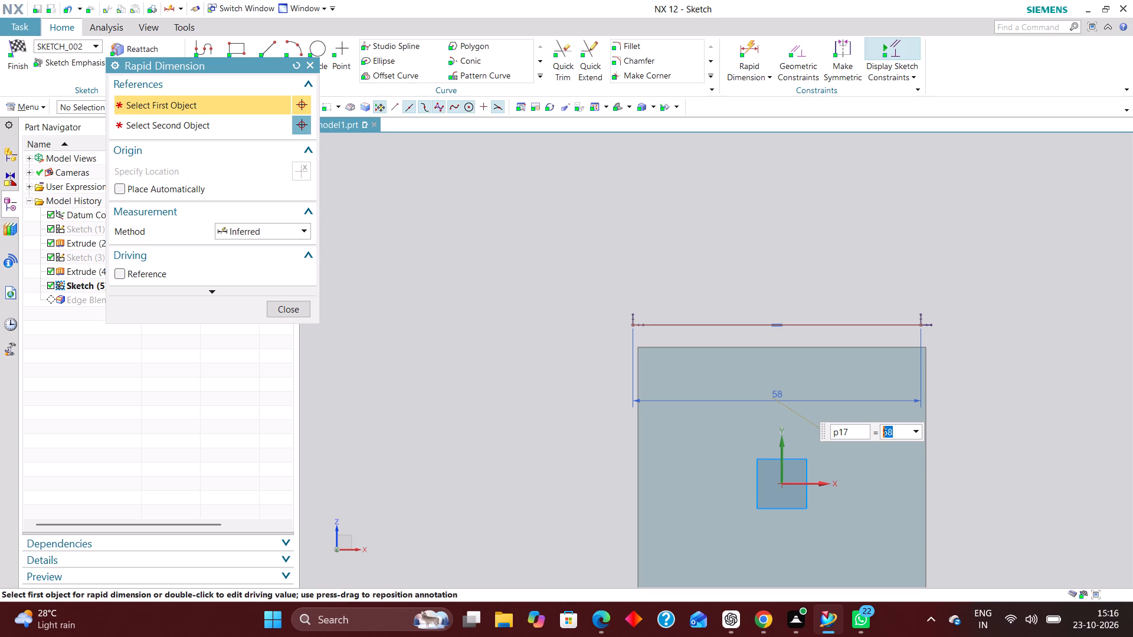
pyautogui.click(797, 394)
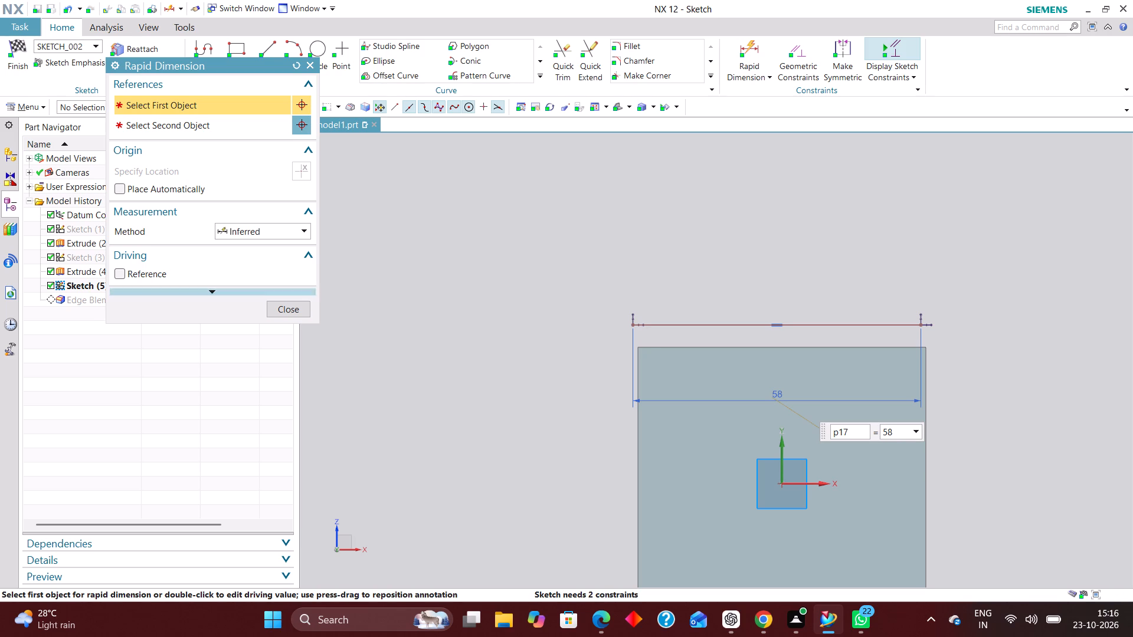
# Constrain the horizontal line's midpoint to lie on the sketch's Y axis.
pyautogui.click(800, 53)
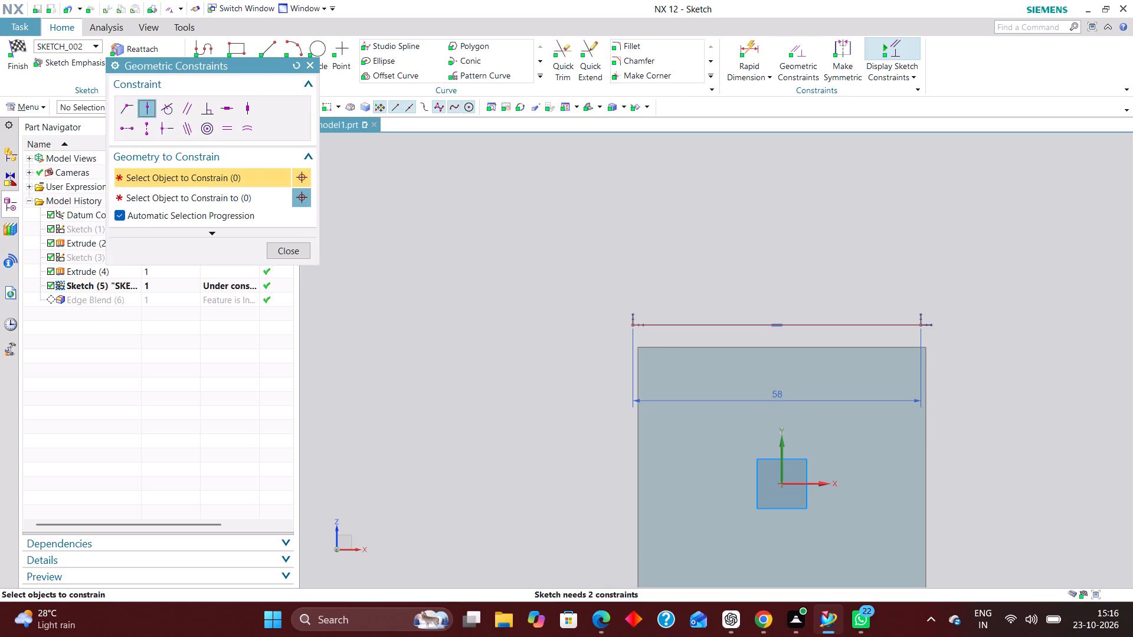
pyautogui.click(777, 324)
pyautogui.click(781, 449)
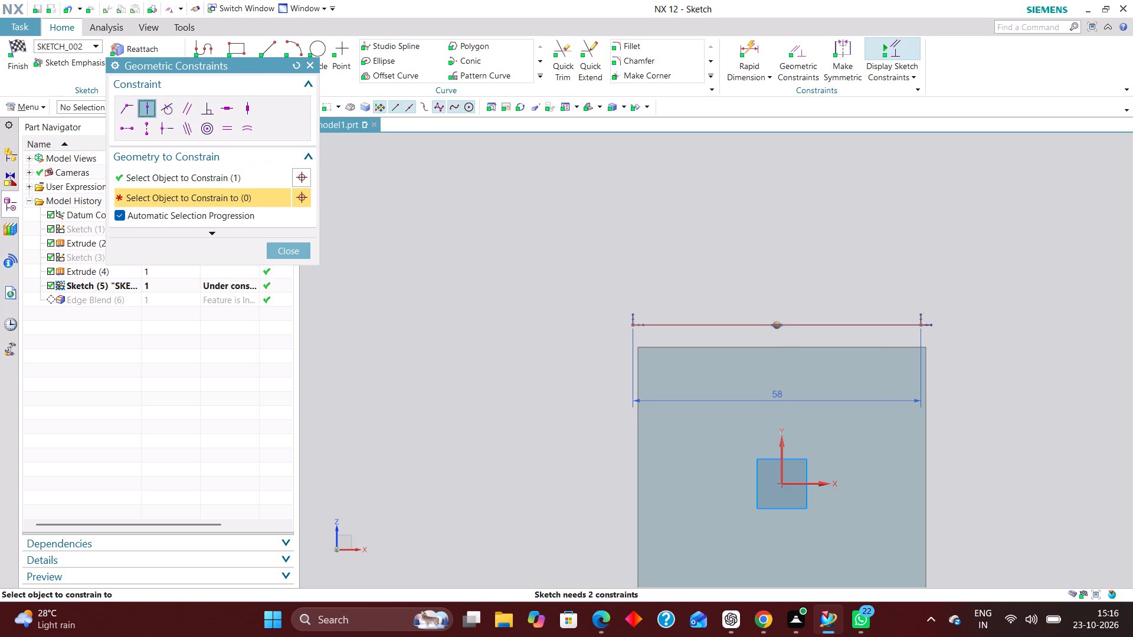
pyautogui.click(303, 252)
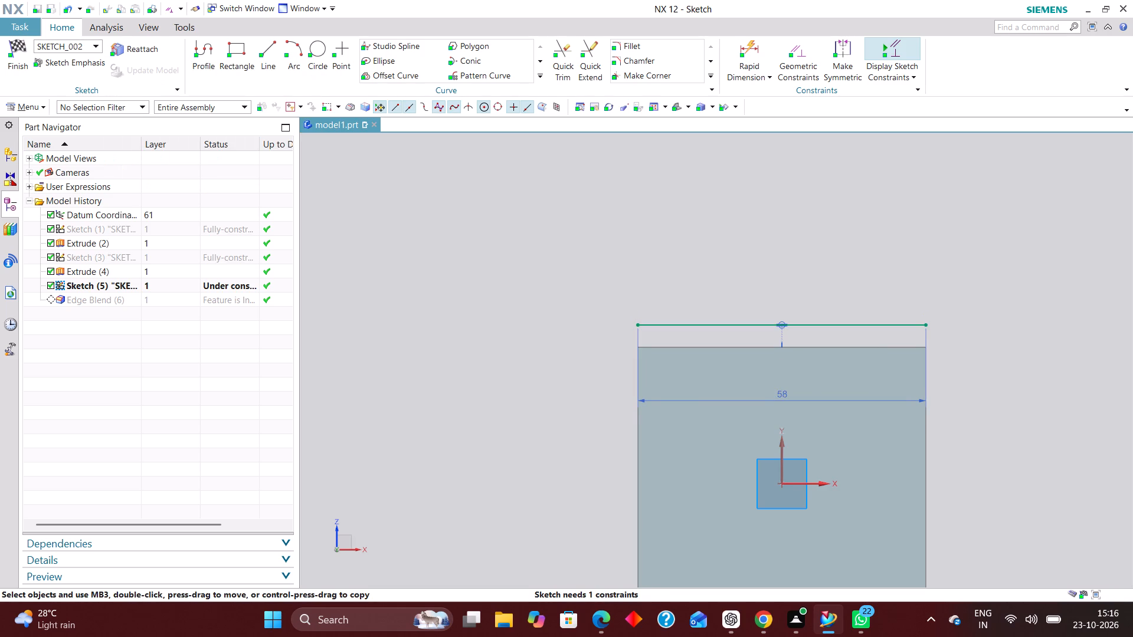
# Draw two slanted lines and a horizontal top line that close a trapezoid about 42.5 mm high above the 58 mm line.
pyautogui.scroll(-3, 628, 395)
pyautogui.scroll(2, 710, 288)
pyautogui.click(266, 39)
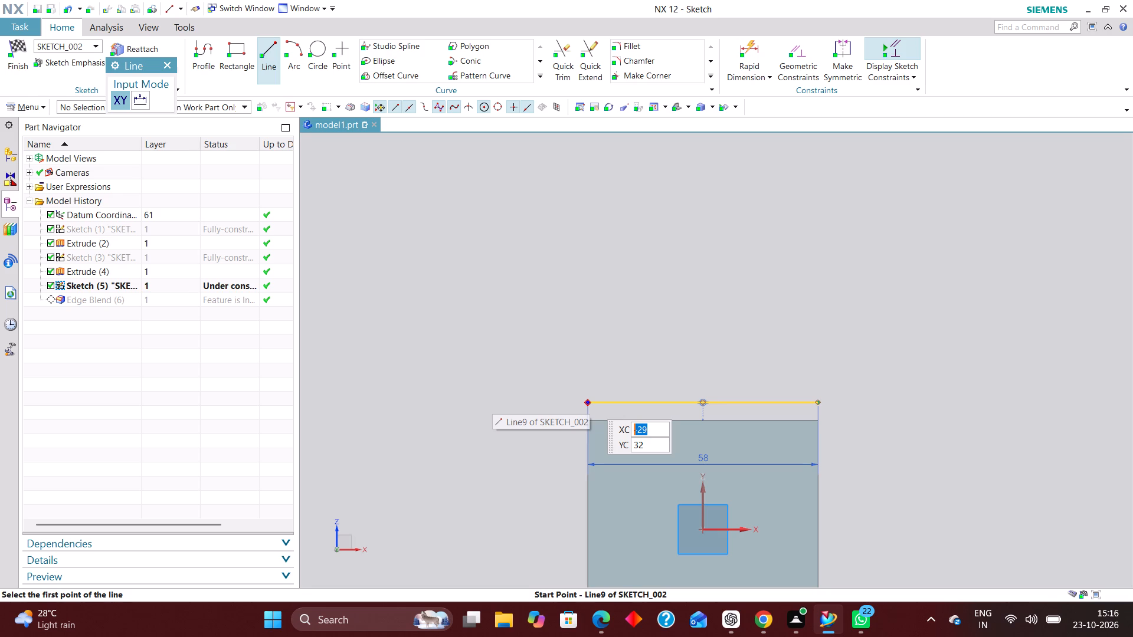
pyautogui.click(587, 402)
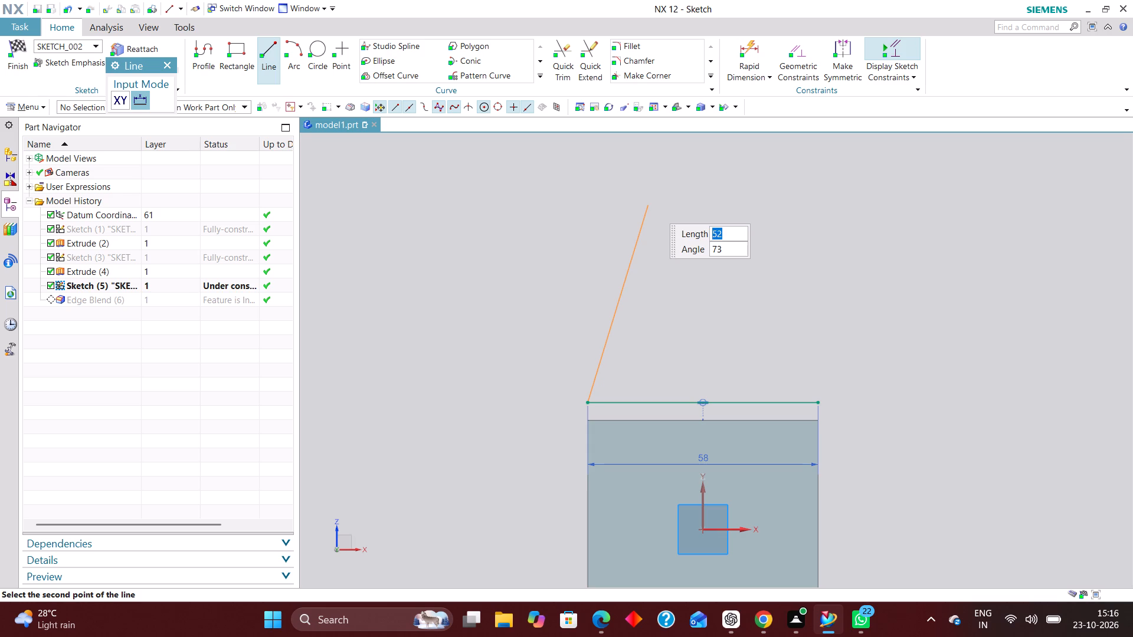
pyautogui.click(646, 232)
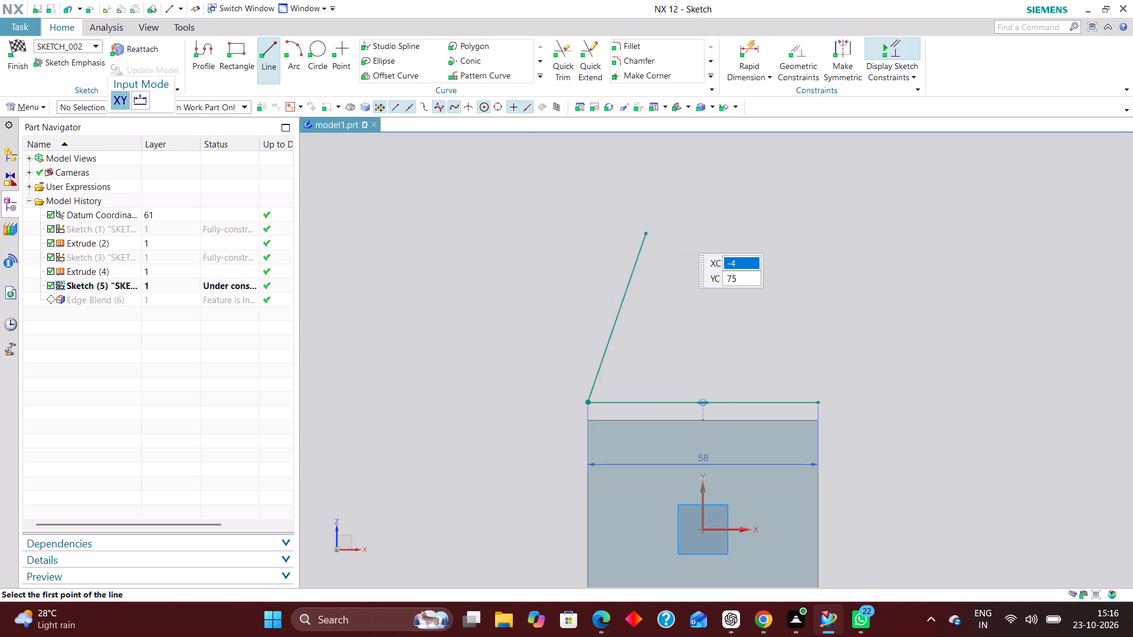
pyautogui.click(641, 232)
pyautogui.click(771, 233)
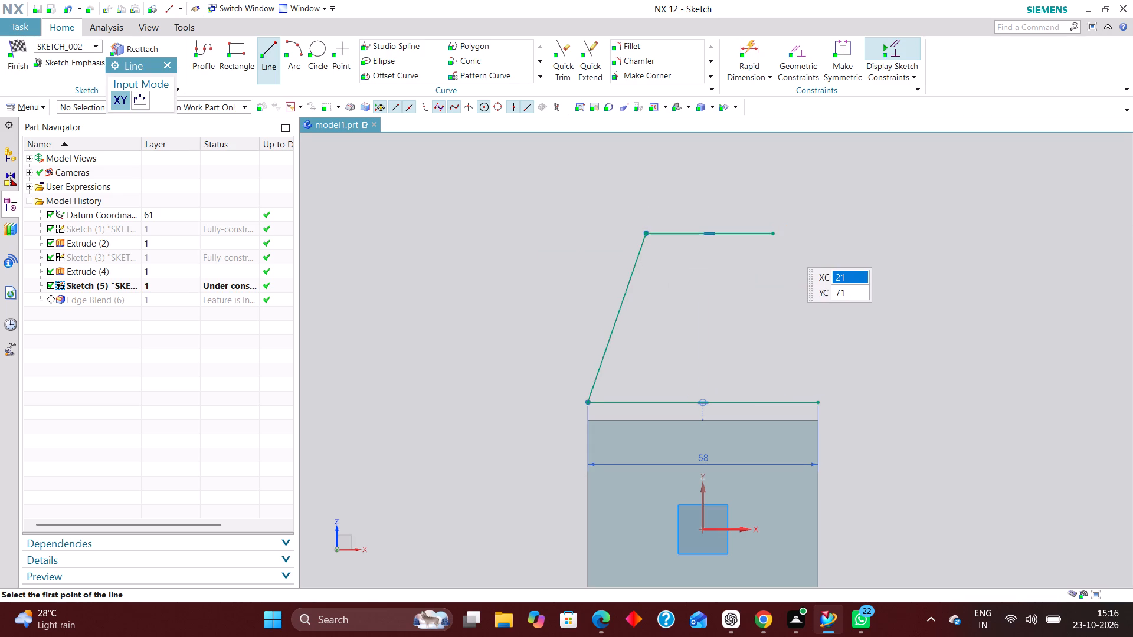
pyautogui.click(774, 234)
pyautogui.click(817, 405)
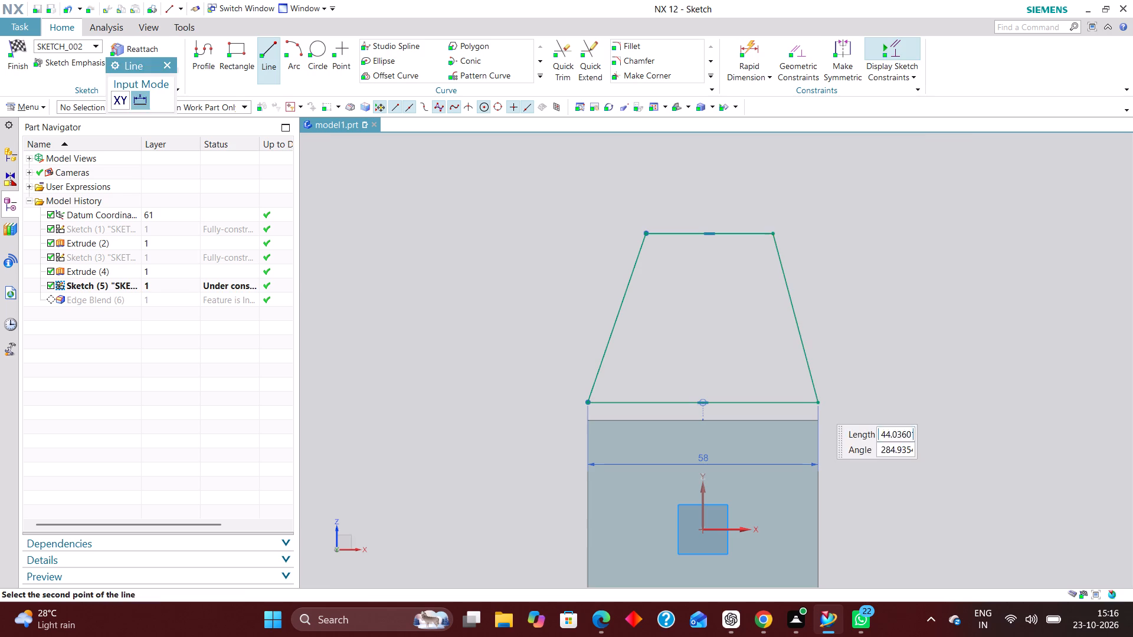
# Constrain the midpoint of the trapezoid's top line to lie on the sketch's Y axis.
pyautogui.click(803, 54)
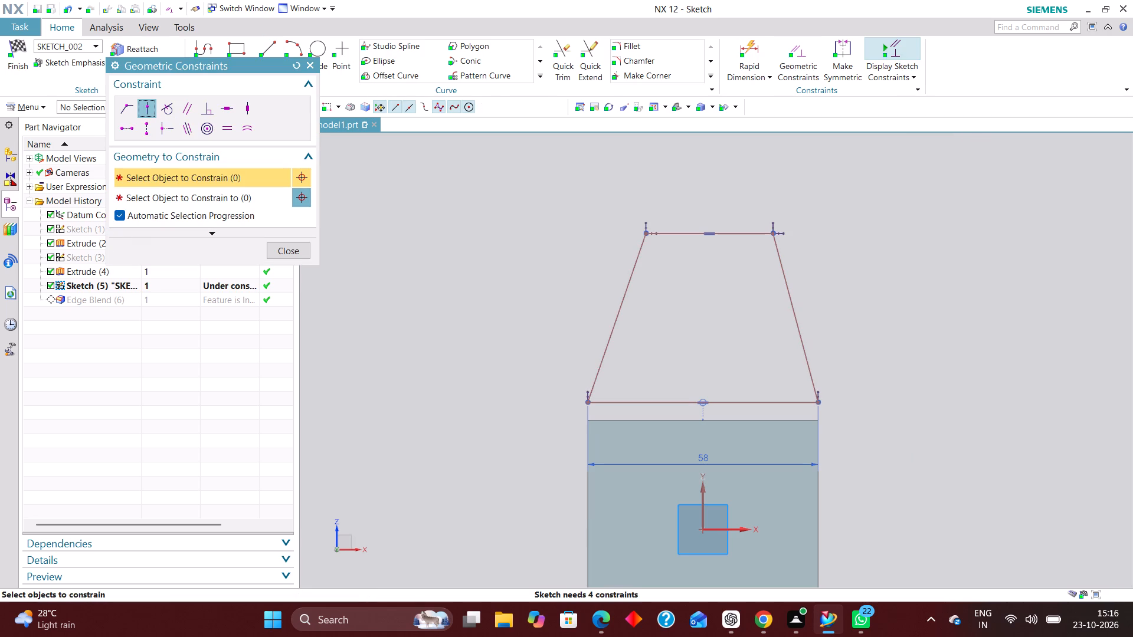
pyautogui.click(710, 232)
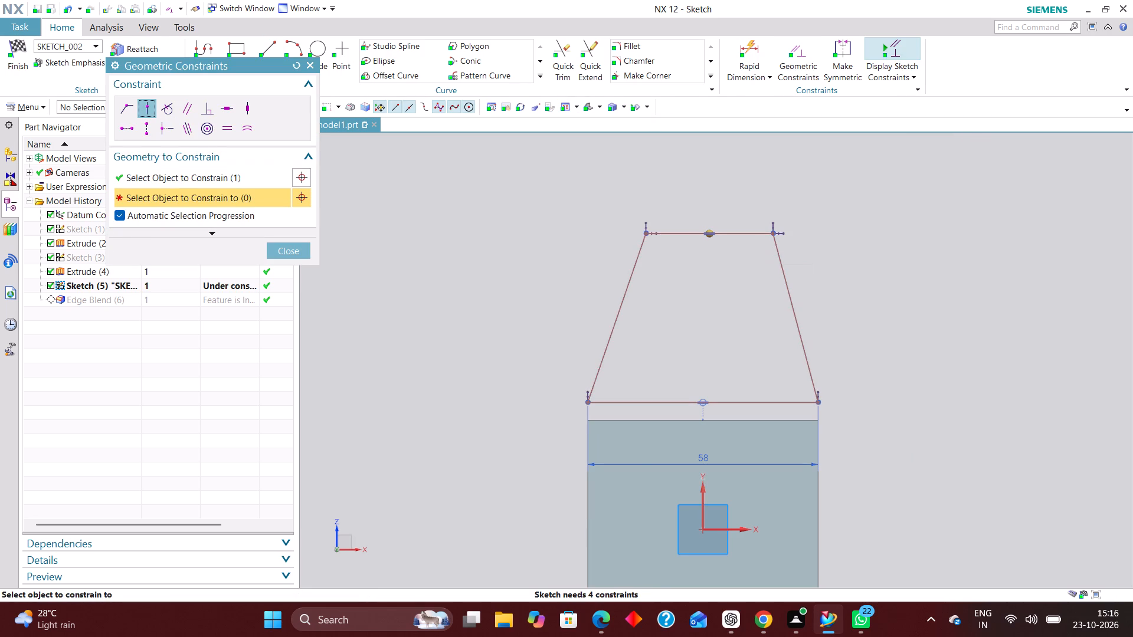
pyautogui.click(702, 498)
# Dimension the trapezoid's height between its bottom and top lines and set it to 35 mm.
pyautogui.click(746, 44)
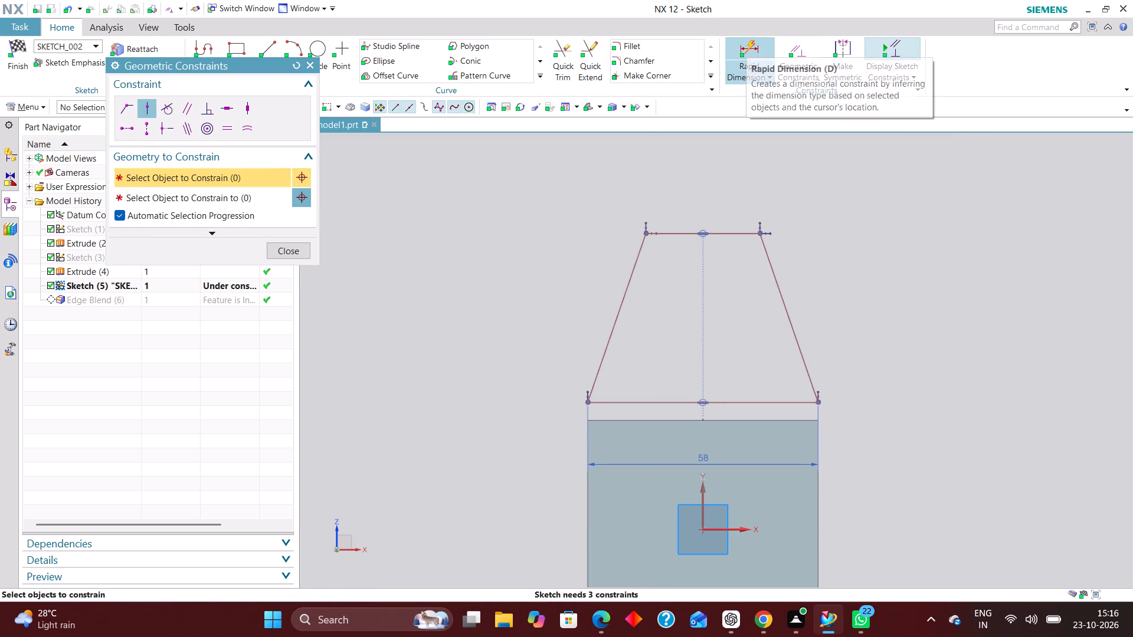
pyautogui.click(680, 403)
pyautogui.click(683, 232)
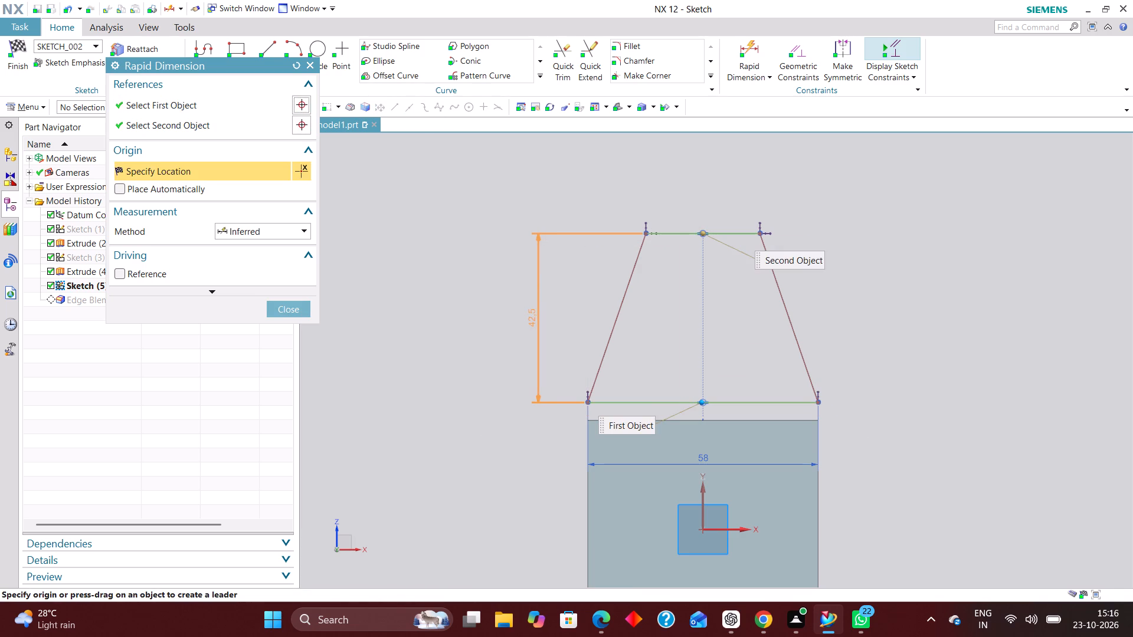
pyautogui.click(532, 310)
pyautogui.write('35')
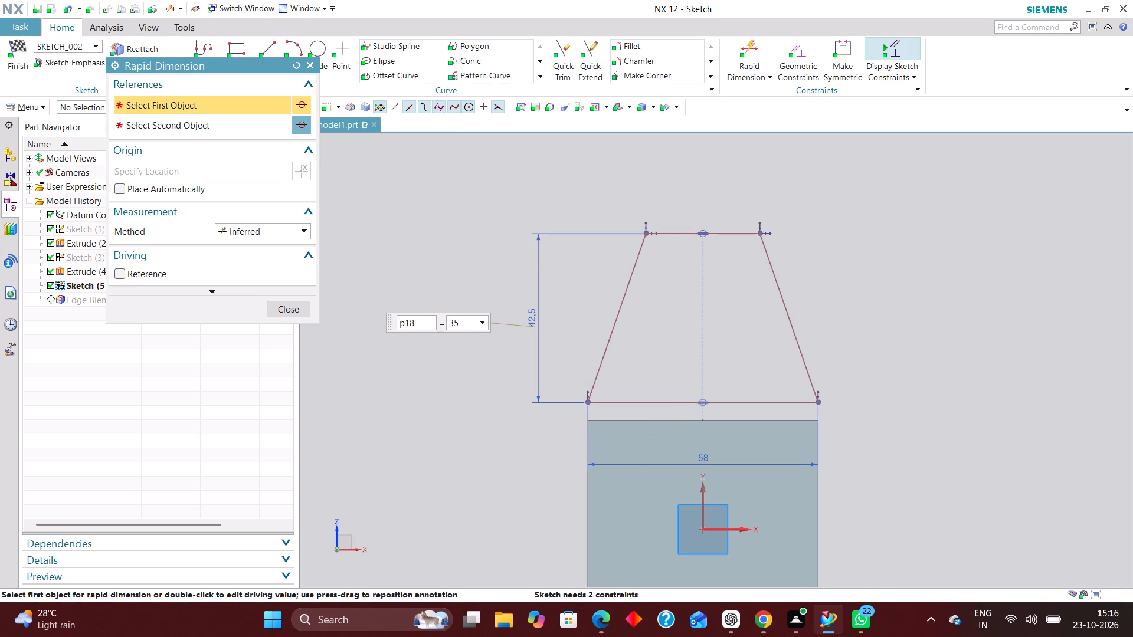
pyautogui.press('Return')
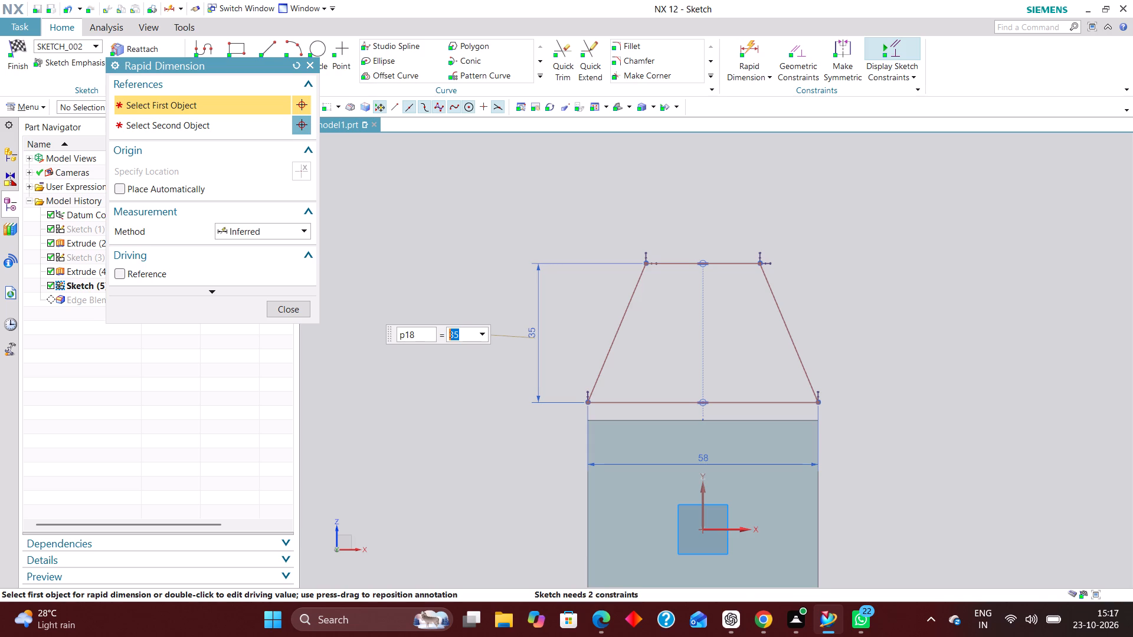
# Dimension the distance from the sketch's X axis to the trapezoid's bottom line and set it to 27.5 mm.
pyautogui.click(759, 51)
pyautogui.click(731, 530)
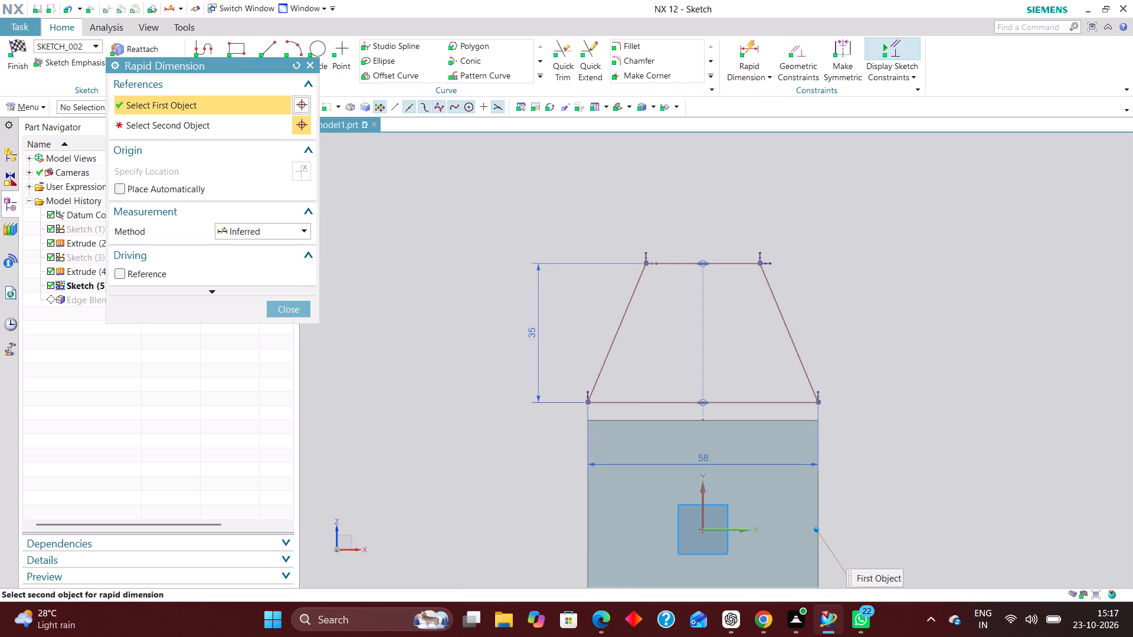
pyautogui.click(770, 403)
pyautogui.click(965, 469)
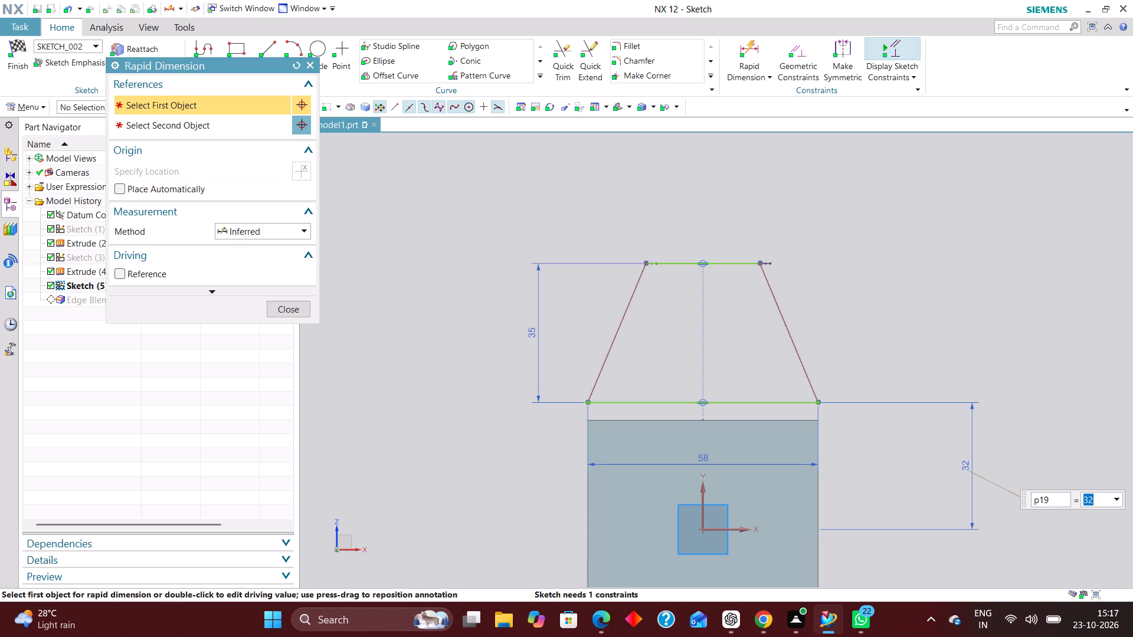
pyautogui.write('30')
pyautogui.press('Return')
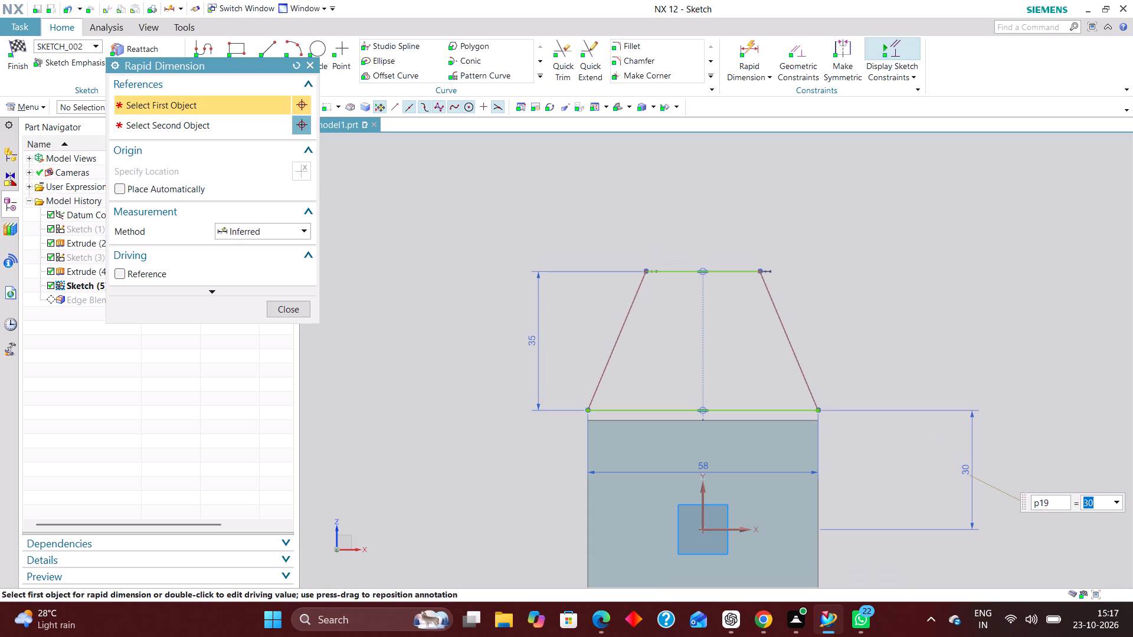
pyautogui.write('28')
pyautogui.press('Return')
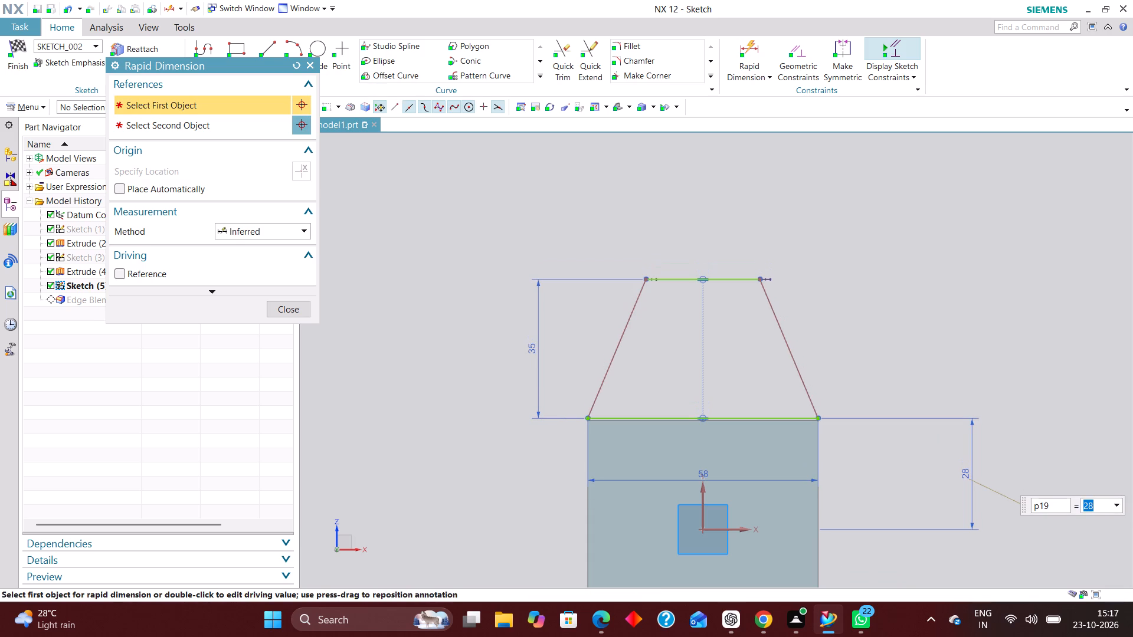
pyautogui.write('27.5')
pyautogui.press('Return')
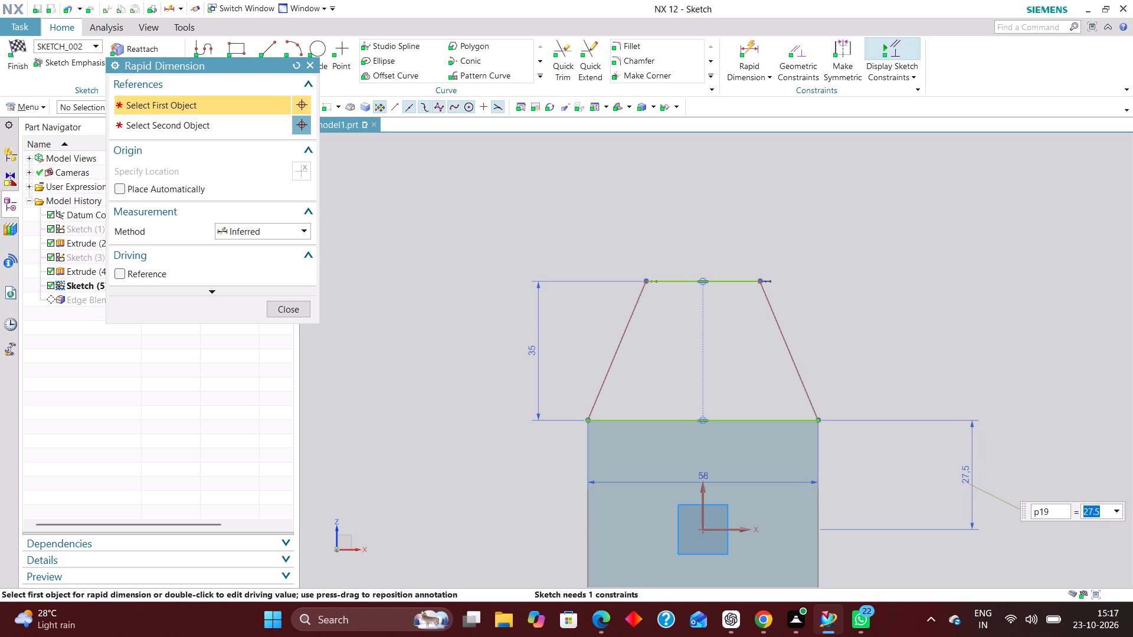
pyautogui.click(299, 306)
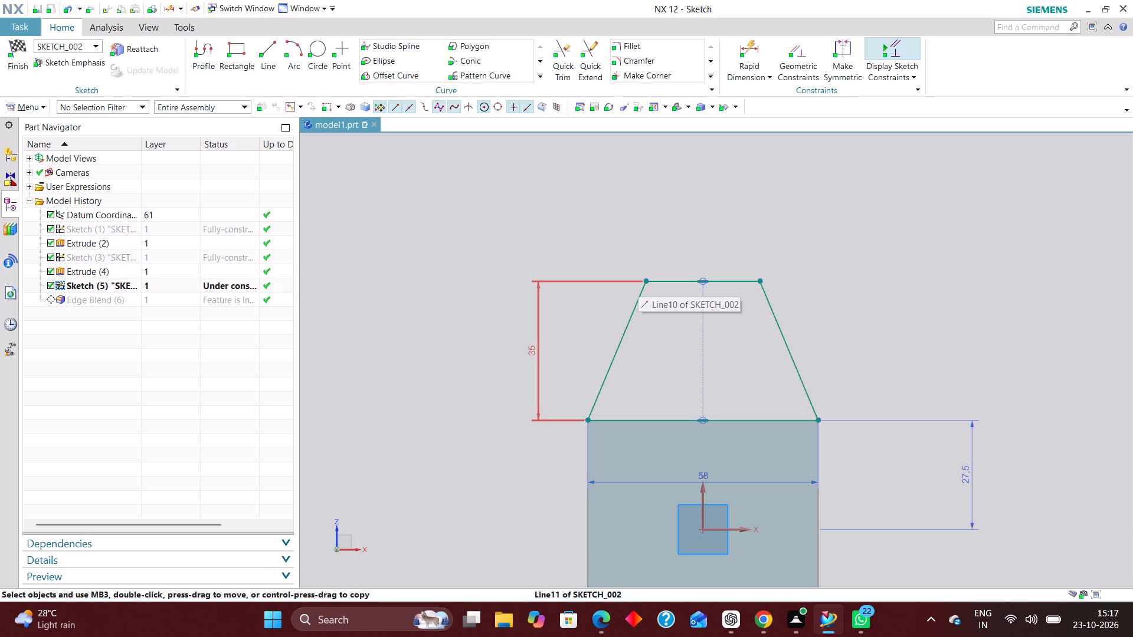
# Narrow the trapezoid's top line by moving its left endpoint inward toward the Y axis, and finish the sketch.
pyautogui.moveTo(644, 281); pyautogui.dragTo(672, 282)
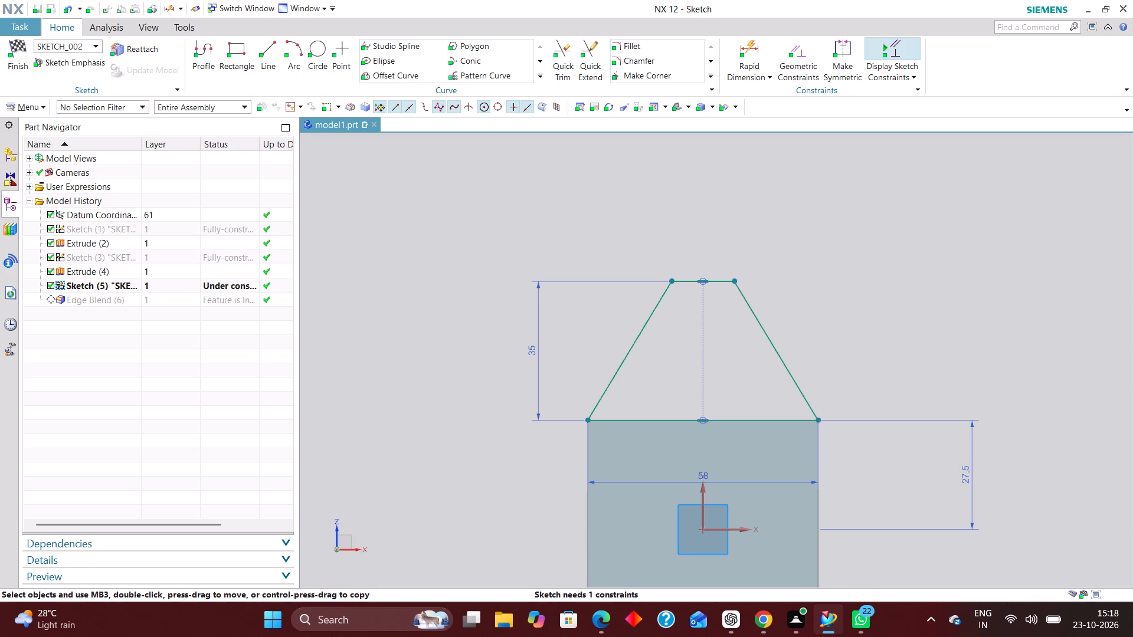
pyautogui.click(16, 47)
# Extrude the trapezoid profile from 0 to 8 mm toward the plate's thickness side, with the inferred Boolean uniting it to the plate.
pyautogui.scroll(-2, 626, 387)
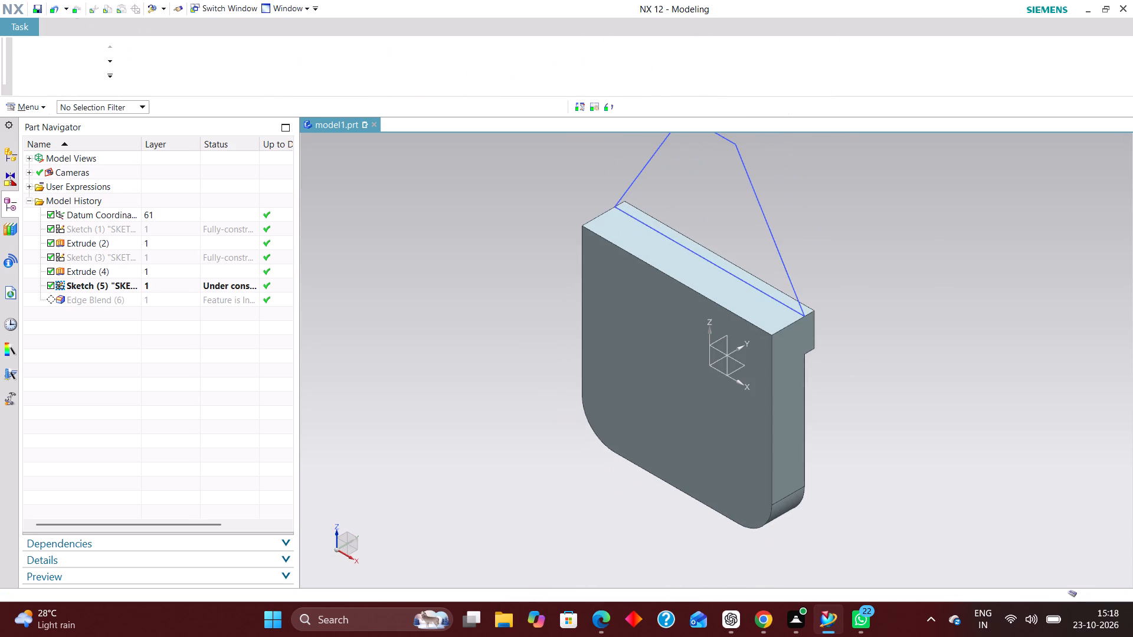
pyautogui.click(168, 50)
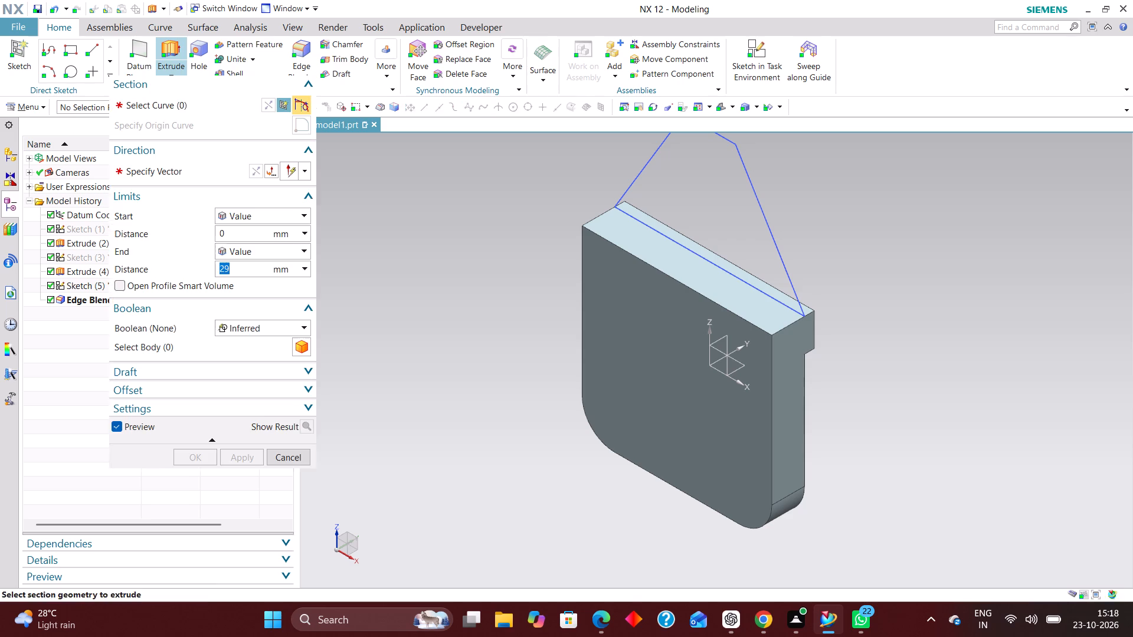
pyautogui.click(778, 241)
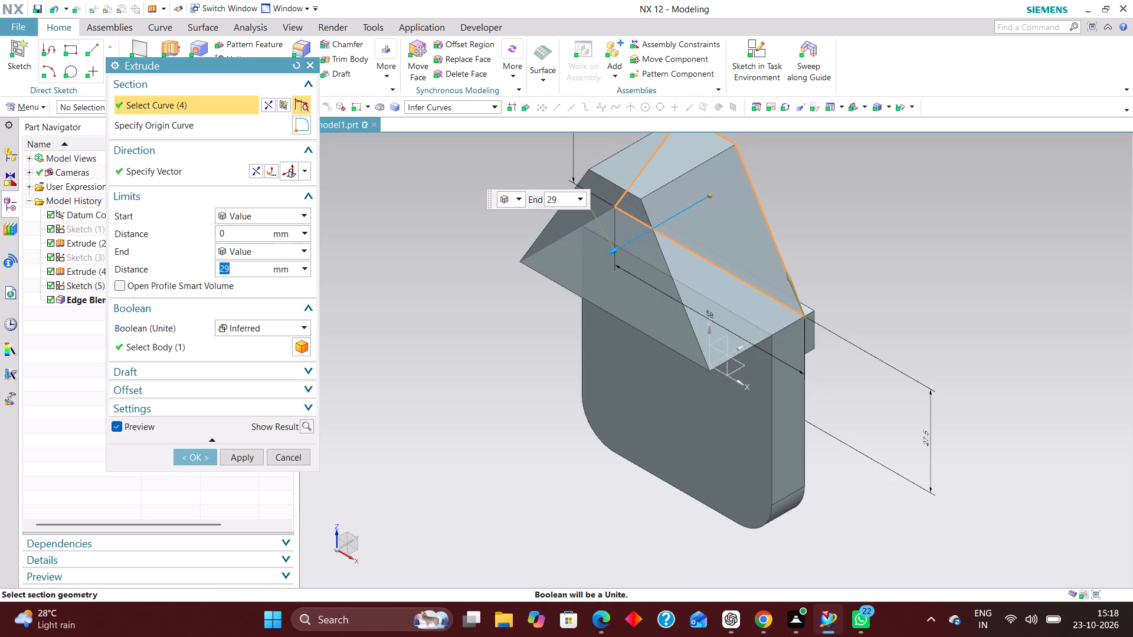
pyautogui.moveTo(875, 277); pyautogui.dragTo(841, 256, button='middle')
pyautogui.moveTo(899, 228); pyautogui.dragTo(846, 229, button='right')
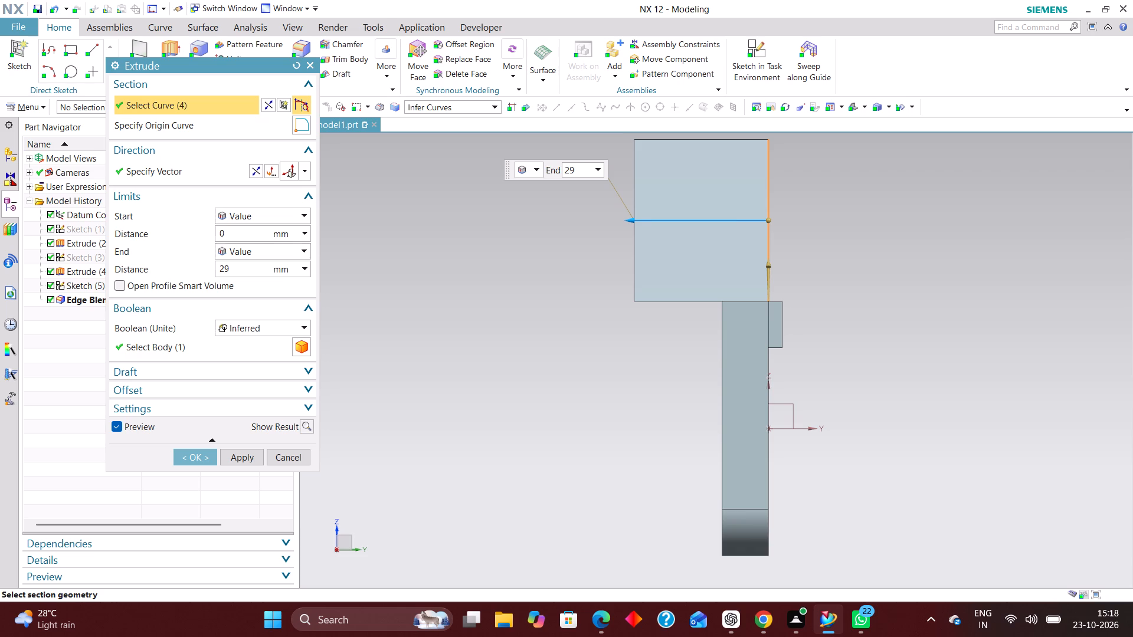
pyautogui.moveTo(233, 265); pyautogui.dragTo(160, 268)
pyautogui.press('8')
pyautogui.press('Return')
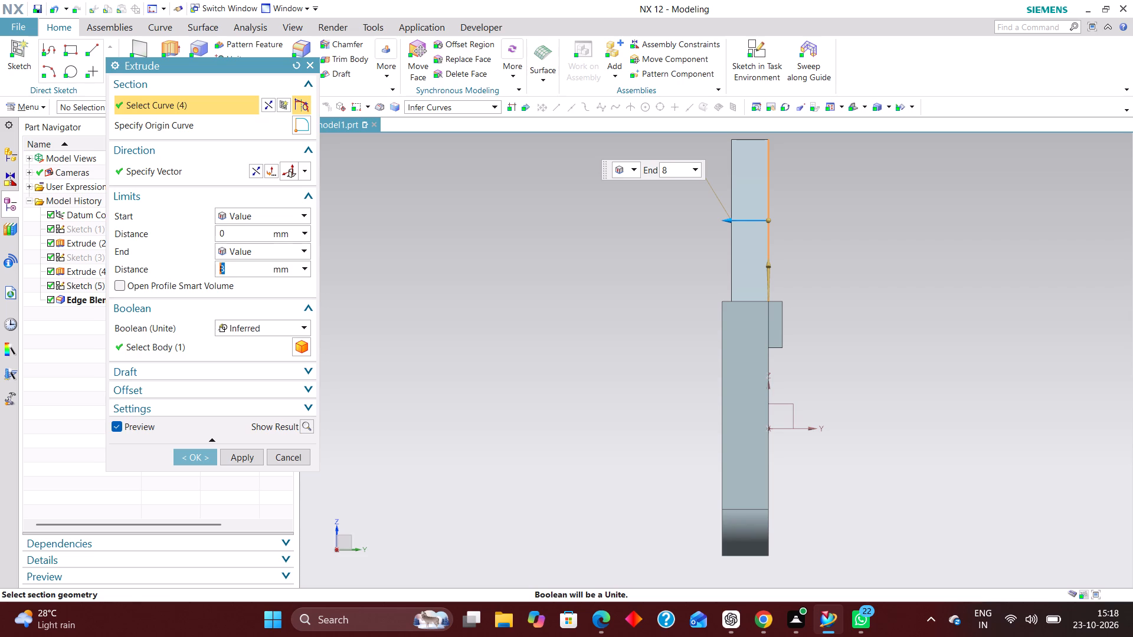
pyautogui.scroll(2, 673, 283)
pyautogui.moveTo(681, 314); pyautogui.dragTo(715, 340, button='middle')
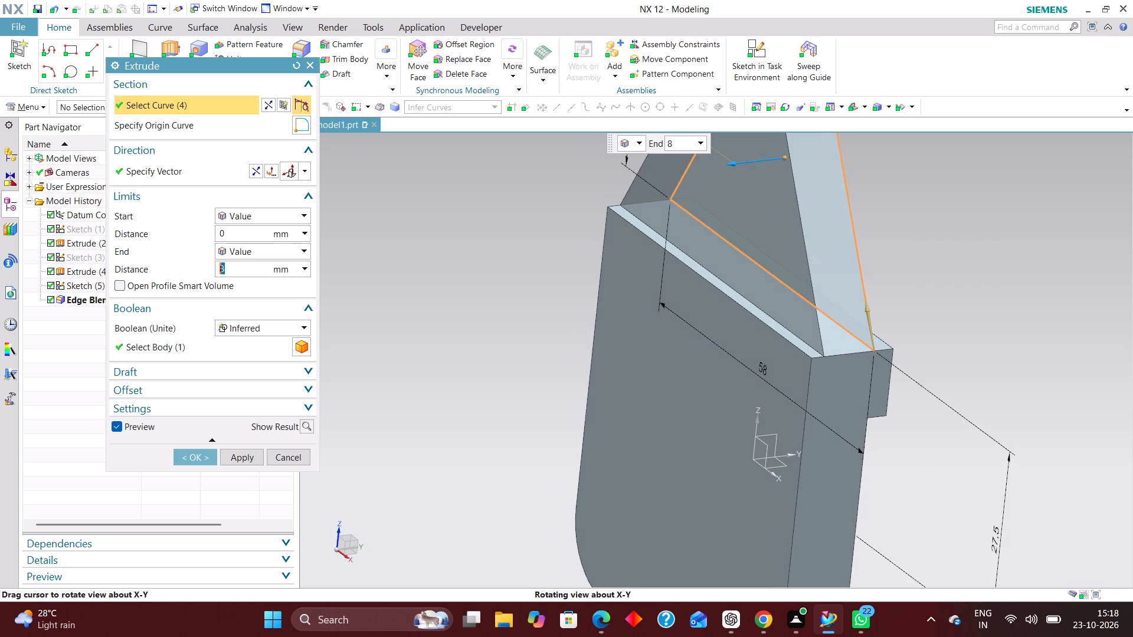
pyautogui.moveTo(715, 340); pyautogui.dragTo(710, 339, button='middle')
pyautogui.scroll(1, 715, 339)
pyautogui.click(197, 458)
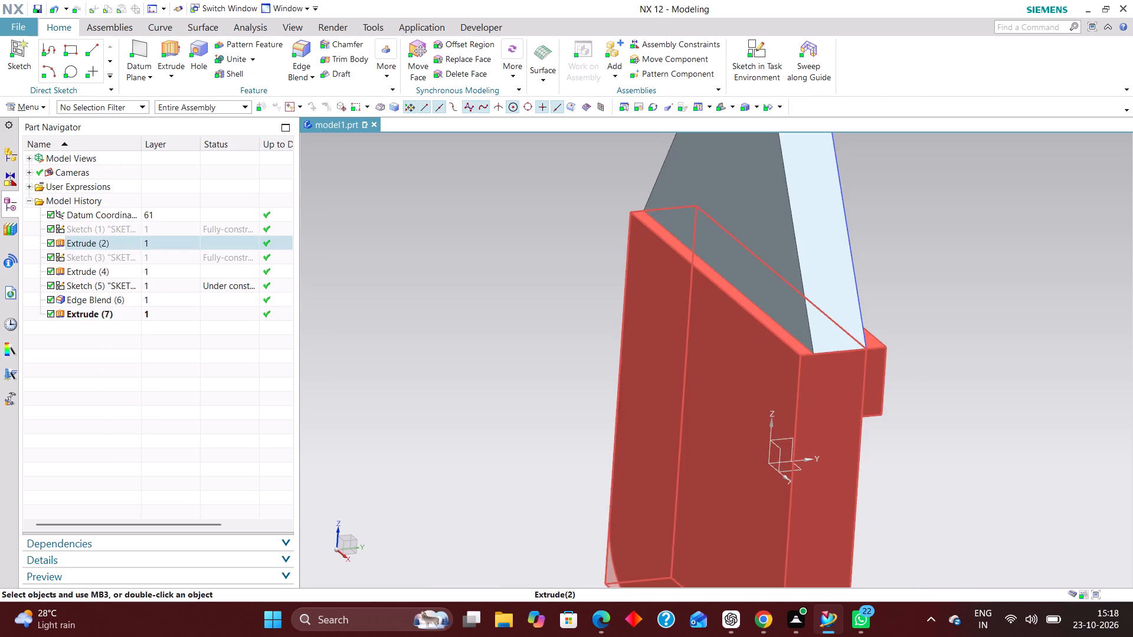
# Create a new sketch on the XY plane of the datum coordinate system.
pyautogui.scroll(-3, 703, 249)
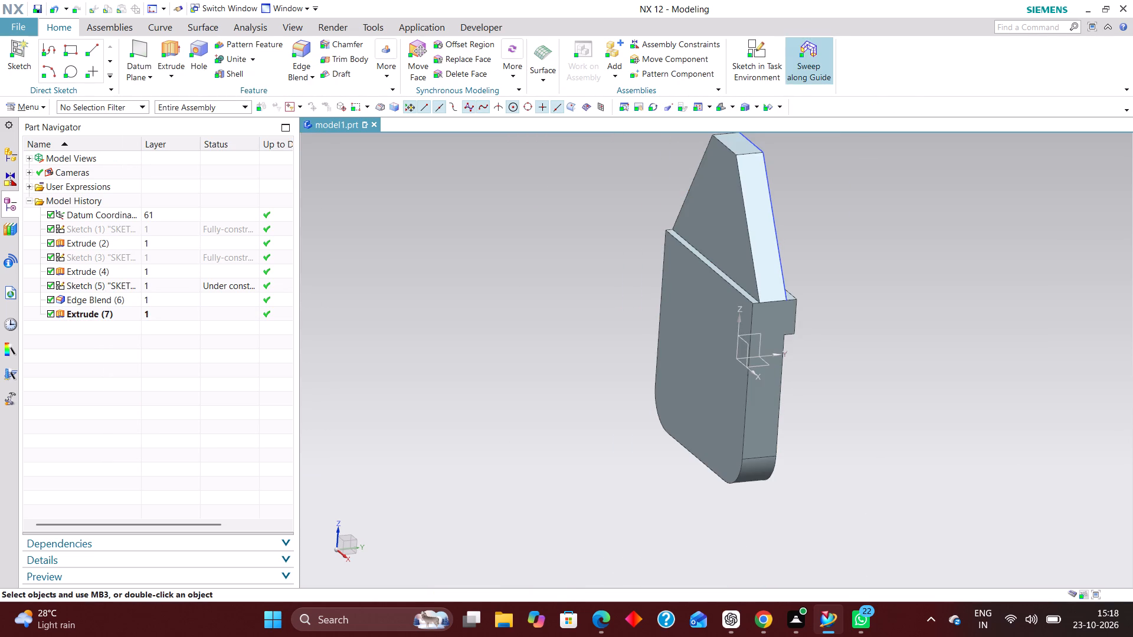
pyautogui.click(767, 52)
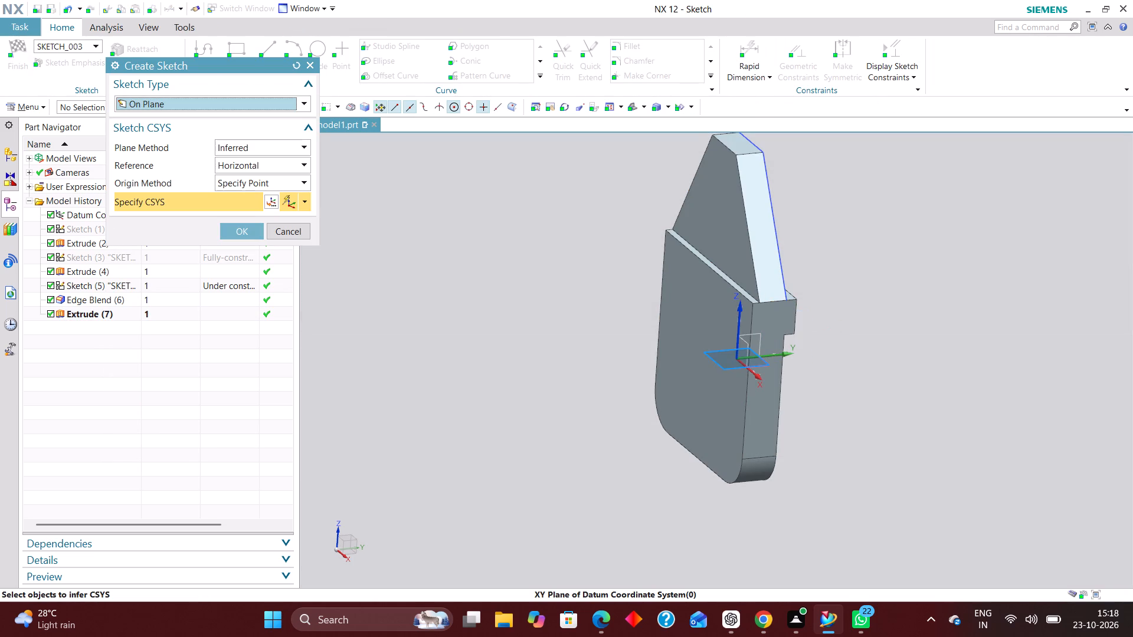
pyautogui.click(757, 366)
pyautogui.click(235, 229)
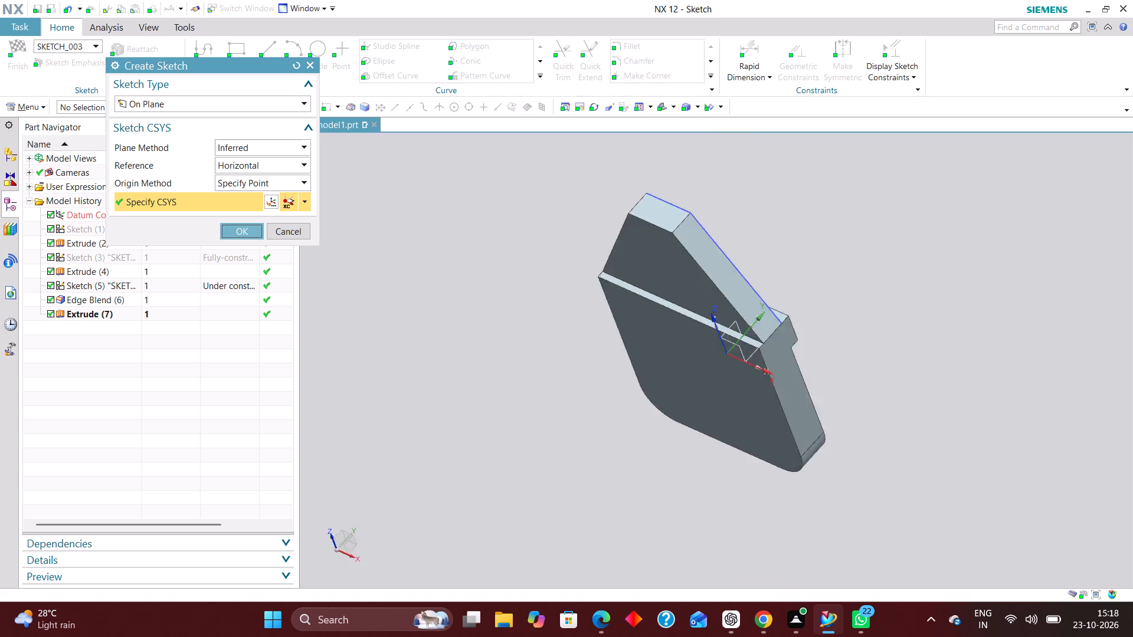
pyautogui.scroll(-1, 597, 272)
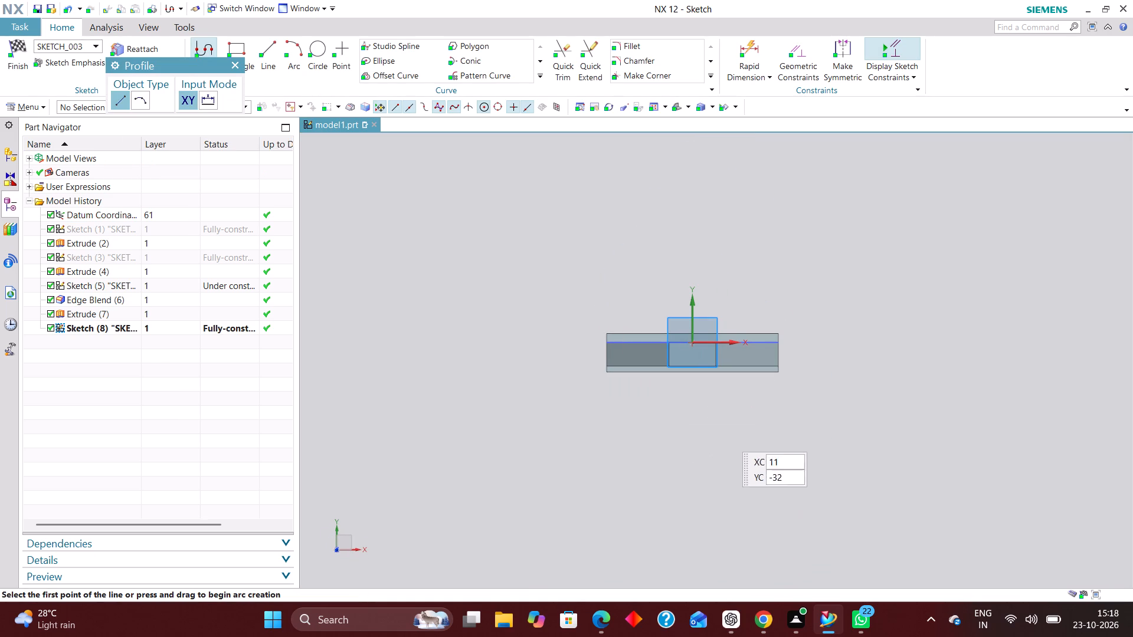
# Draw a closed trapezoid below the plate's edge with a horizontal line about 58 mm wide, two converging sides and a shorter horizontal line.
pyautogui.click(261, 47)
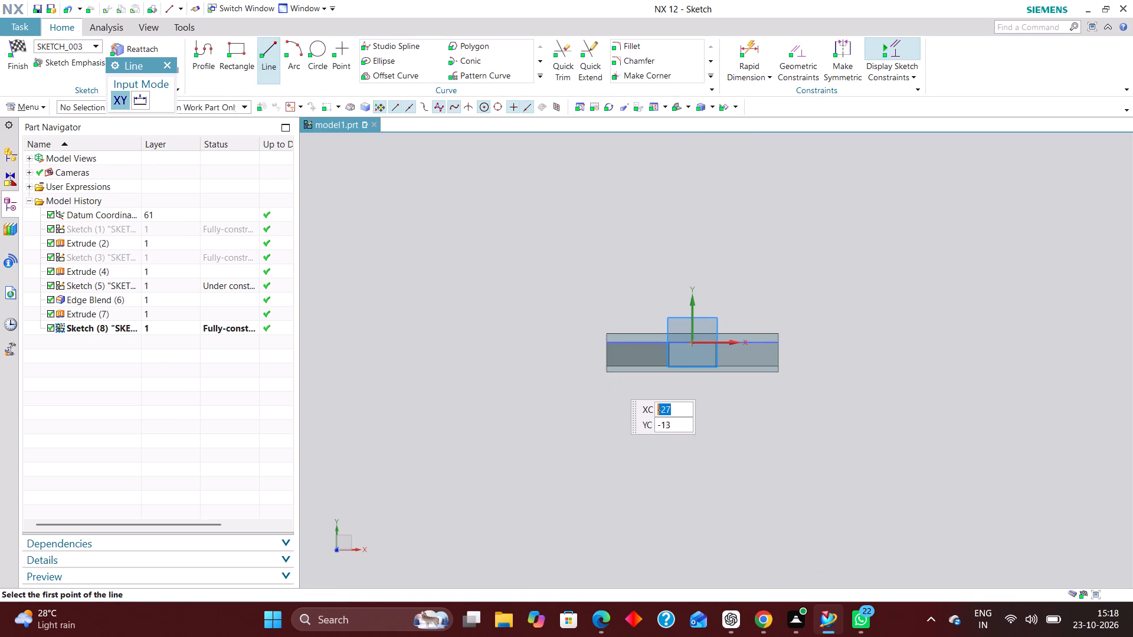
pyautogui.click(607, 379)
pyautogui.click(775, 382)
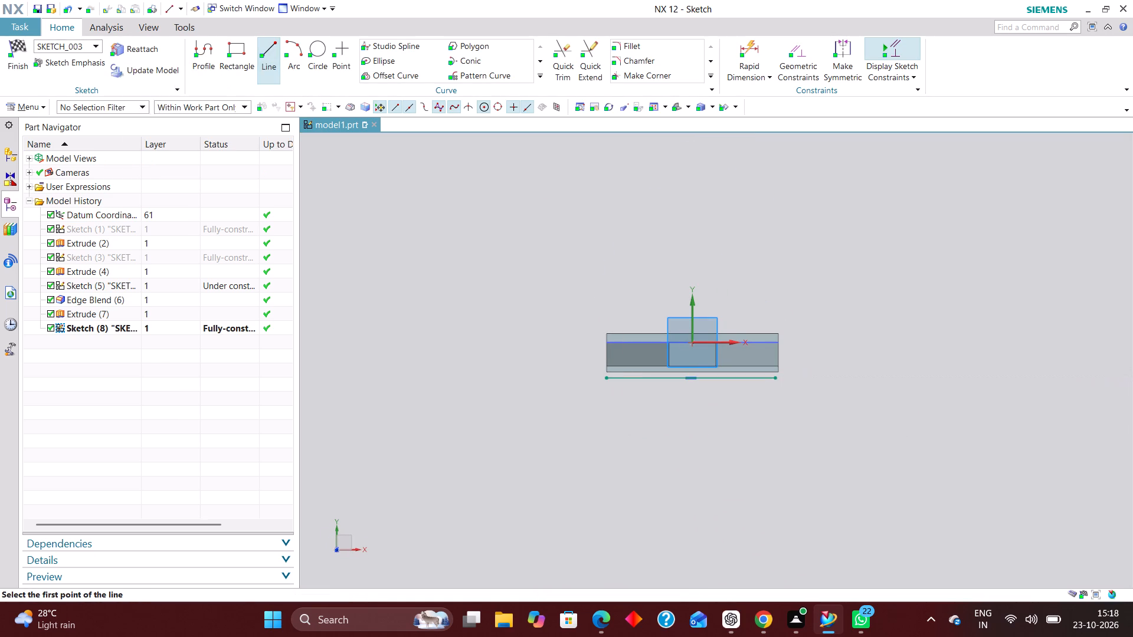
pyautogui.click(605, 378)
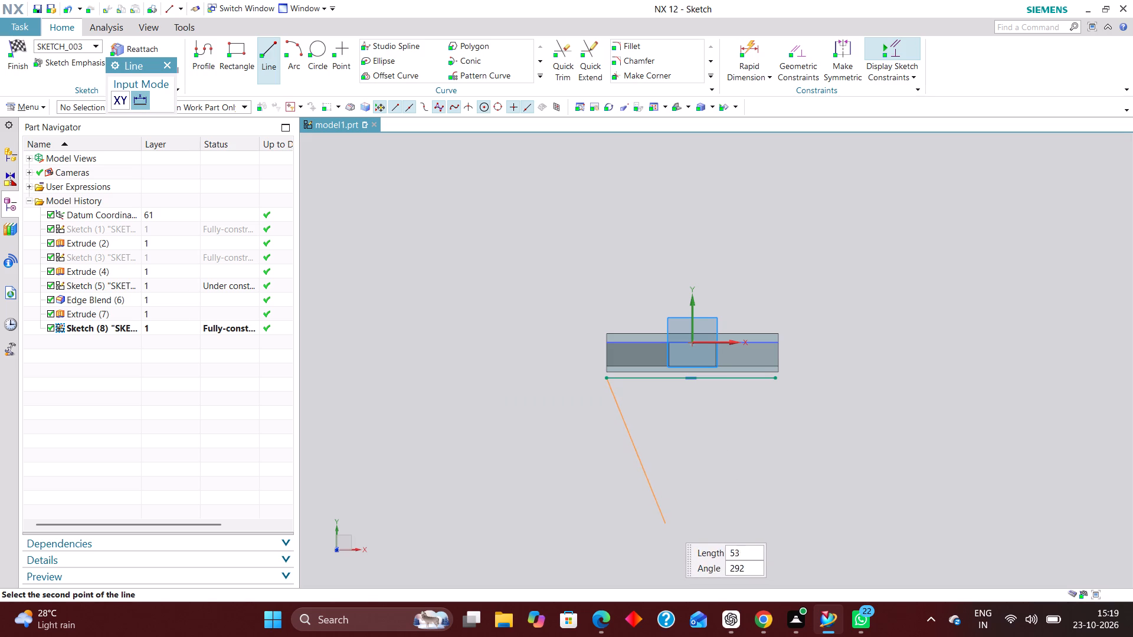
pyautogui.click(666, 523)
pyautogui.click(779, 379)
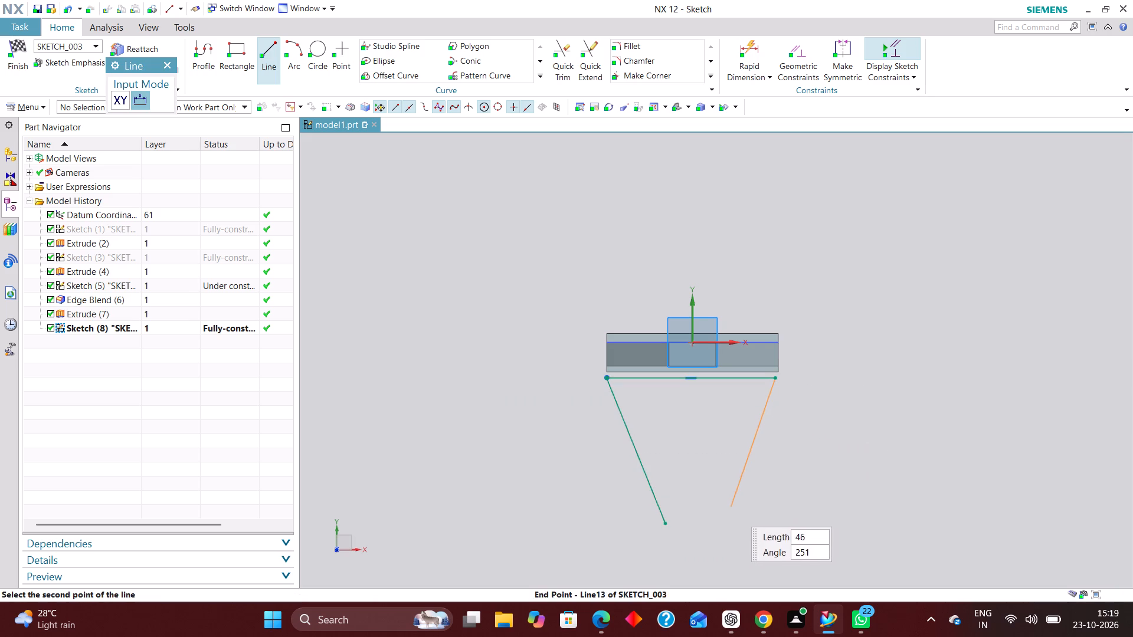
pyautogui.click(725, 520)
pyautogui.click(661, 526)
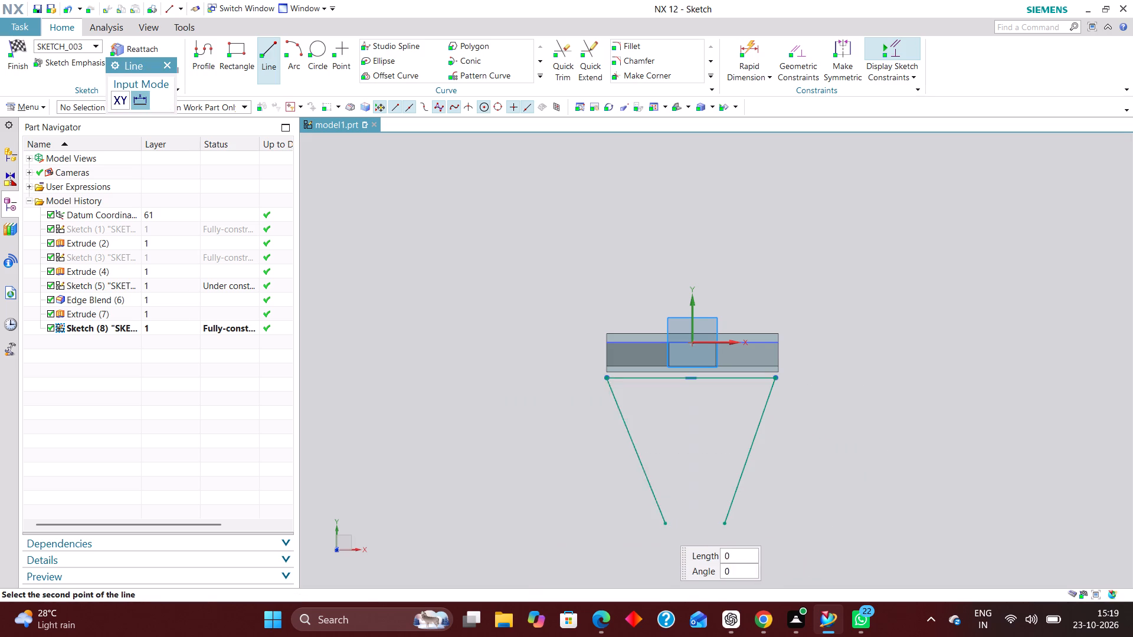
pyautogui.click(723, 523)
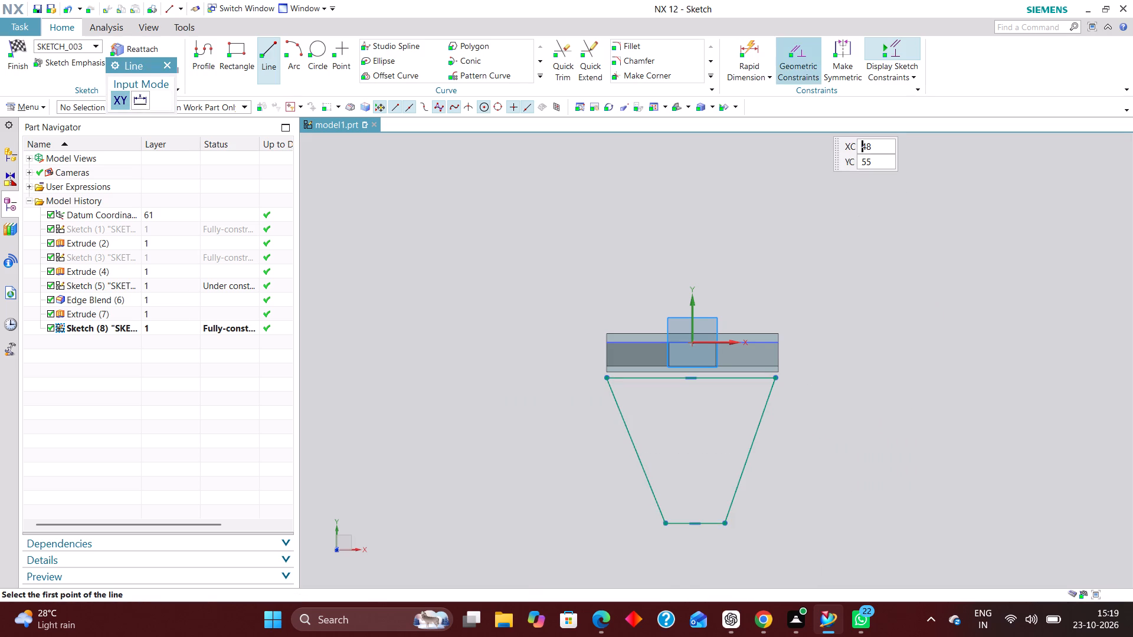
# Constrain the midpoints of the new trapezoid's long and short horizontal lines to lie on the sketch's Y axis.
pyautogui.click(799, 45)
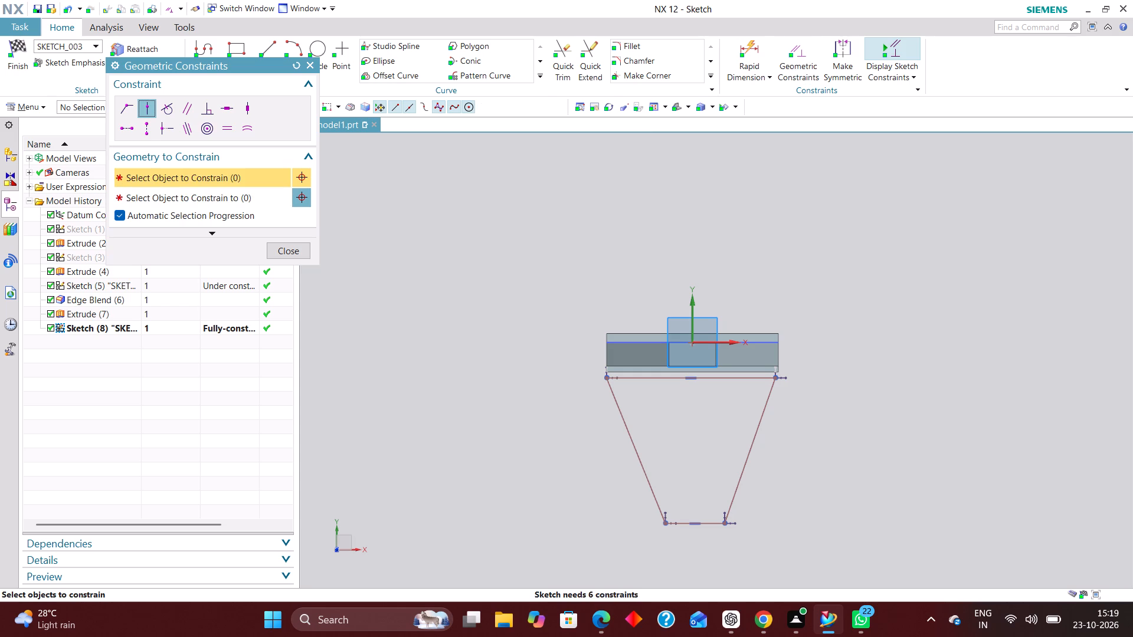
pyautogui.click(694, 379)
pyautogui.click(693, 314)
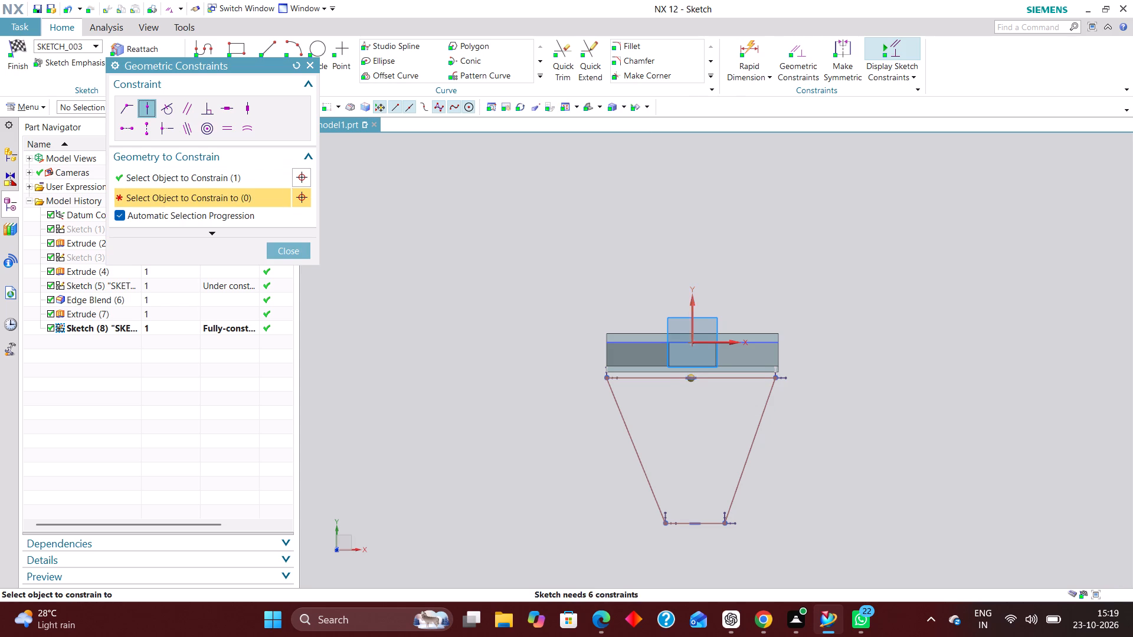
pyautogui.click(693, 520)
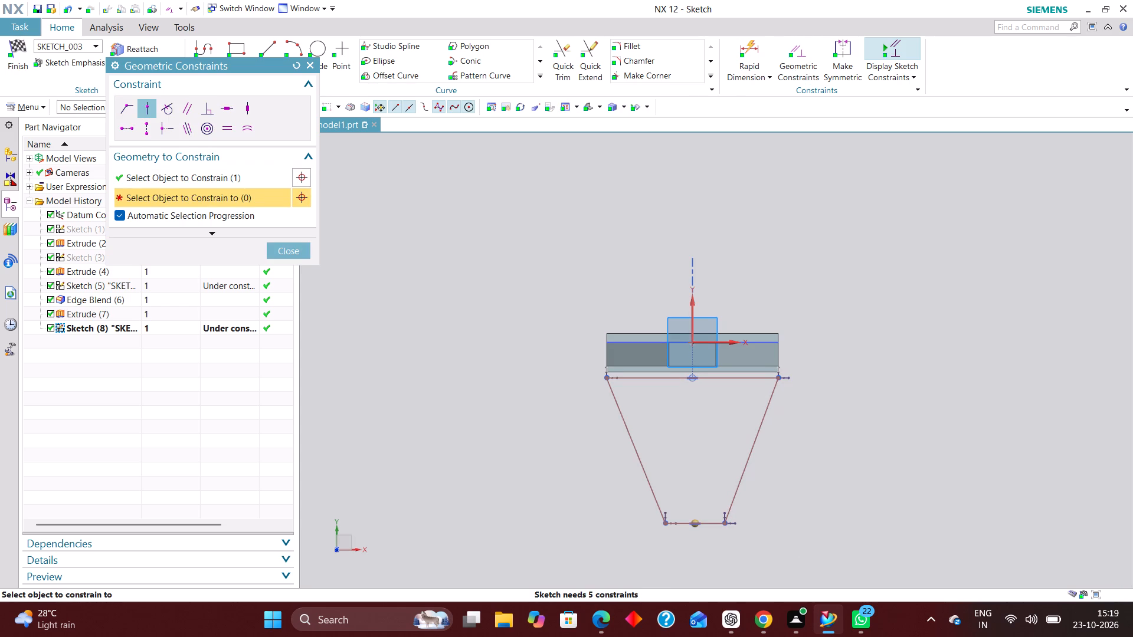
pyautogui.click(693, 320)
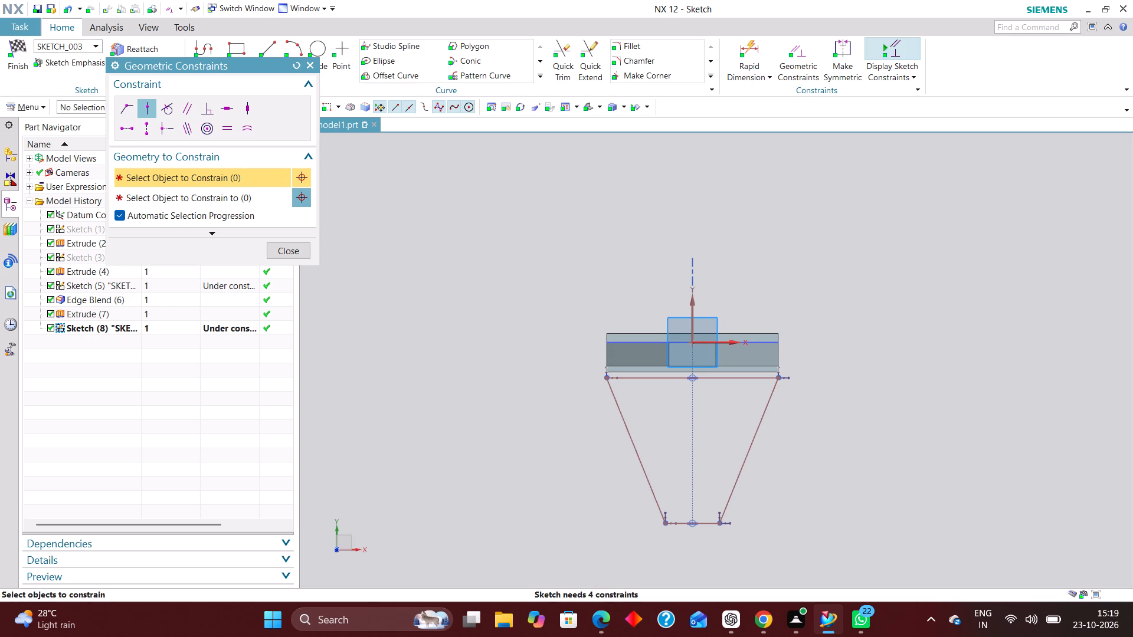
# Add a 58 mm length dimension to the new trapezoid's long horizontal line.
pyautogui.click(751, 40)
pyautogui.scroll(2, 706, 407)
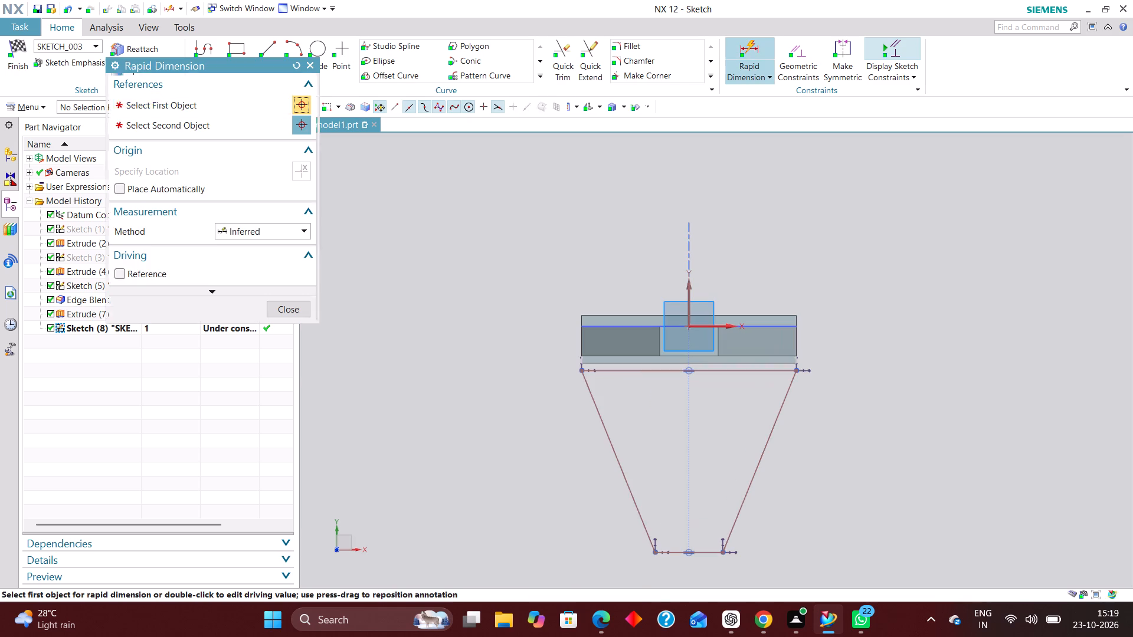
pyautogui.click(732, 373)
pyautogui.click(693, 201)
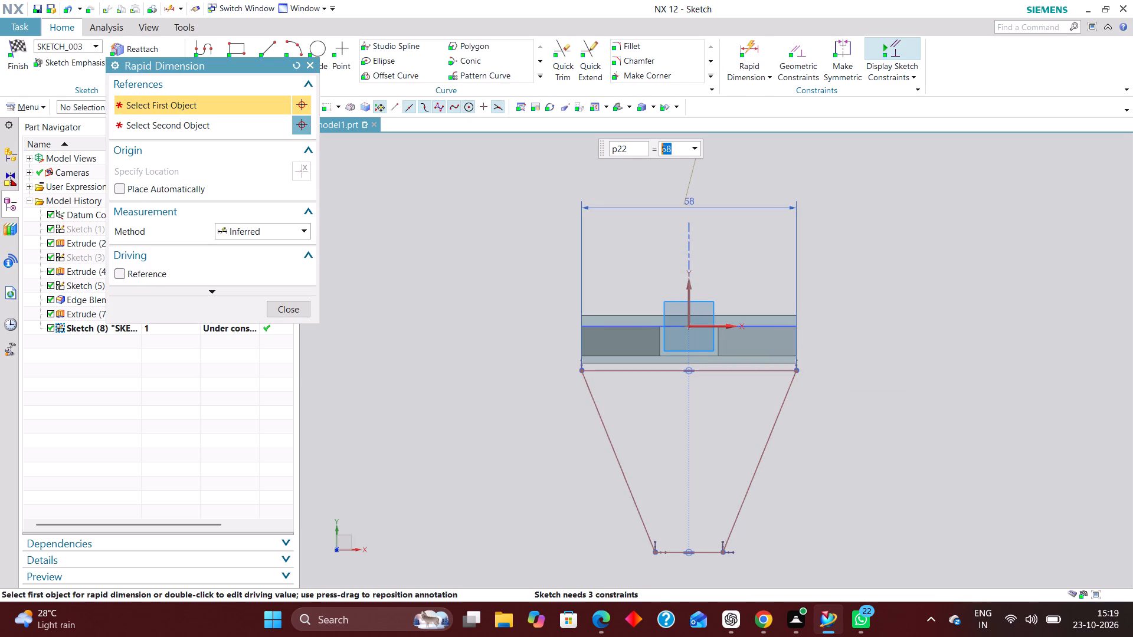
pyautogui.click(279, 308)
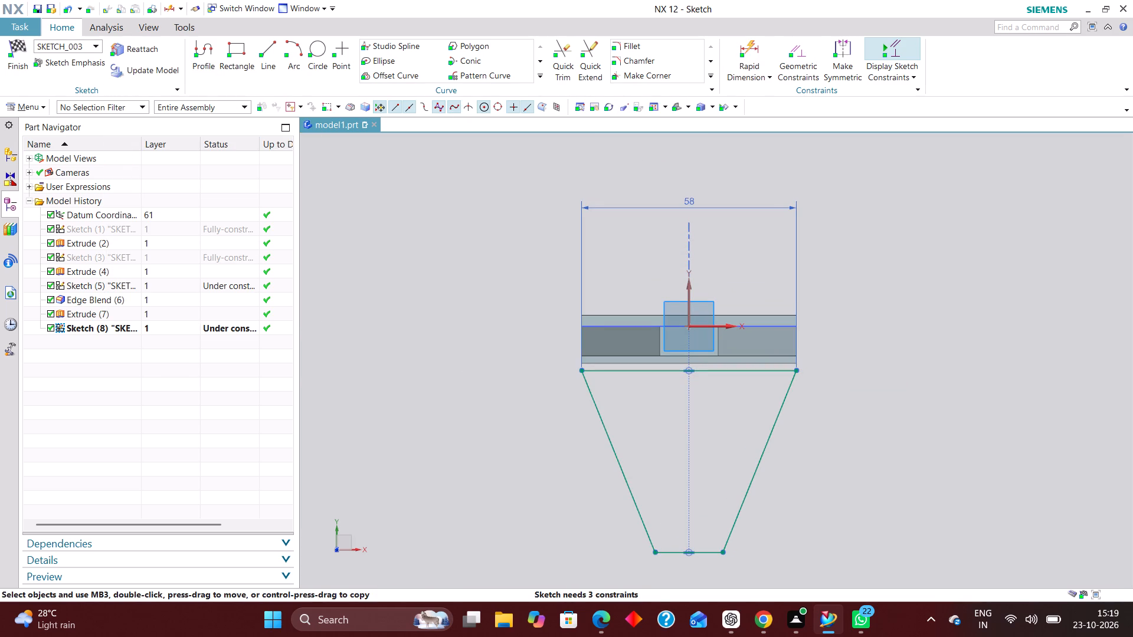
# Dimension the new trapezoid's long horizontal line 8 mm from the sketch's X axis and finish the sketch.
pyautogui.click(758, 51)
pyautogui.scroll(3, 714, 379)
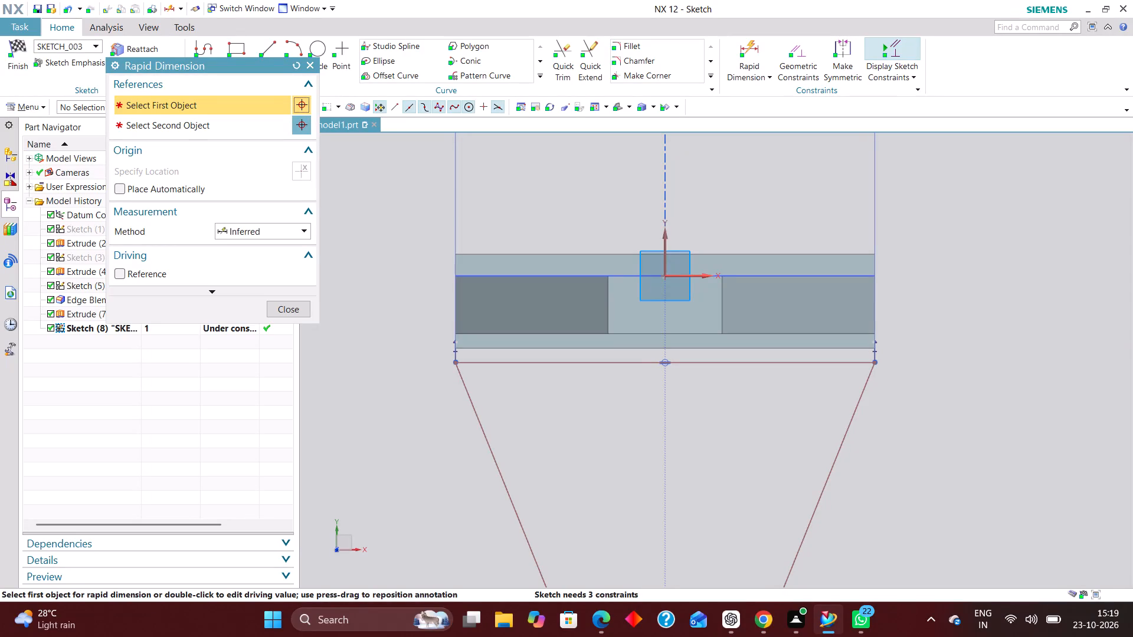
pyautogui.click(687, 274)
pyautogui.click(726, 360)
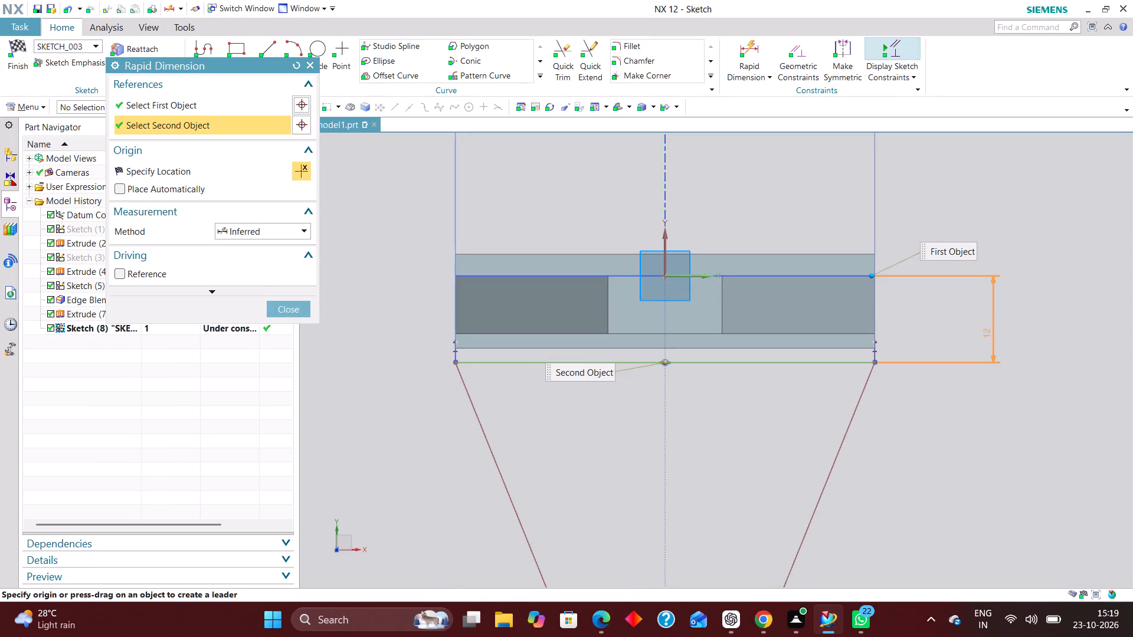
pyautogui.click(968, 316)
pyautogui.write('10')
pyautogui.press('Return')
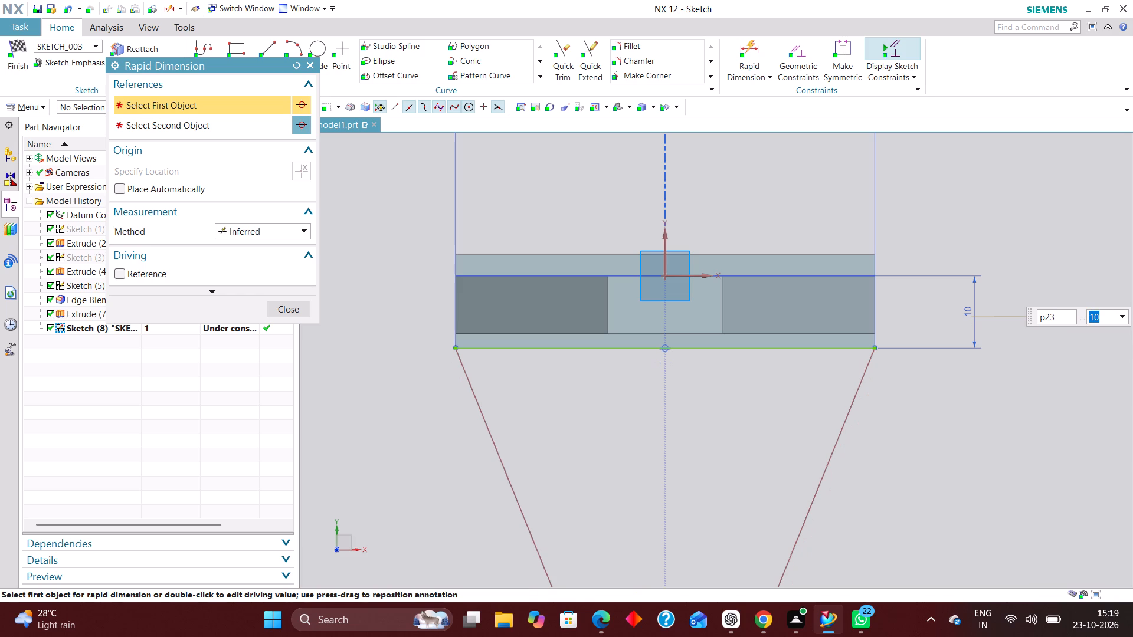
pyautogui.press('8')
pyautogui.press('Return')
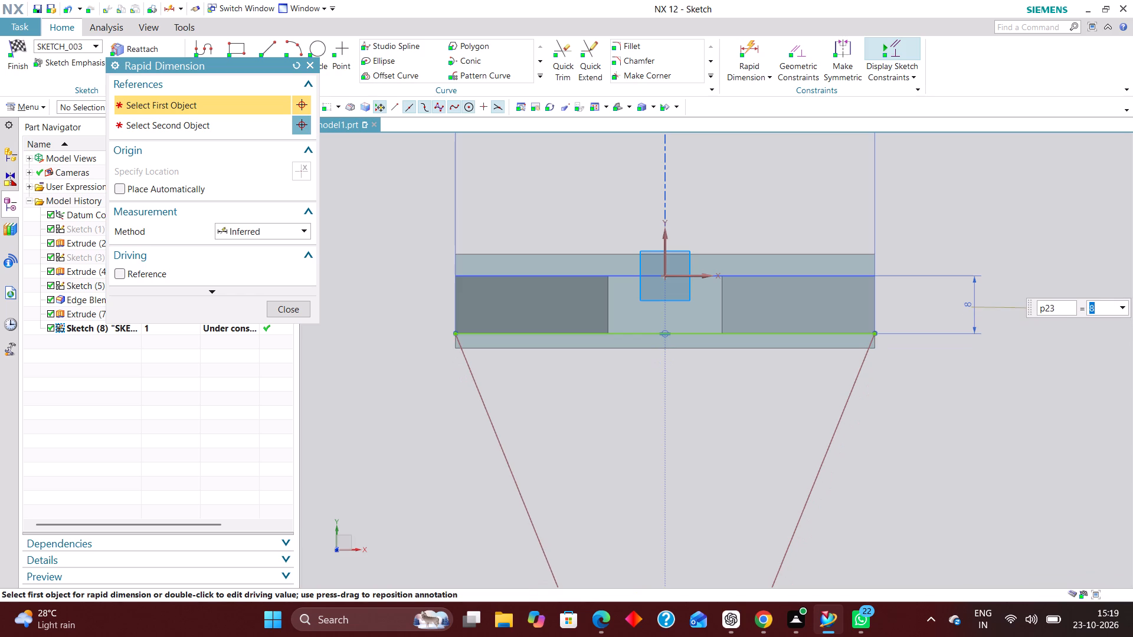
pyautogui.click(290, 312)
pyautogui.scroll(-3, 658, 432)
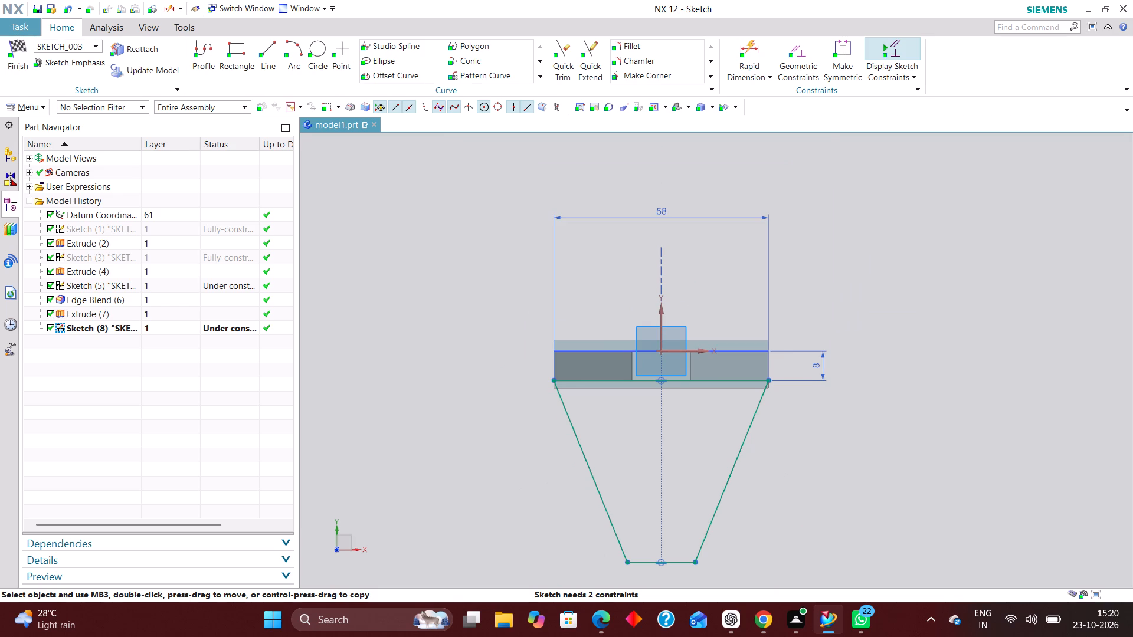
pyautogui.scroll(-2, 745, 397)
pyautogui.scroll(1, 738, 452)
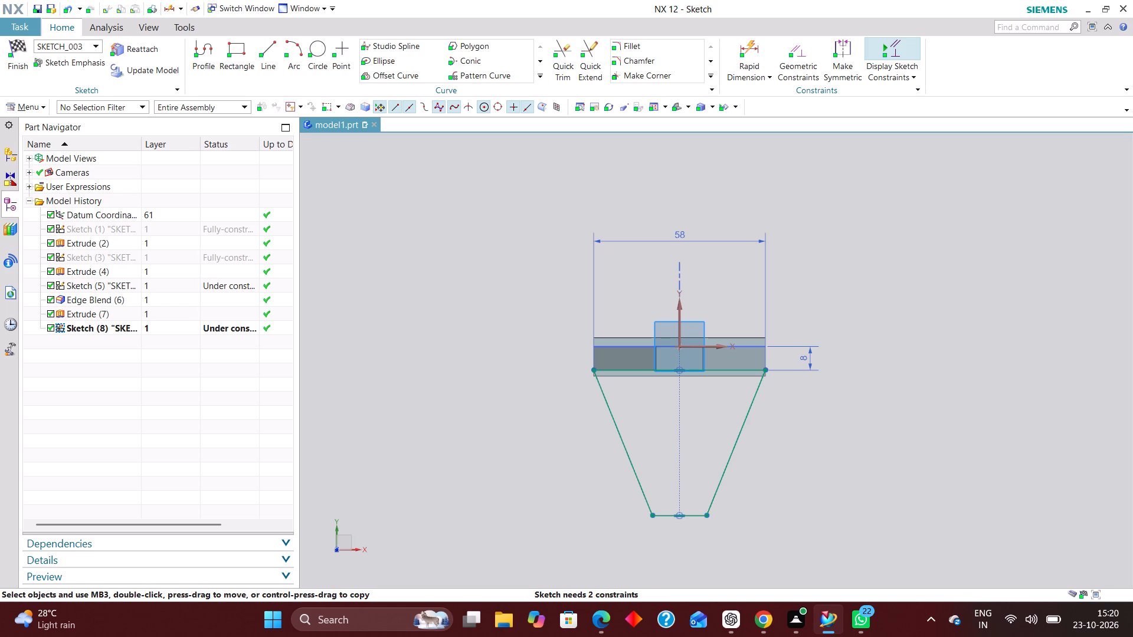
pyautogui.click(21, 41)
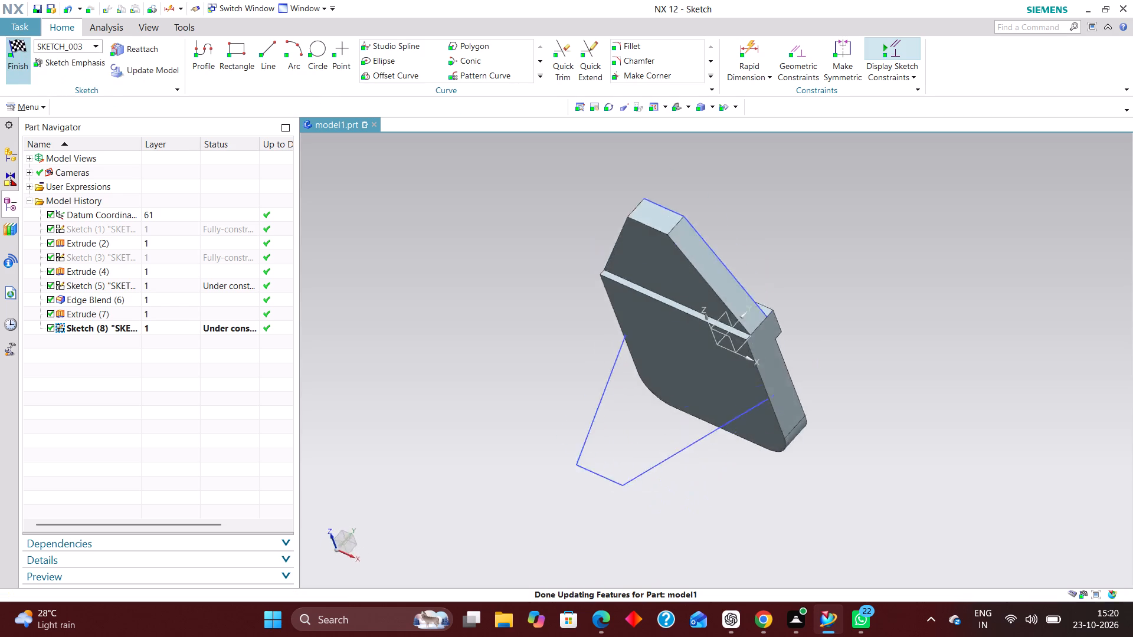
# Extrude the new trapezoid sketch upward with an end distance of 27.5 mm, level with the plate's top face.
pyautogui.click(176, 47)
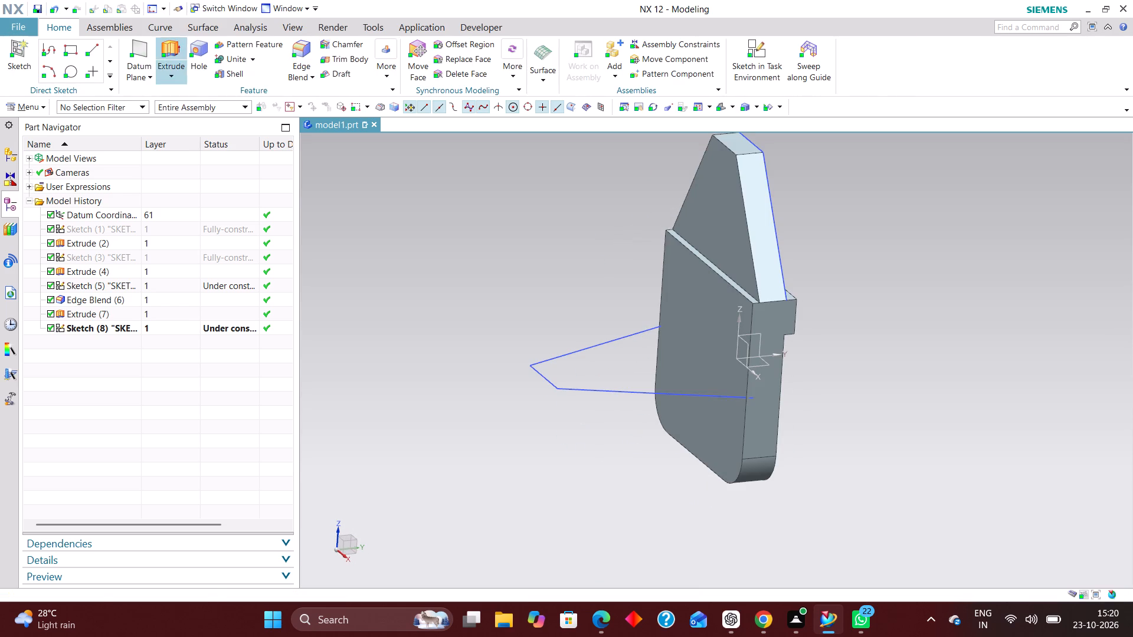
pyautogui.click(624, 392)
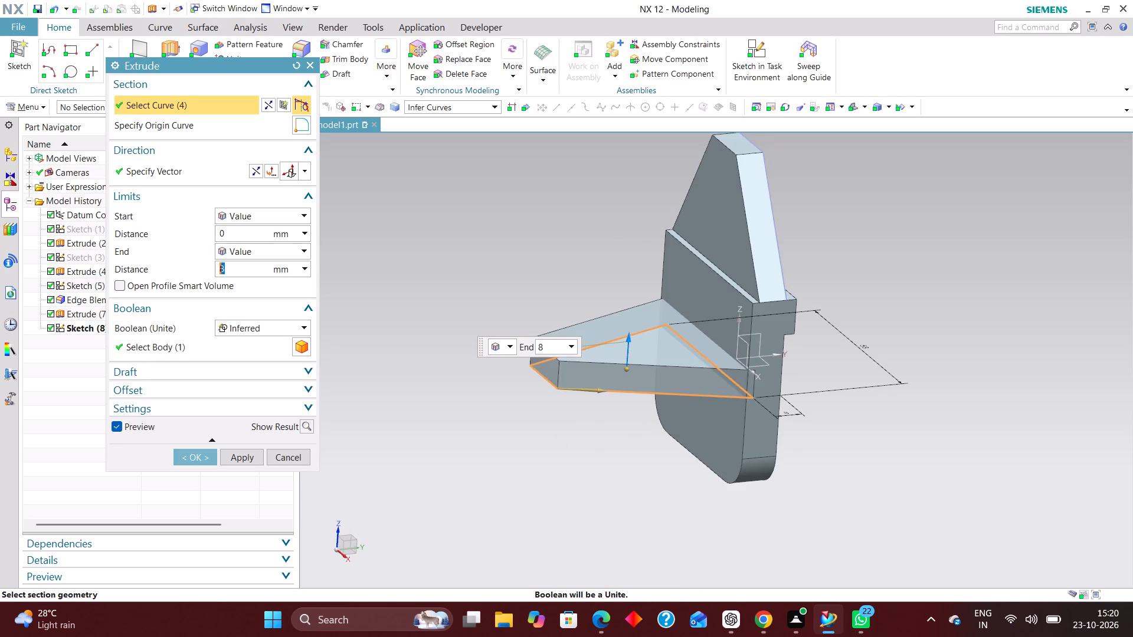
pyautogui.moveTo(779, 485); pyautogui.dragTo(757, 472, button='middle')
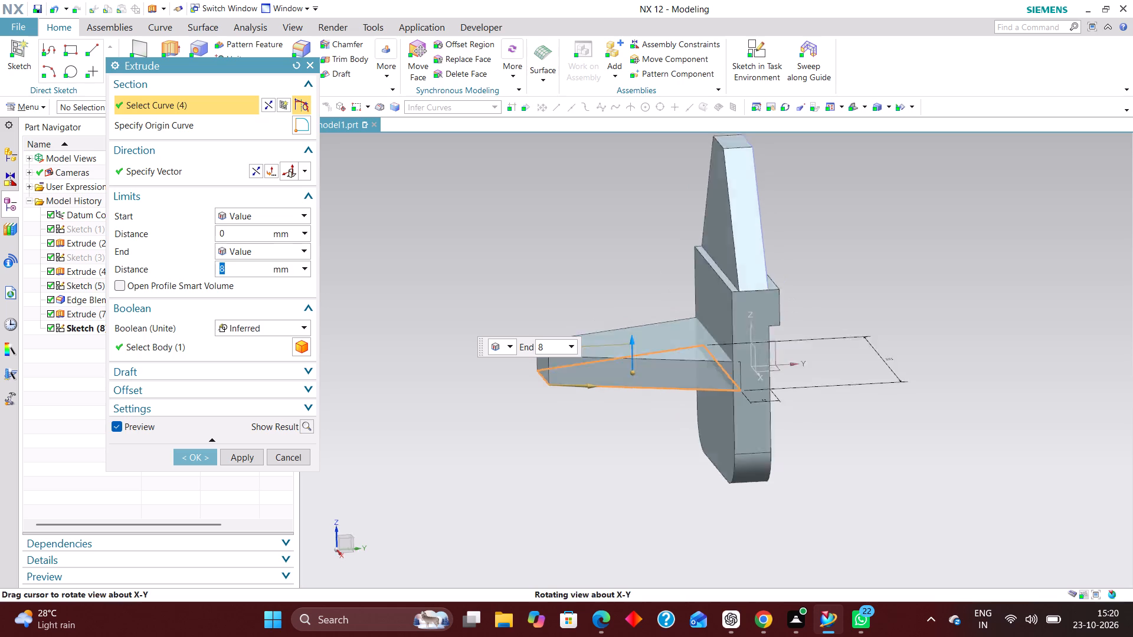
pyautogui.moveTo(757, 472); pyautogui.dragTo(747, 464, button='middle')
pyautogui.moveTo(747, 464); pyautogui.dragTo(765, 488, button='middle')
pyautogui.moveTo(859, 461); pyautogui.dragTo(766, 461, button='right')
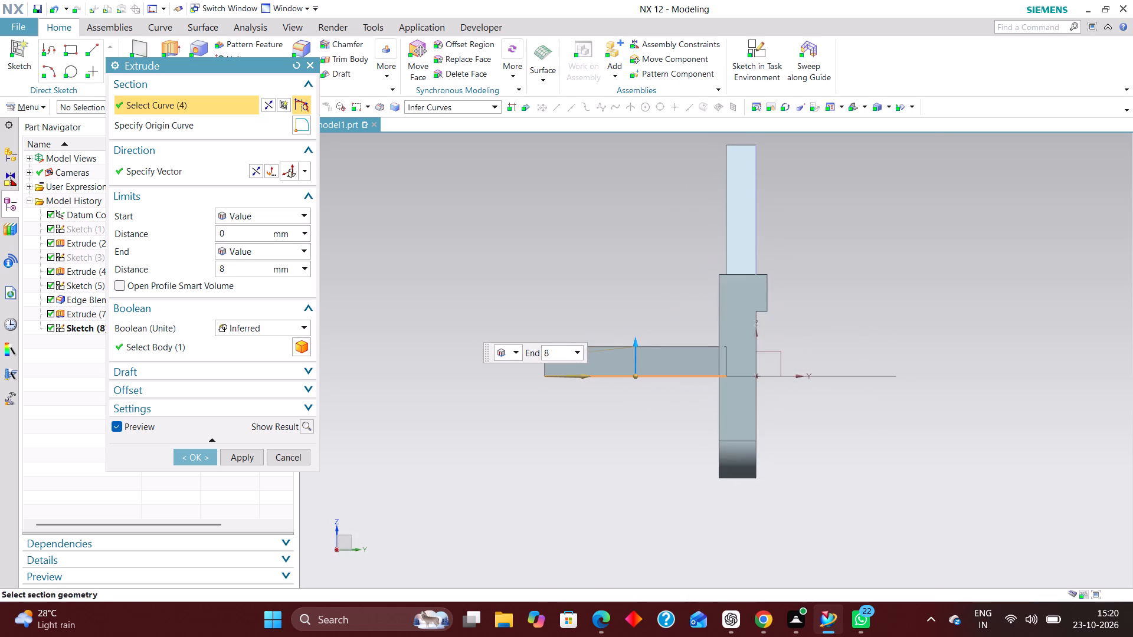
pyautogui.scroll(4, 631, 333)
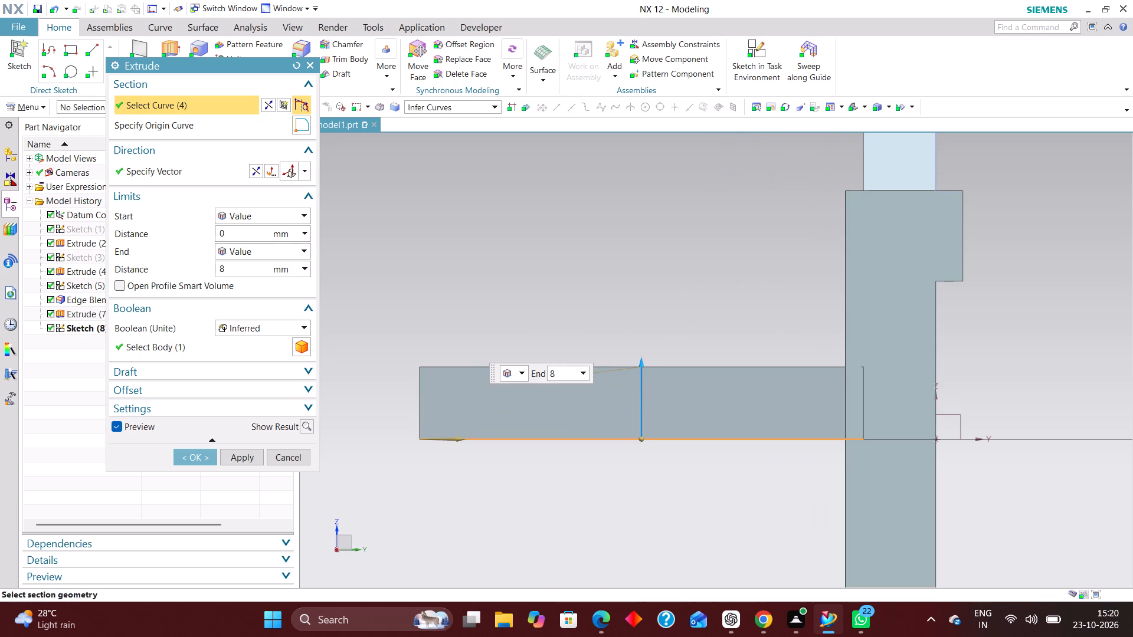
pyautogui.moveTo(636, 358); pyautogui.dragTo(697, 180)
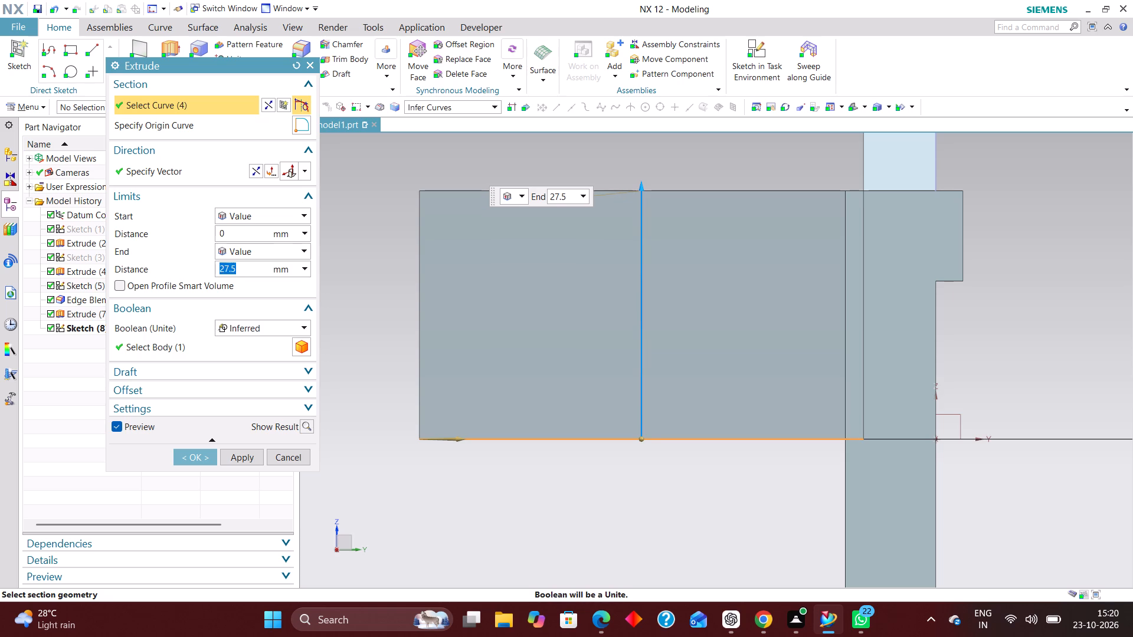
# Set the trapezoid extrusion's start distance to 19.5 mm and complete it with the inferred Unite.
pyautogui.moveTo(640, 441); pyautogui.dragTo(686, 271)
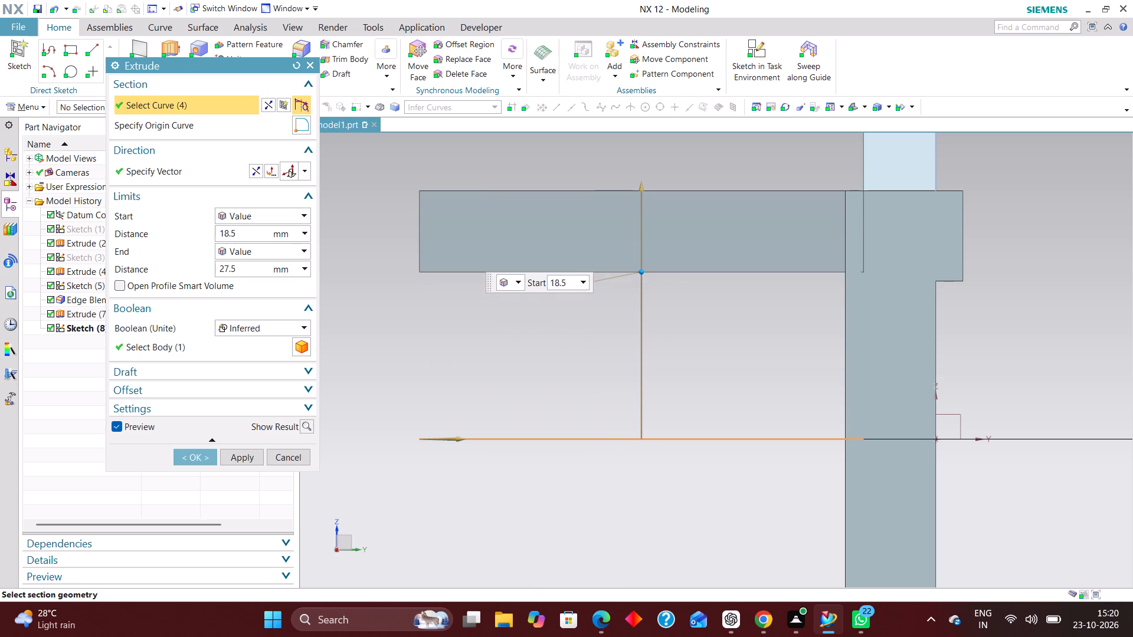
pyautogui.moveTo(686, 271); pyautogui.dragTo(703, 235)
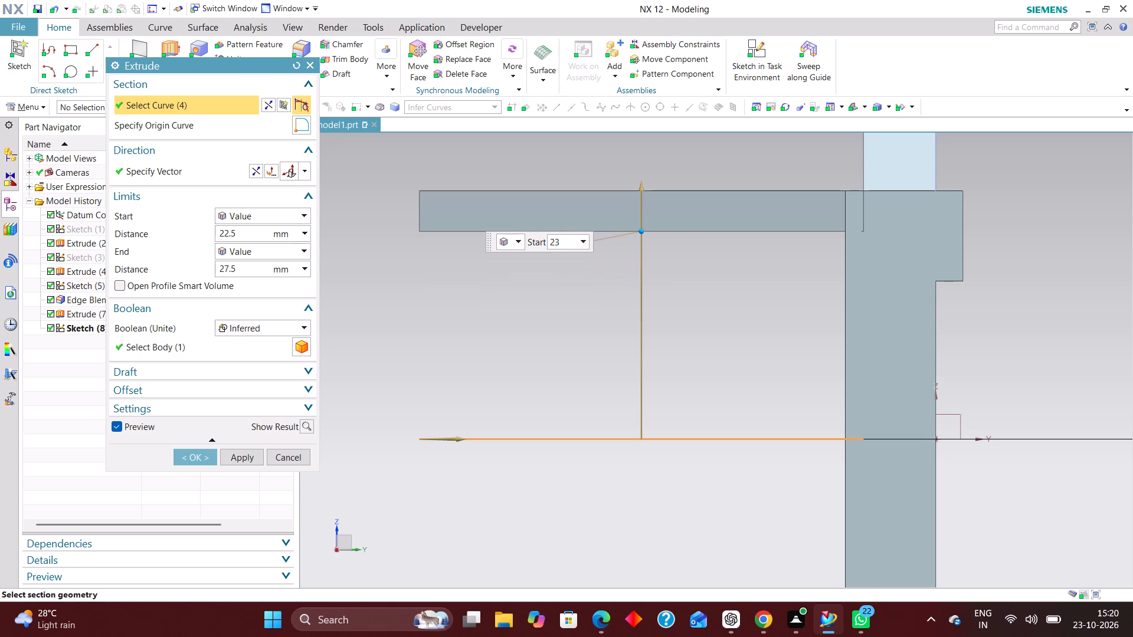
pyautogui.moveTo(703, 235); pyautogui.dragTo(702, 239)
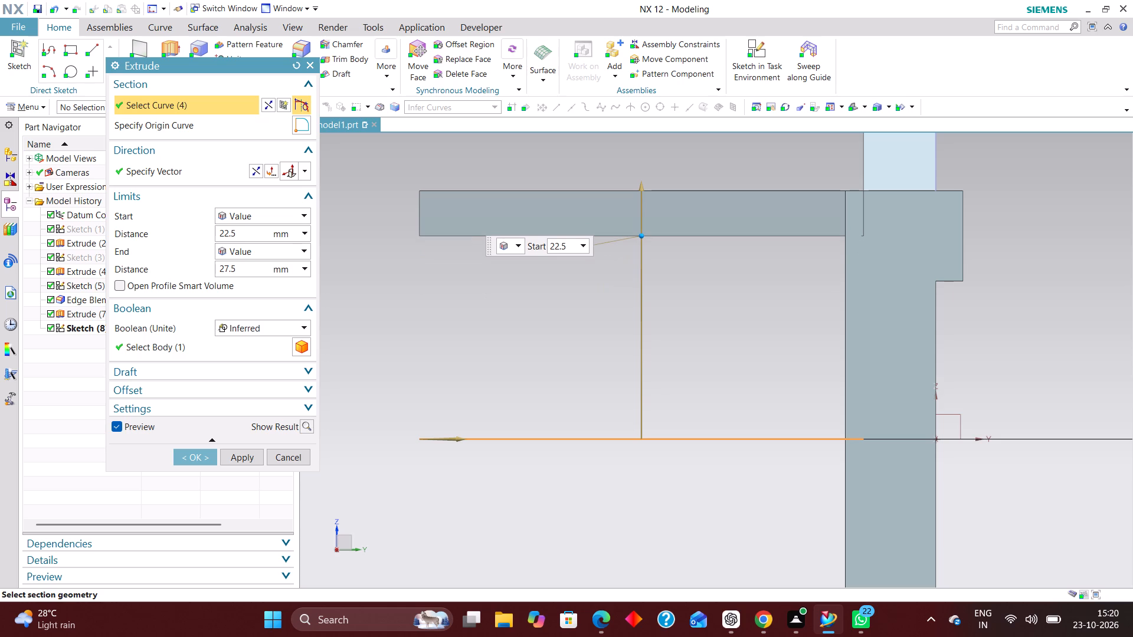
pyautogui.moveTo(702, 239); pyautogui.dragTo(702, 244)
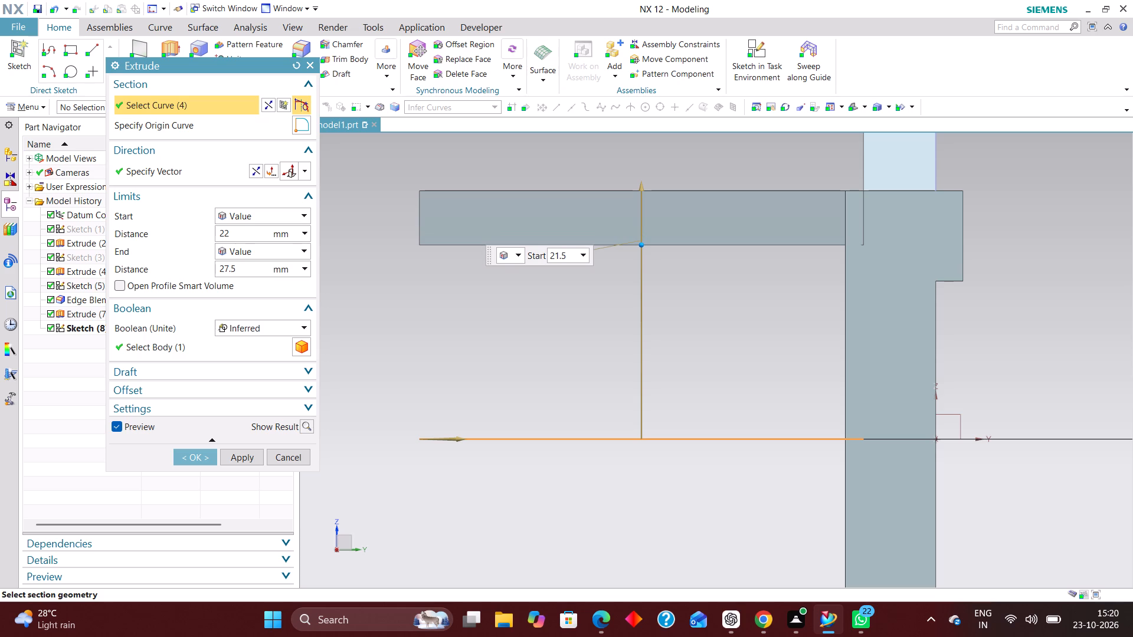
pyautogui.moveTo(702, 244); pyautogui.dragTo(702, 259)
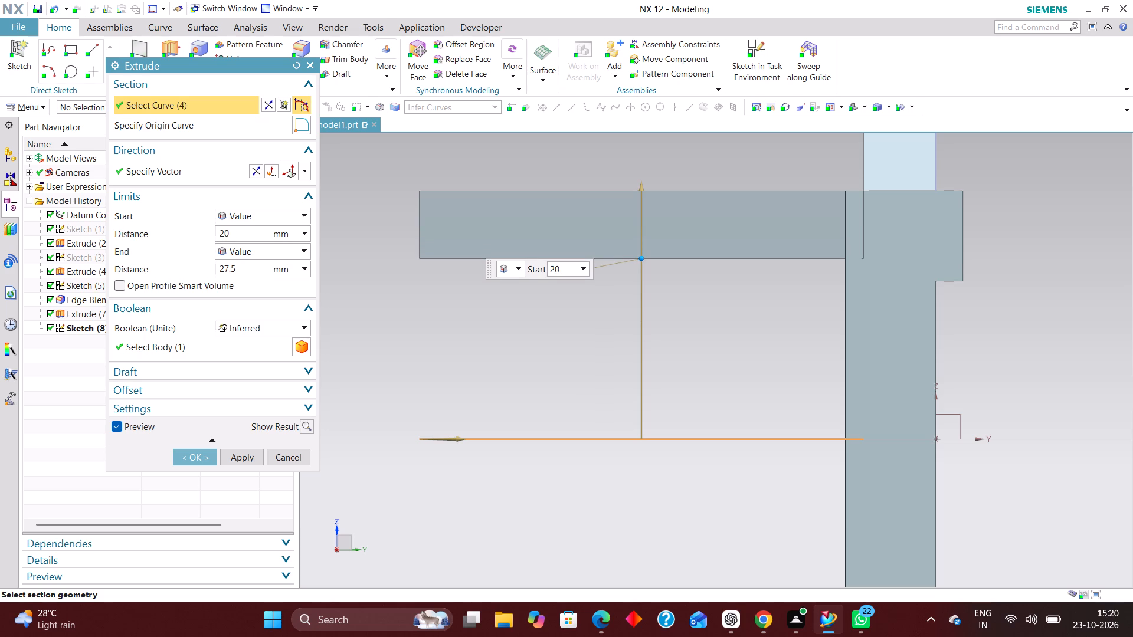
pyautogui.moveTo(702, 259); pyautogui.dragTo(701, 265)
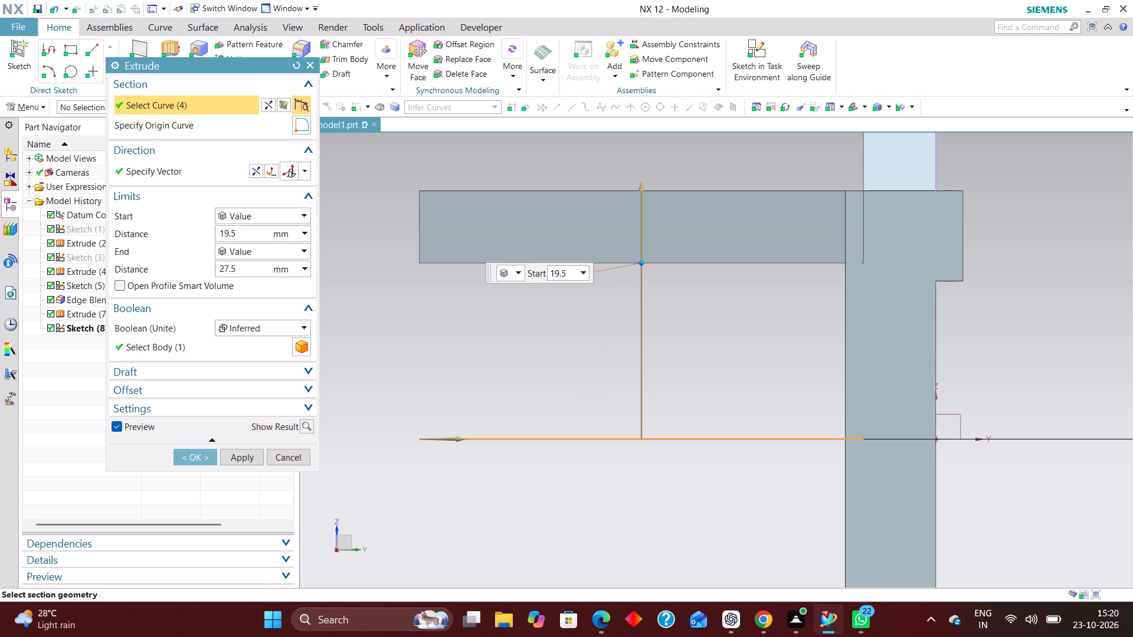
pyautogui.moveTo(701, 265); pyautogui.dragTo(699, 281)
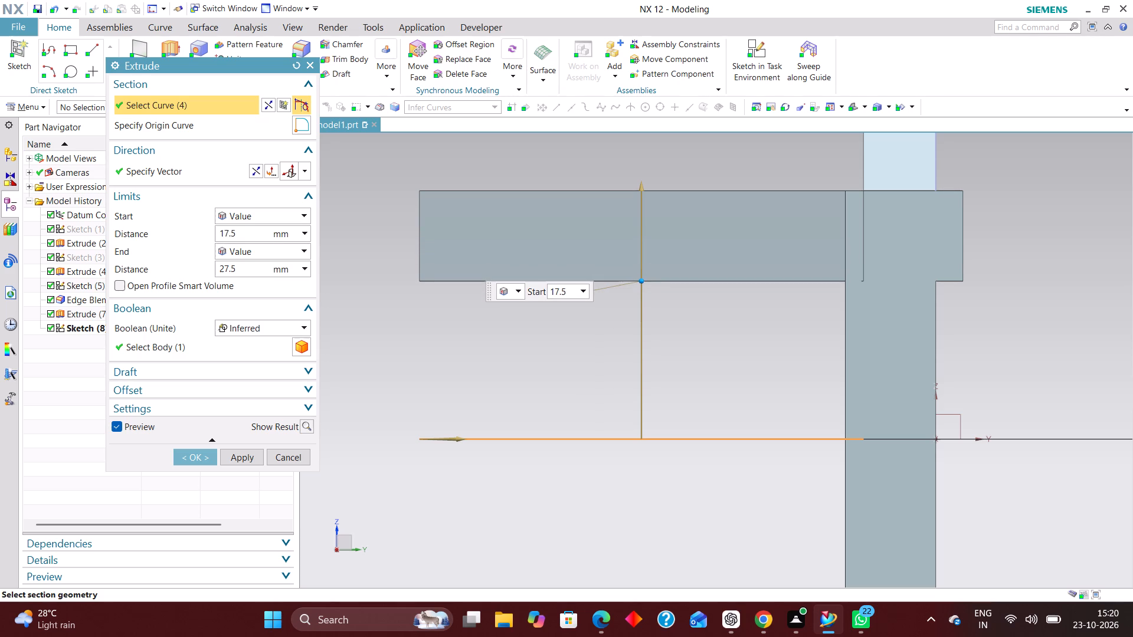
pyautogui.moveTo(699, 281); pyautogui.dragTo(699, 277)
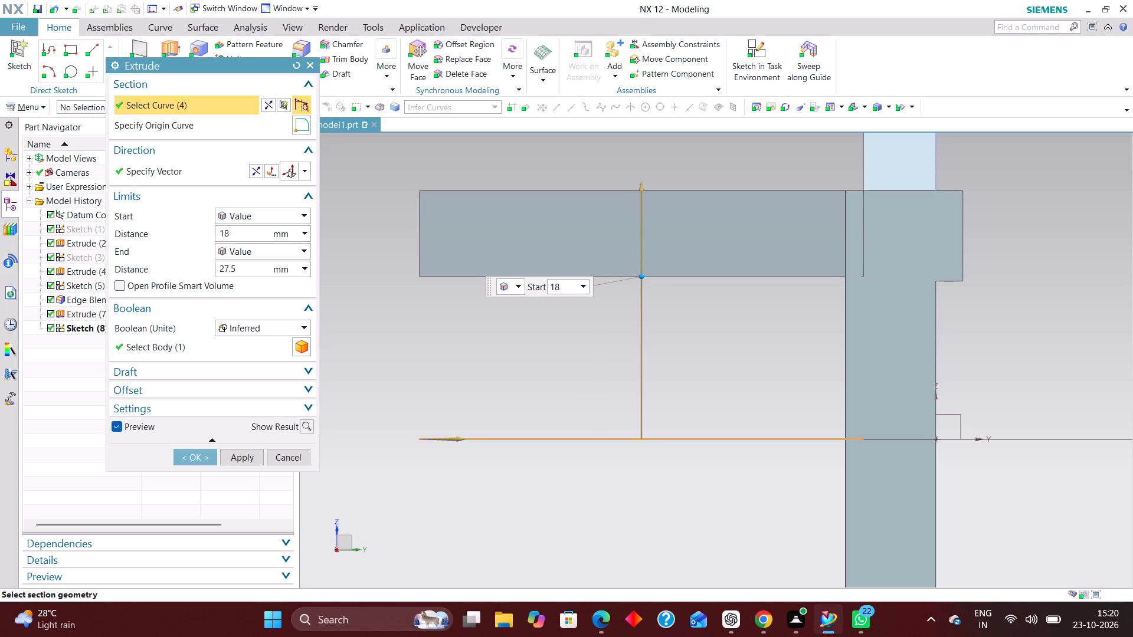
pyautogui.moveTo(699, 277); pyautogui.dragTo(700, 268)
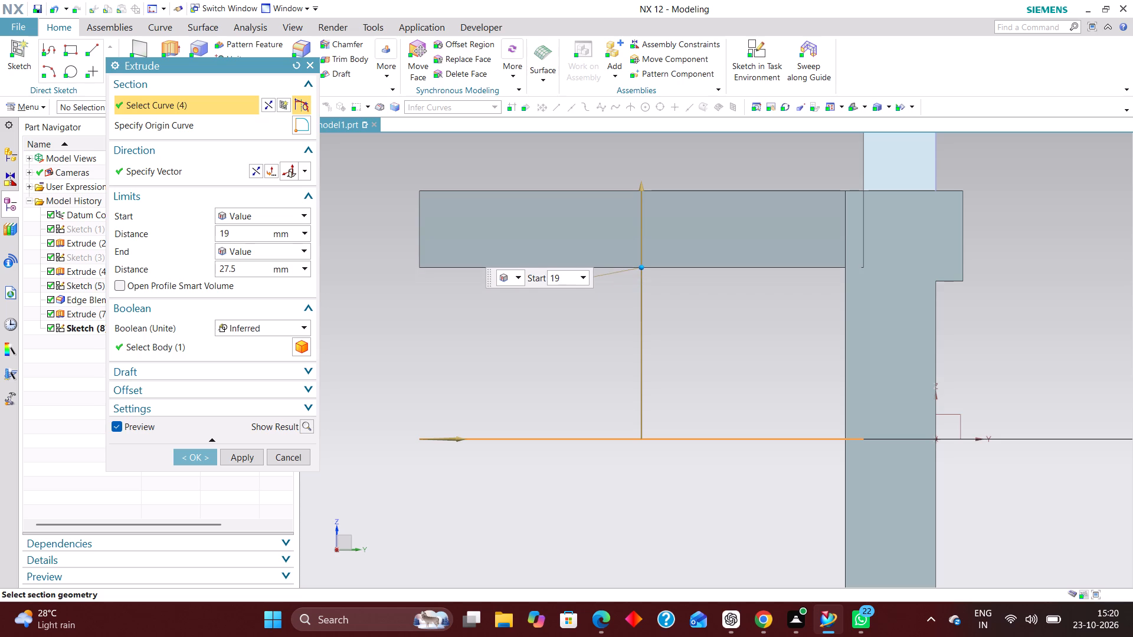
pyautogui.moveTo(700, 268); pyautogui.dragTo(702, 266)
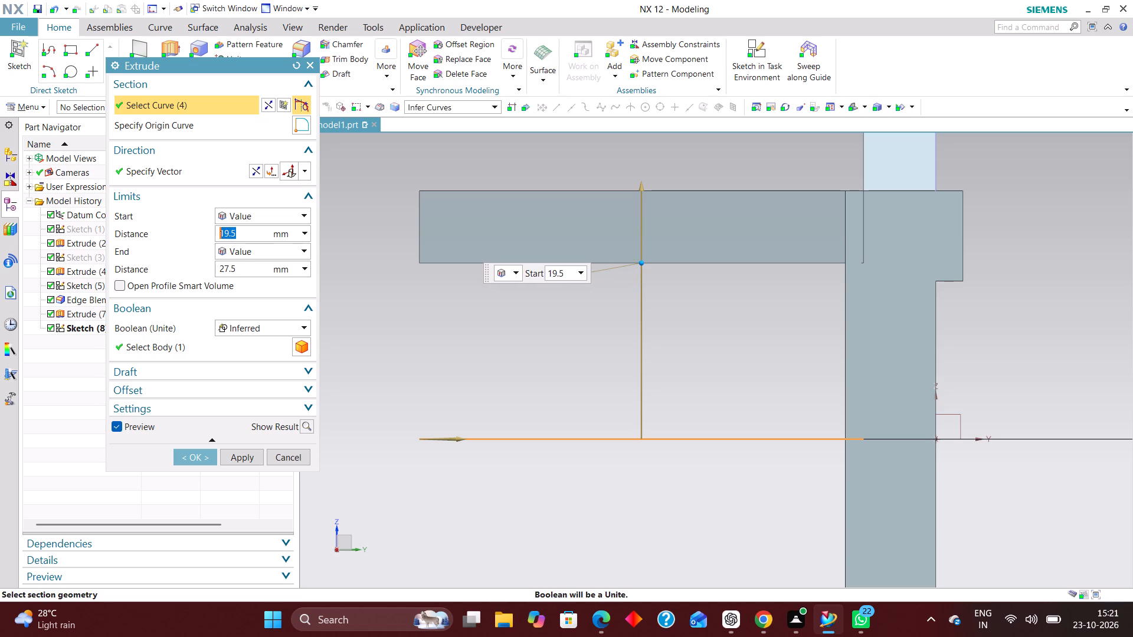
pyautogui.click(204, 460)
# Examine the junction where the new horizontal arm meets the plate and the upright arm.
pyautogui.scroll(-2, 669, 413)
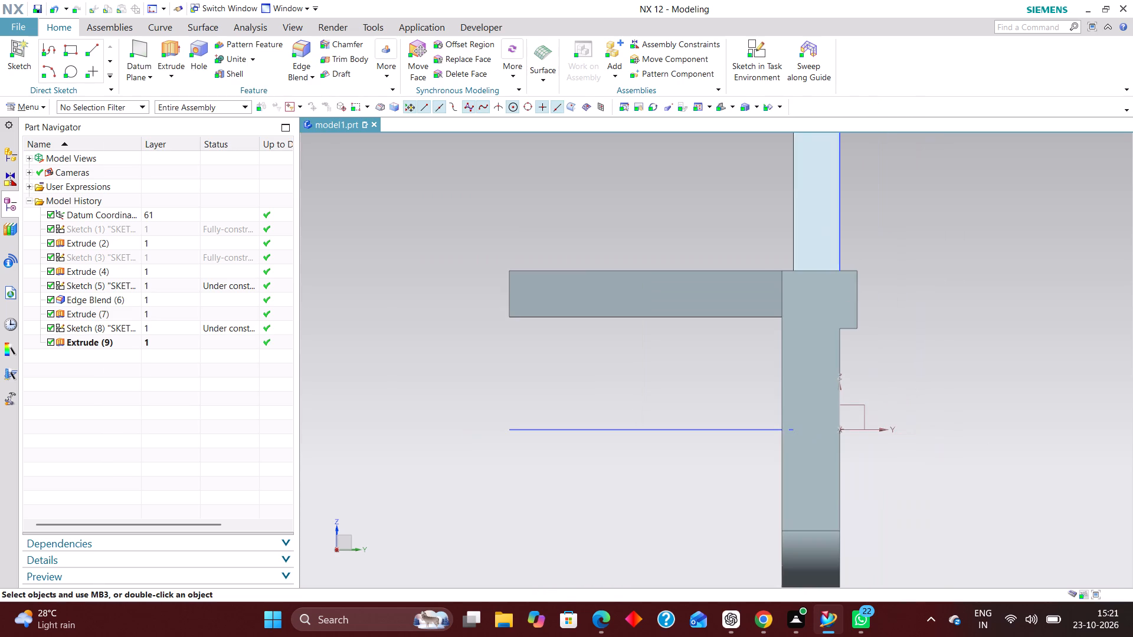
pyautogui.moveTo(672, 410); pyautogui.dragTo(702, 432, button='middle')
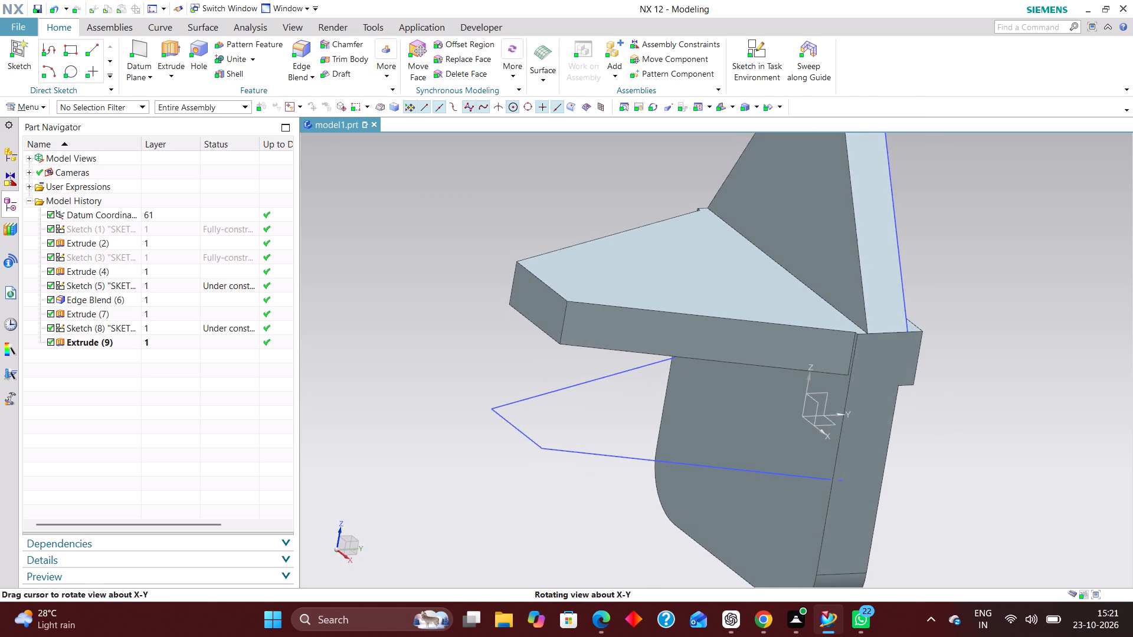
pyautogui.moveTo(702, 432); pyautogui.dragTo(710, 432, button='middle')
pyautogui.scroll(5, 870, 339)
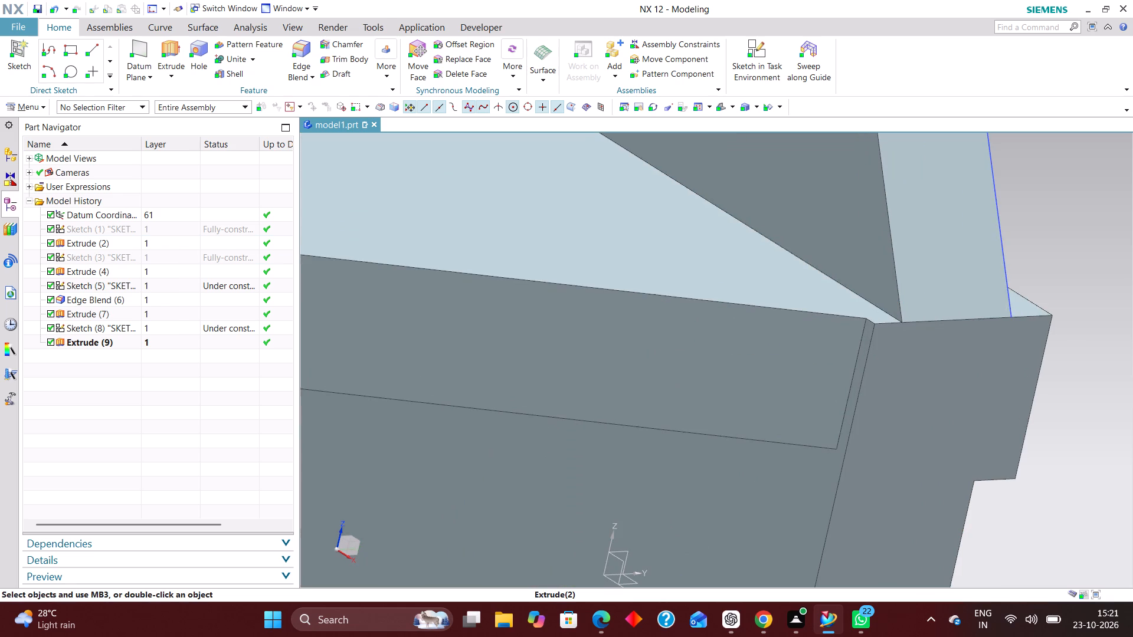
pyautogui.scroll(2, 853, 337)
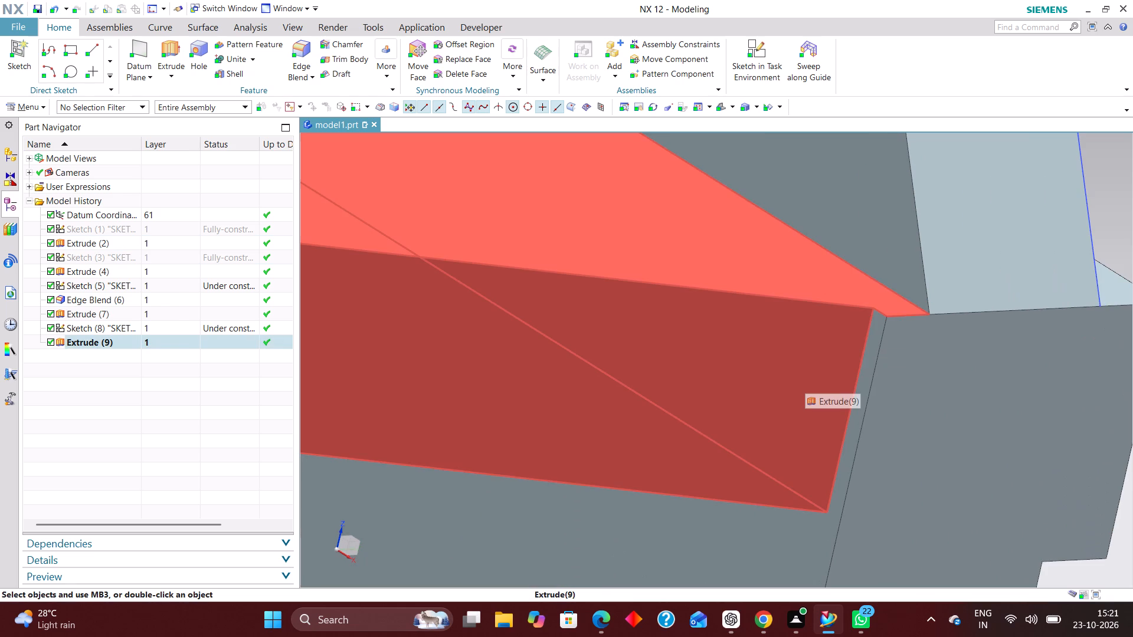
pyautogui.scroll(-1, 863, 386)
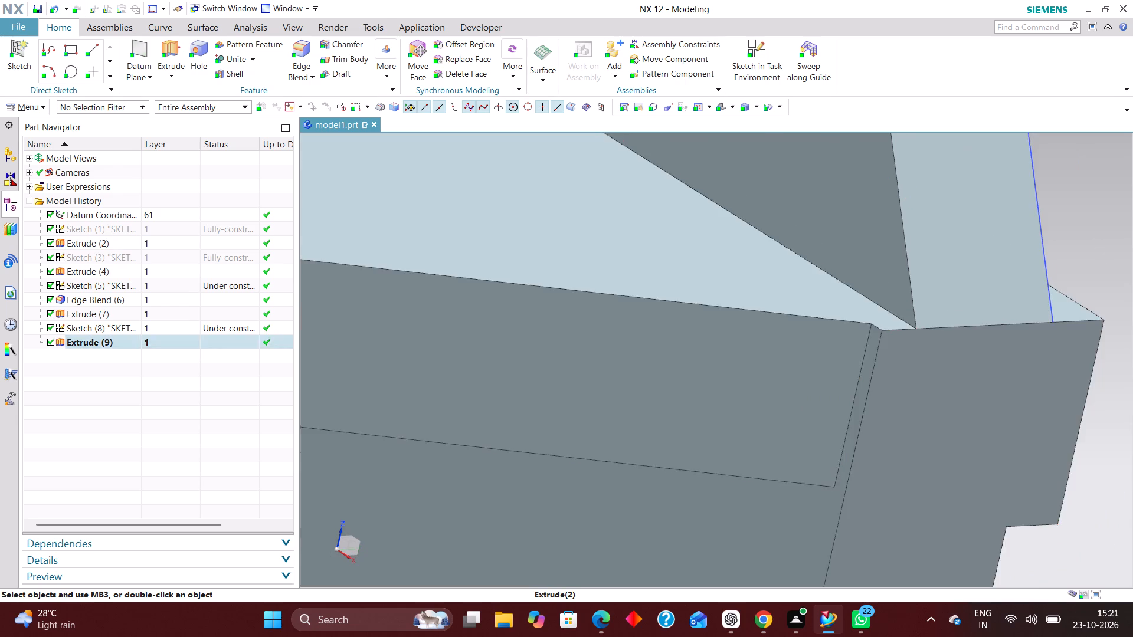
pyautogui.scroll(6, 831, 442)
pyautogui.scroll(-7, 850, 405)
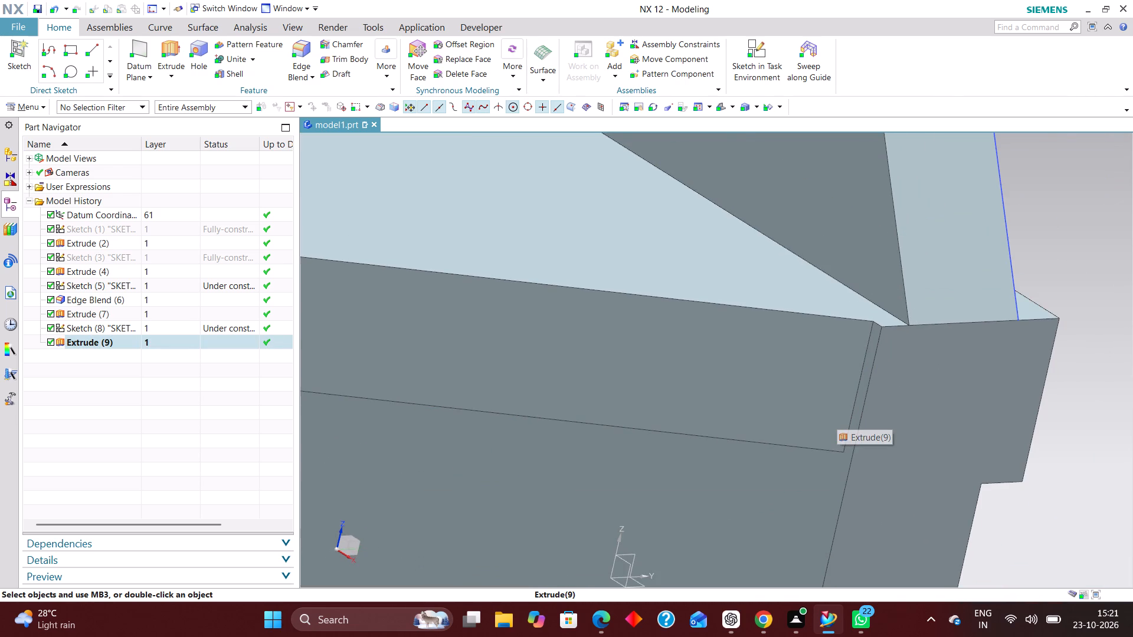
pyautogui.moveTo(941, 378); pyautogui.dragTo(938, 375, button='middle')
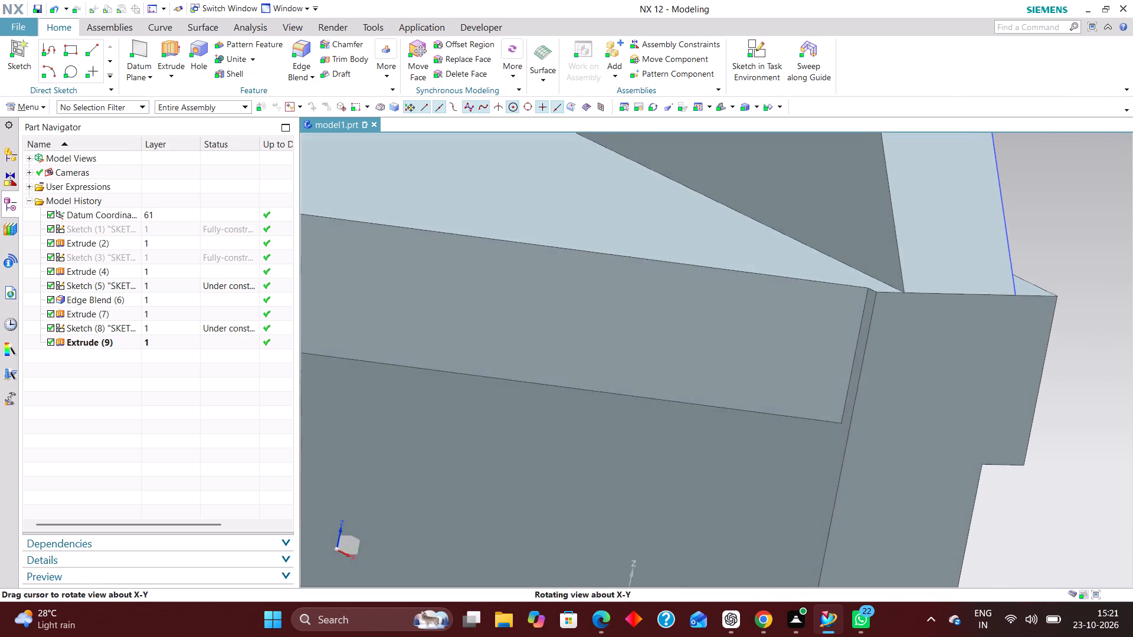
pyautogui.moveTo(938, 375); pyautogui.dragTo(947, 390, button='middle')
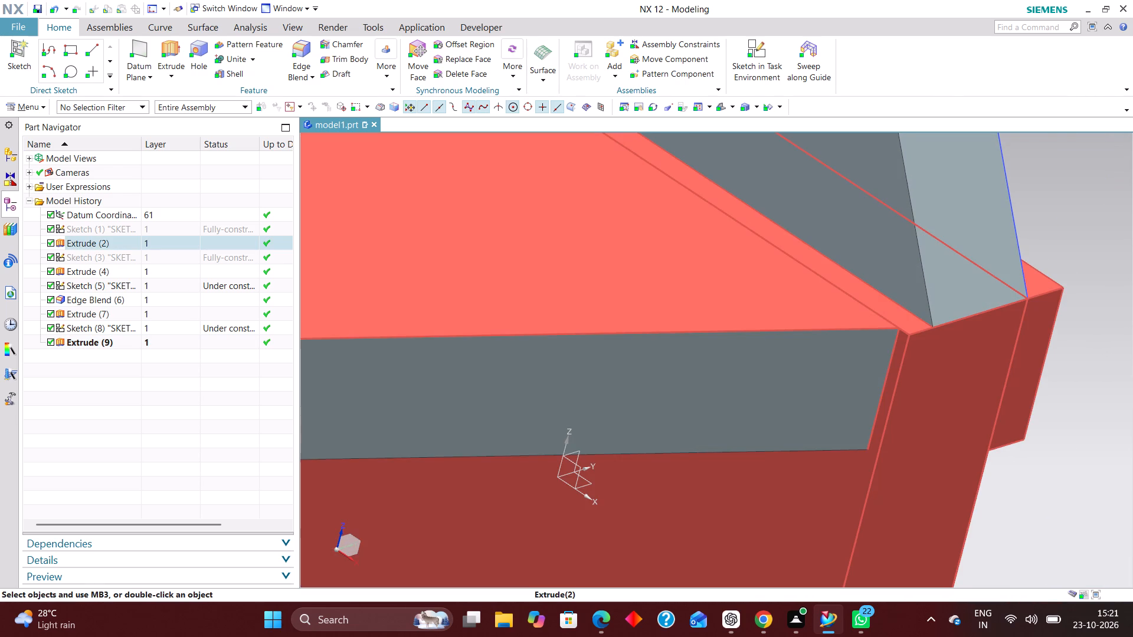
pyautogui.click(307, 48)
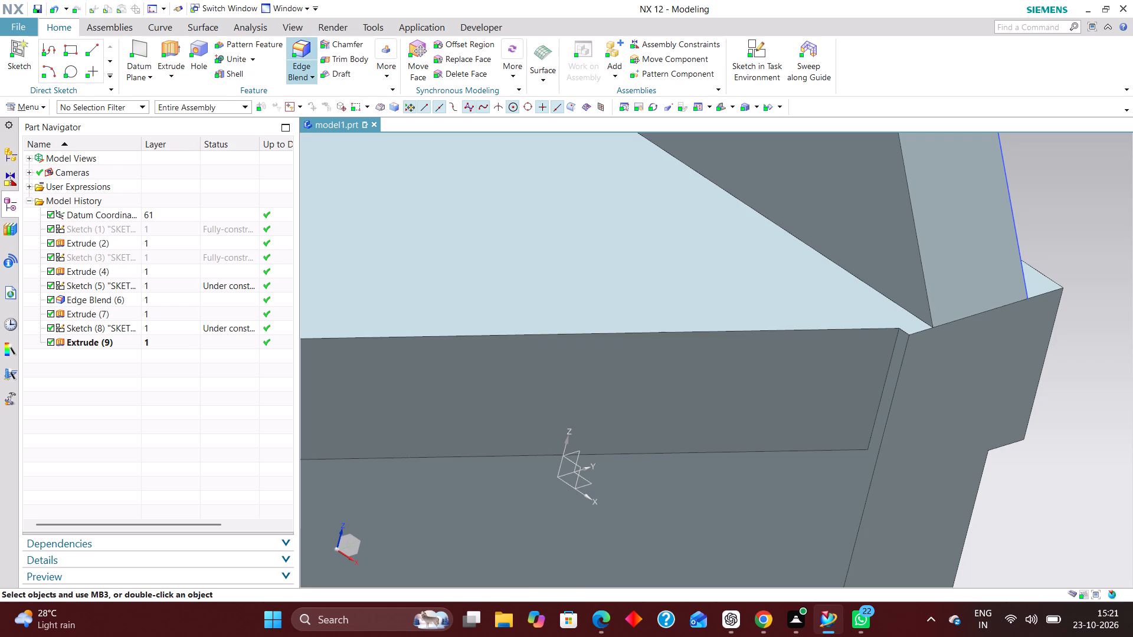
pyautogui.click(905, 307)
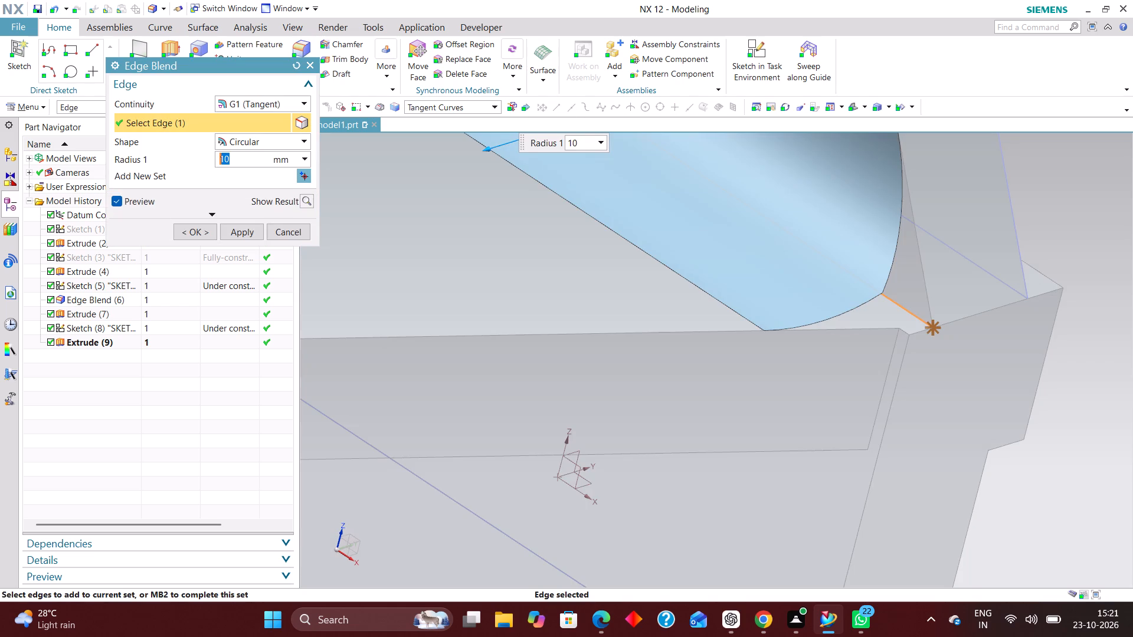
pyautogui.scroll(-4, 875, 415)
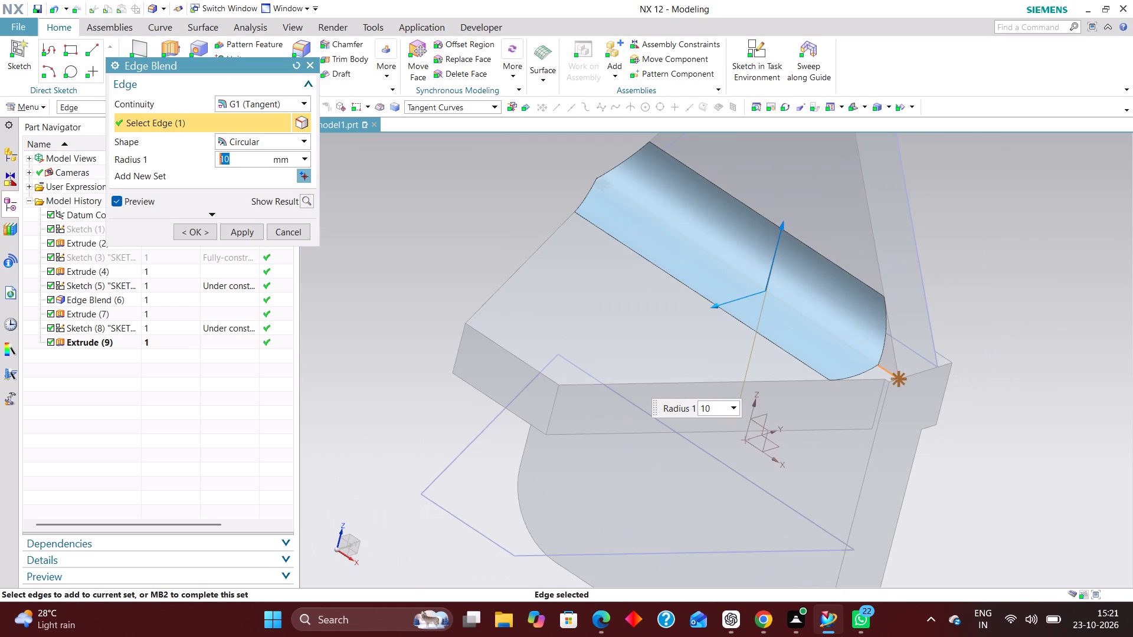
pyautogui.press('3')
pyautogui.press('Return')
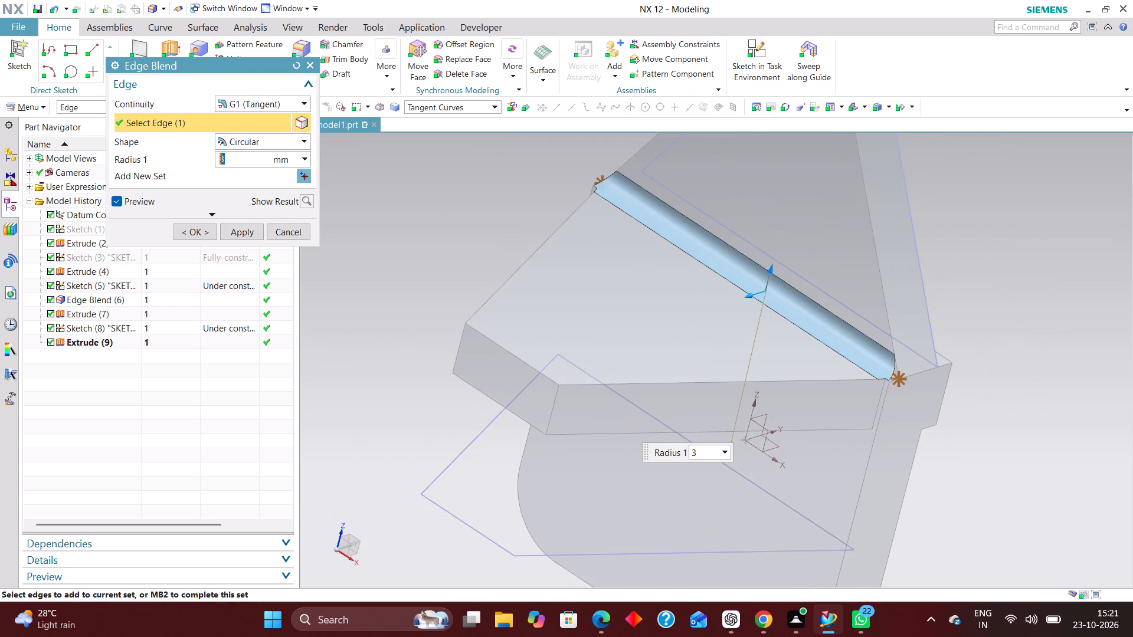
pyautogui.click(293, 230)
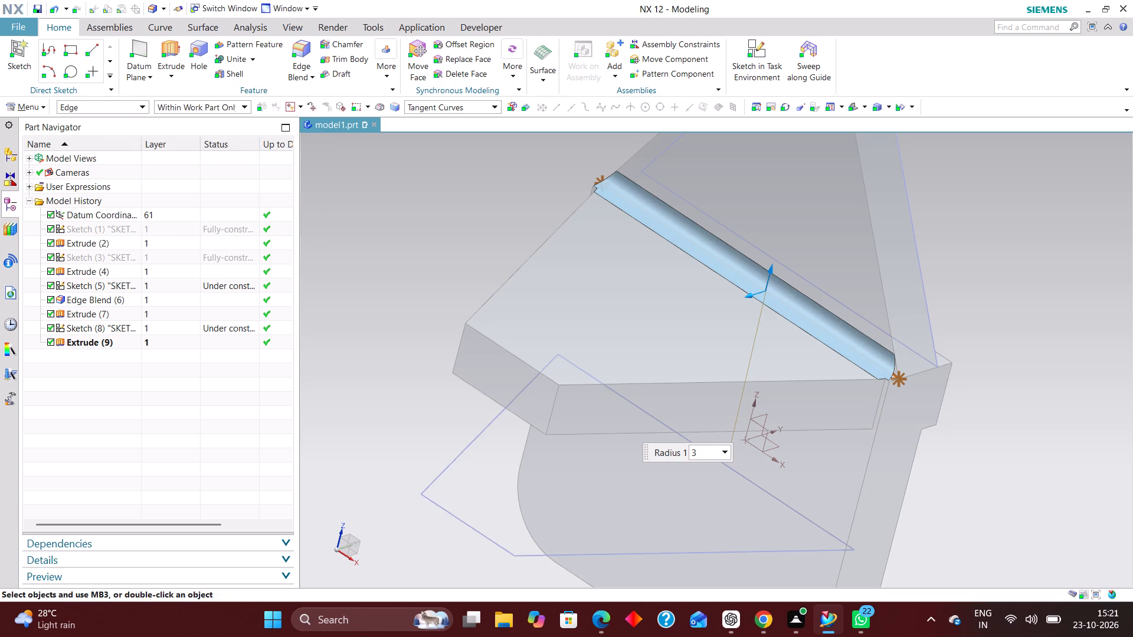
# Edit the horizontal arm's trapezoid sketch so its long line lies 10 mm from the X axis, and finish the sketch.
pyautogui.click(157, 327)
pyautogui.rightClick(158, 326)
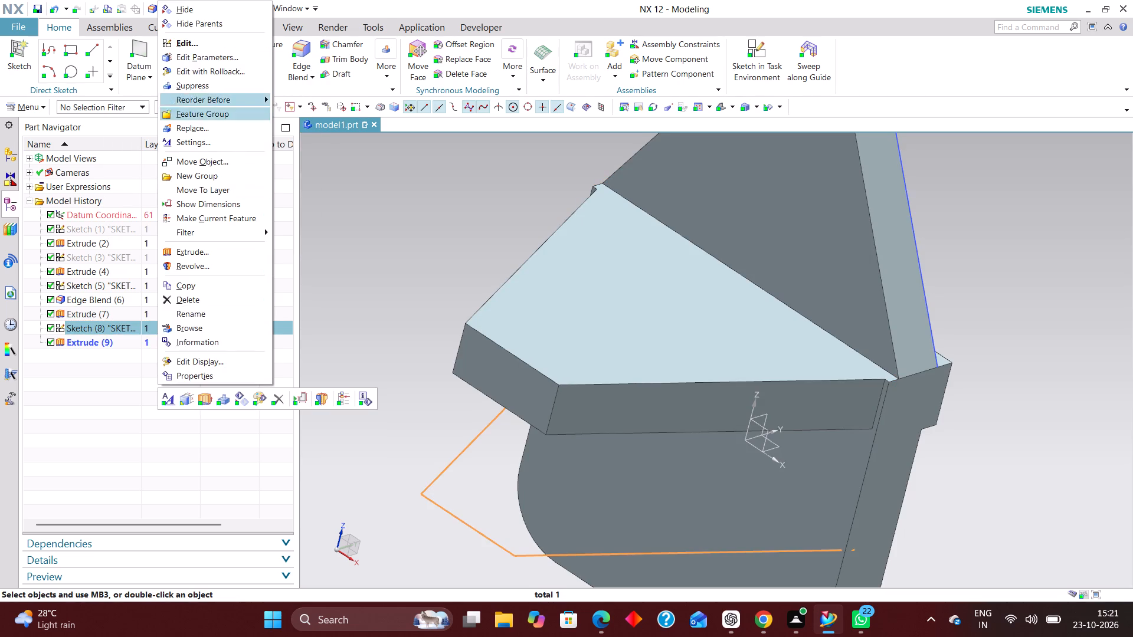
pyautogui.click(235, 69)
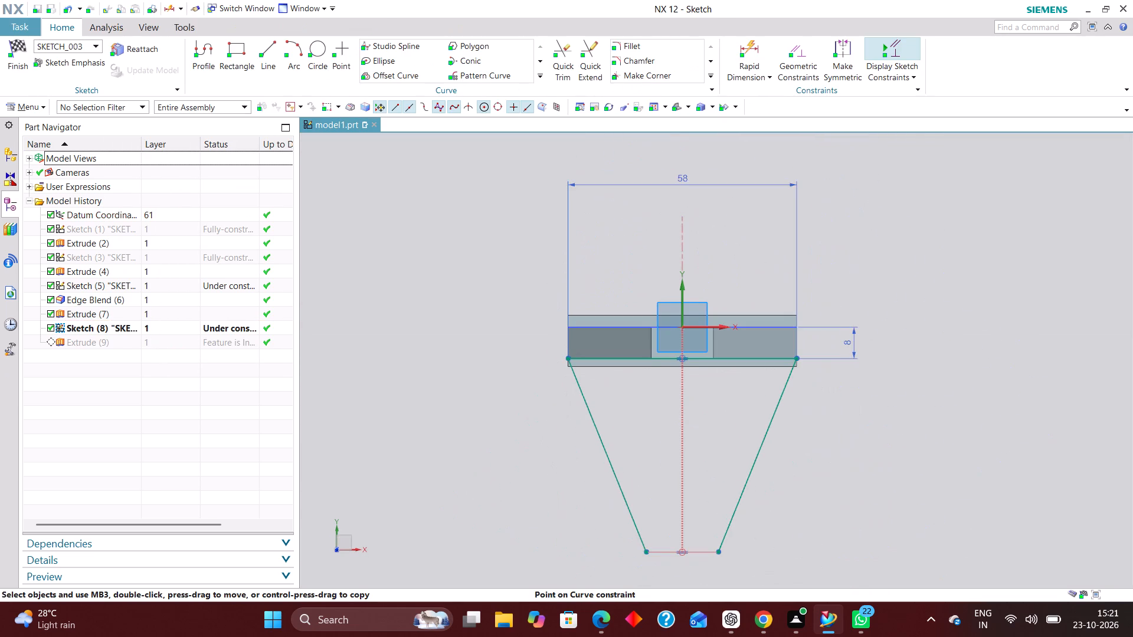
pyautogui.scroll(4, 679, 385)
pyautogui.doubleClick(1096, 279)
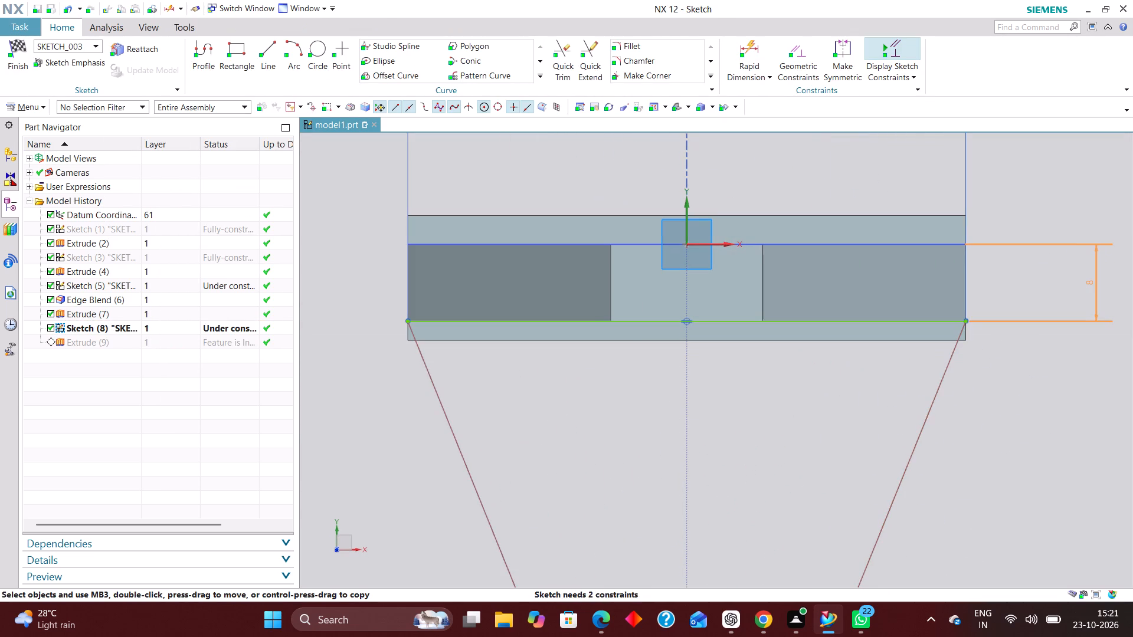
pyautogui.write('10')
pyautogui.press('Return')
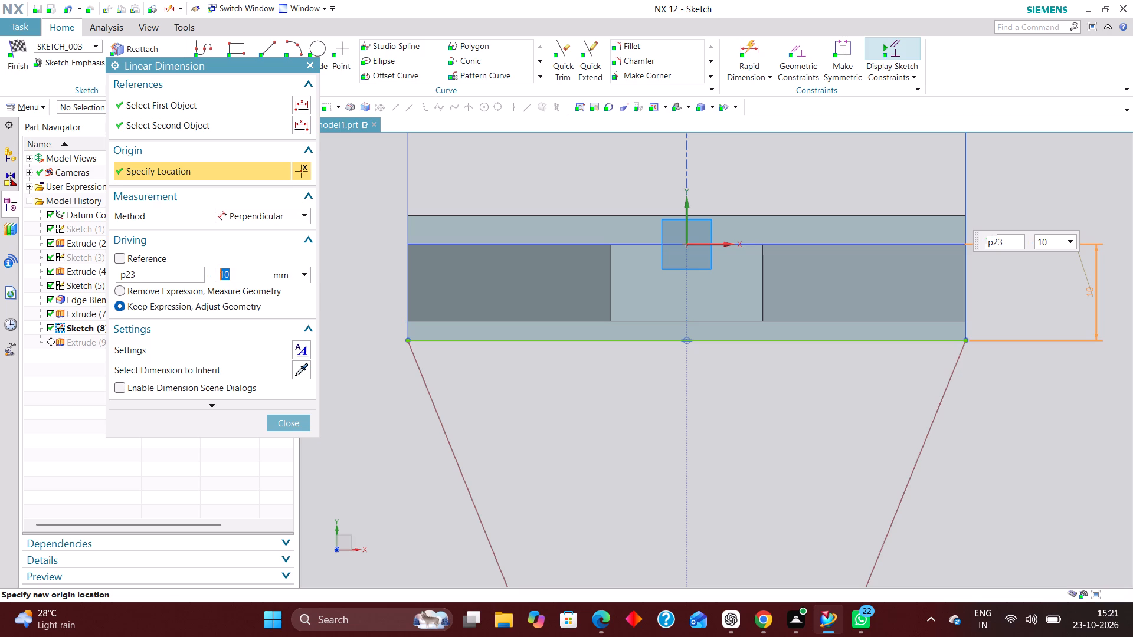
pyautogui.click(293, 422)
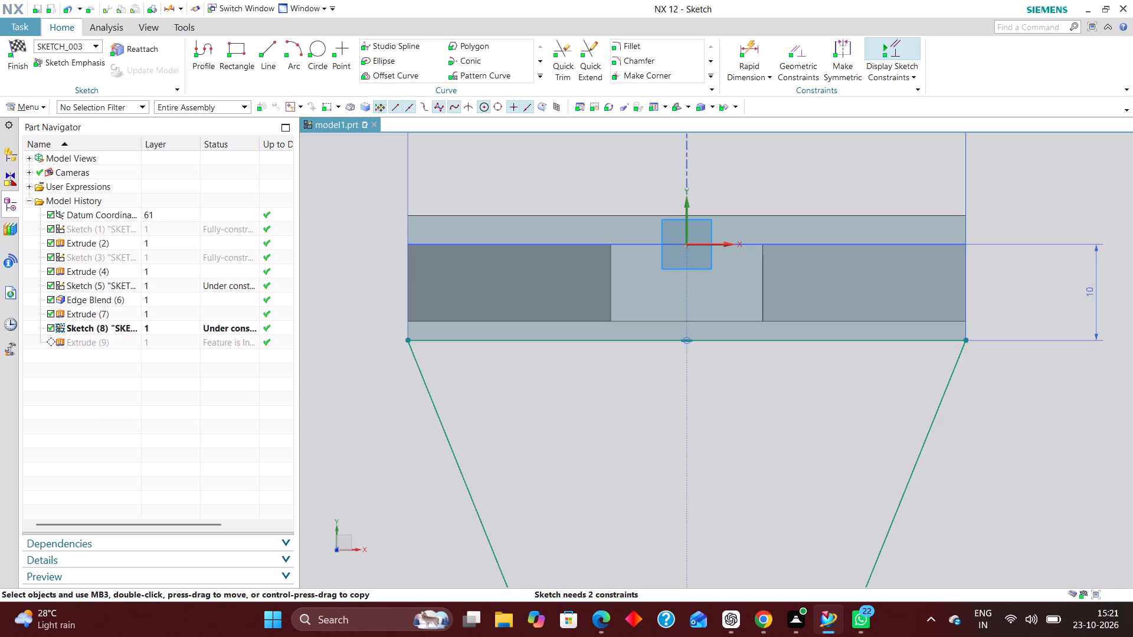
pyautogui.click(20, 45)
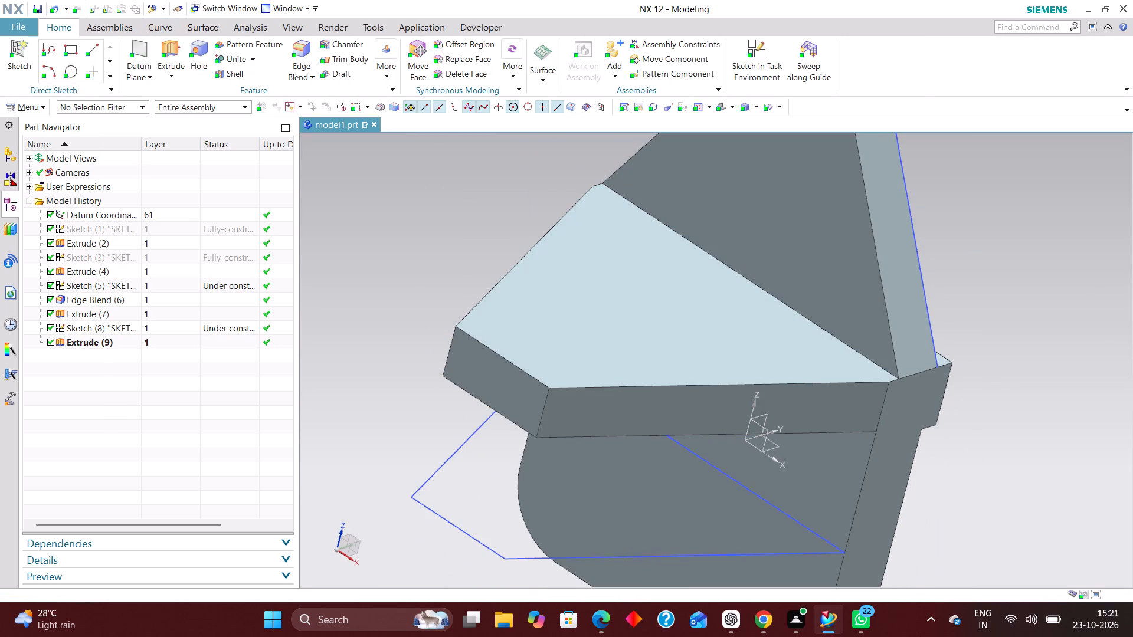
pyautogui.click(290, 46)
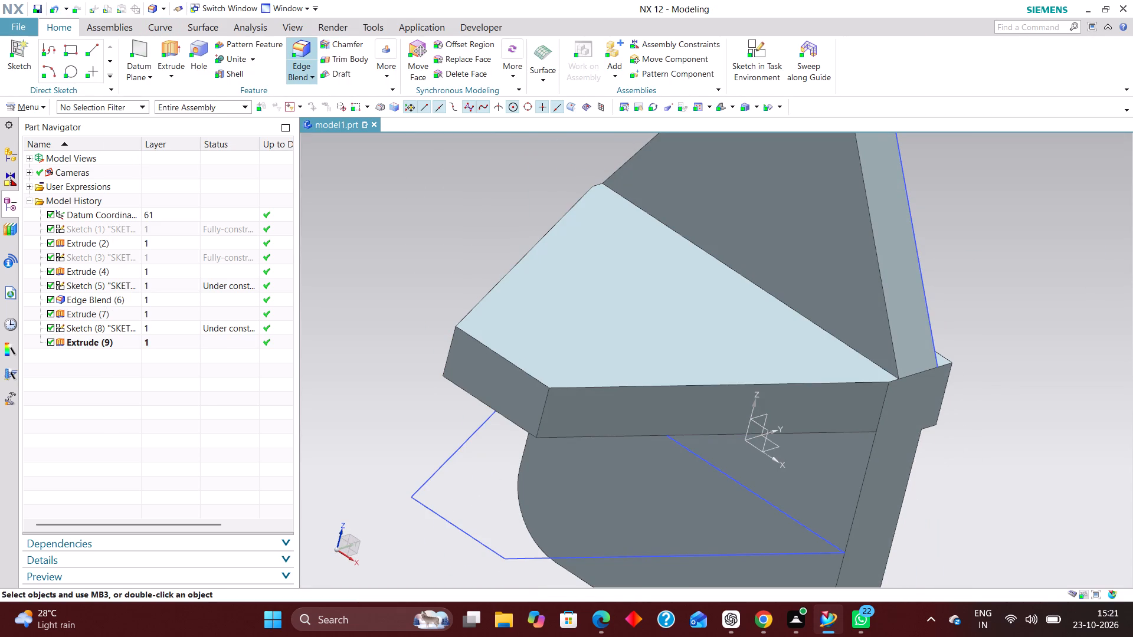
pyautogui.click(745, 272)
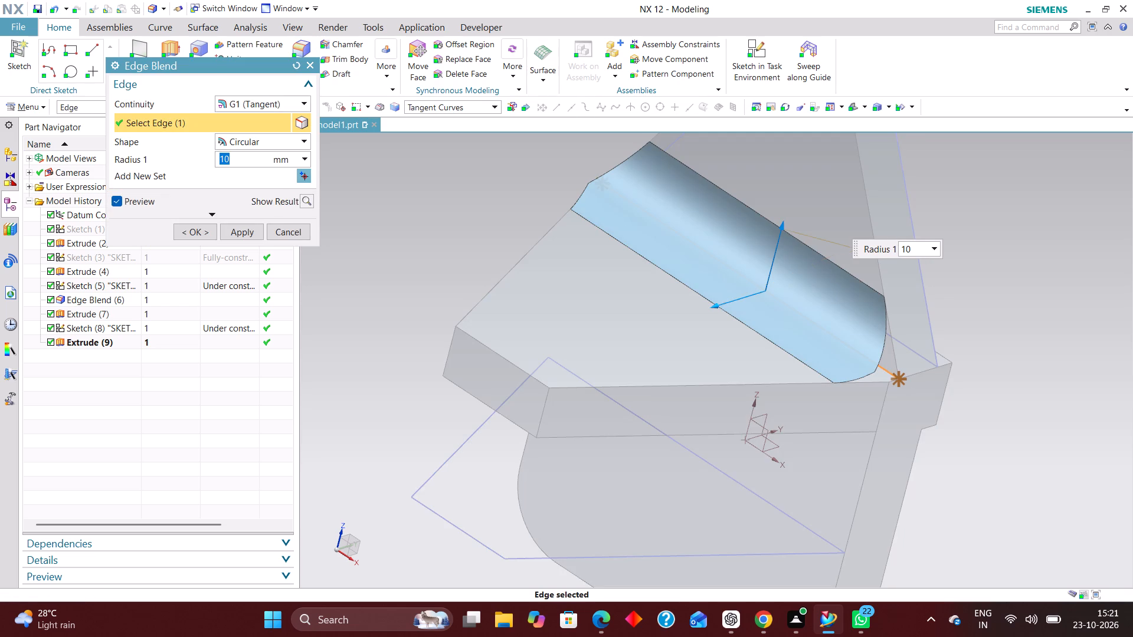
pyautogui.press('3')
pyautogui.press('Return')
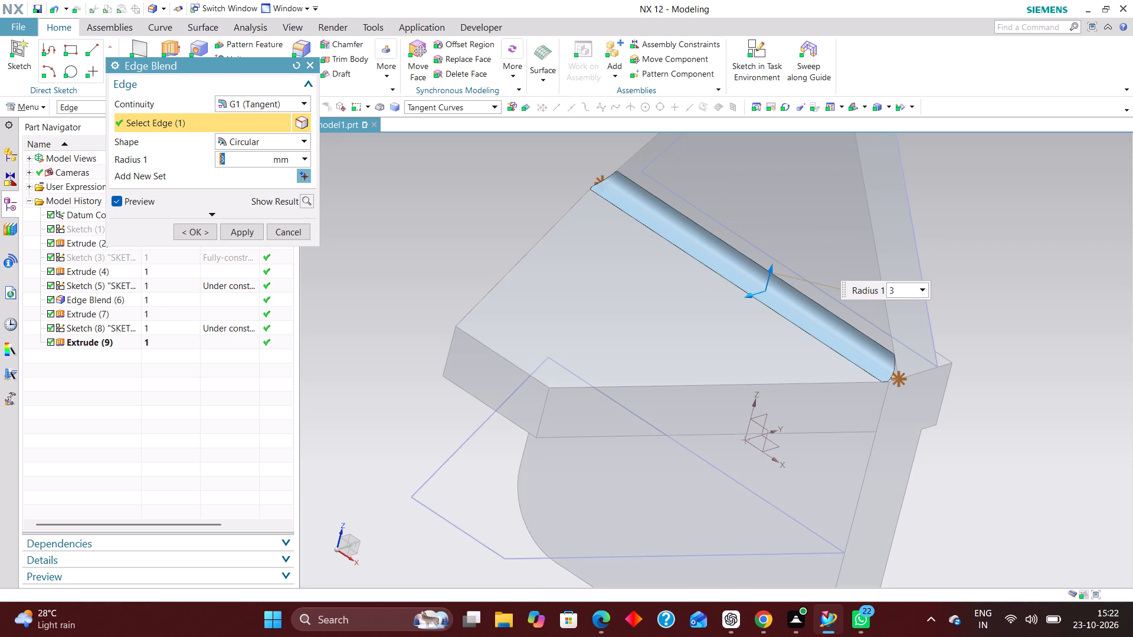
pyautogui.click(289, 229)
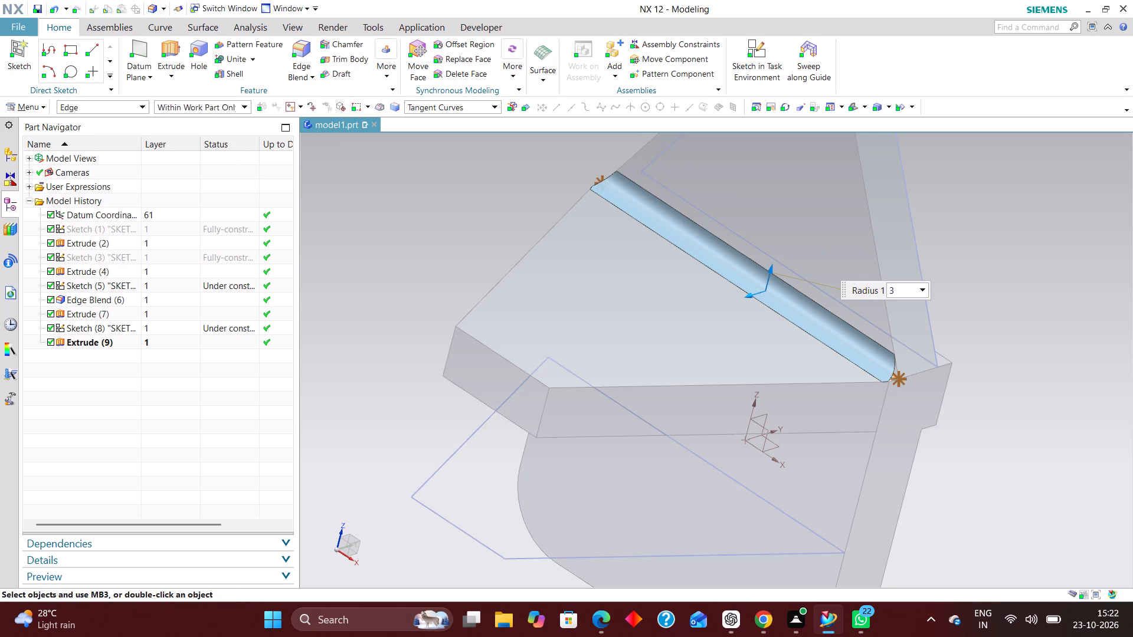
# Start a new sketch on the XZ plane of the datum coordinate system.
pyautogui.scroll(4, 896, 370)
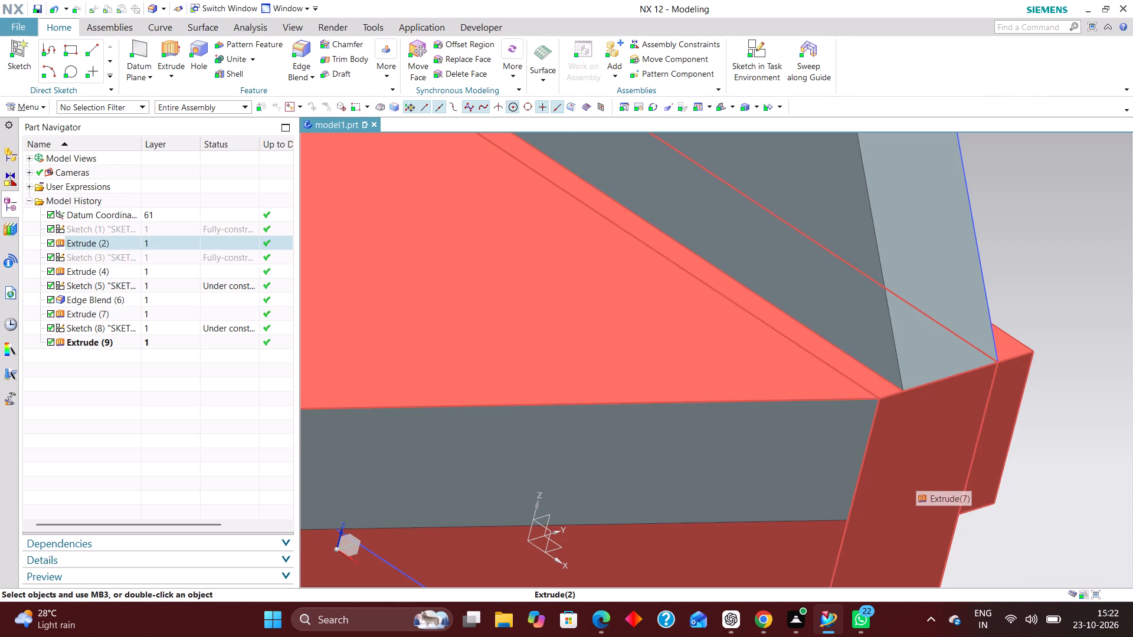
pyautogui.scroll(3, 872, 421)
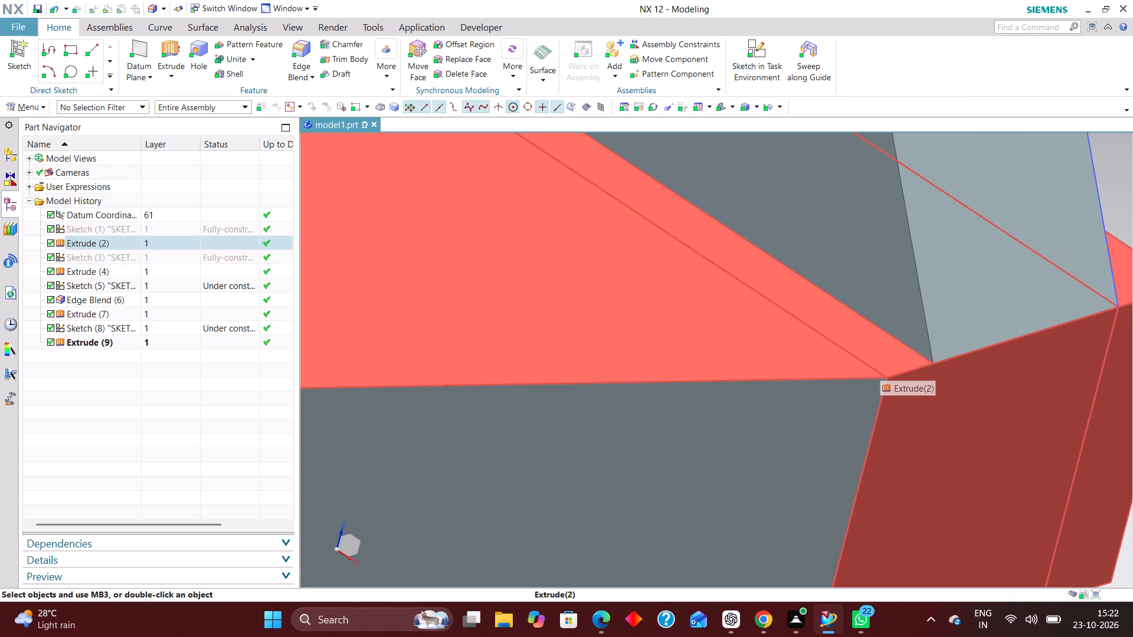
pyautogui.scroll(-4, 880, 365)
pyautogui.scroll(-4, 873, 416)
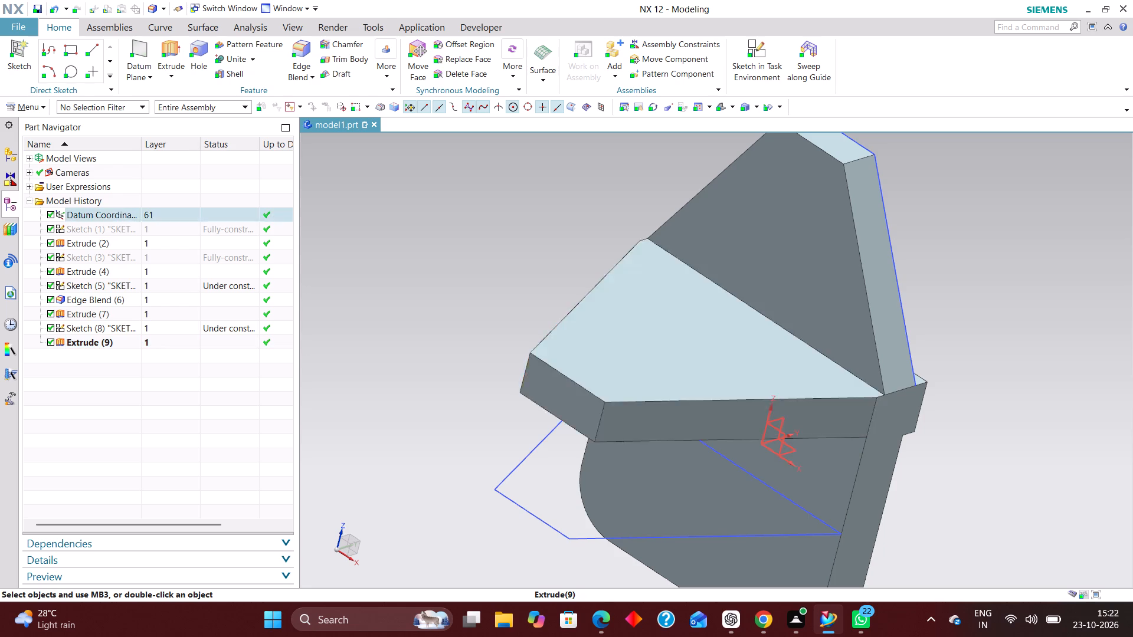
pyautogui.scroll(-2, 799, 464)
pyautogui.moveTo(935, 415); pyautogui.dragTo(909, 414, button='middle')
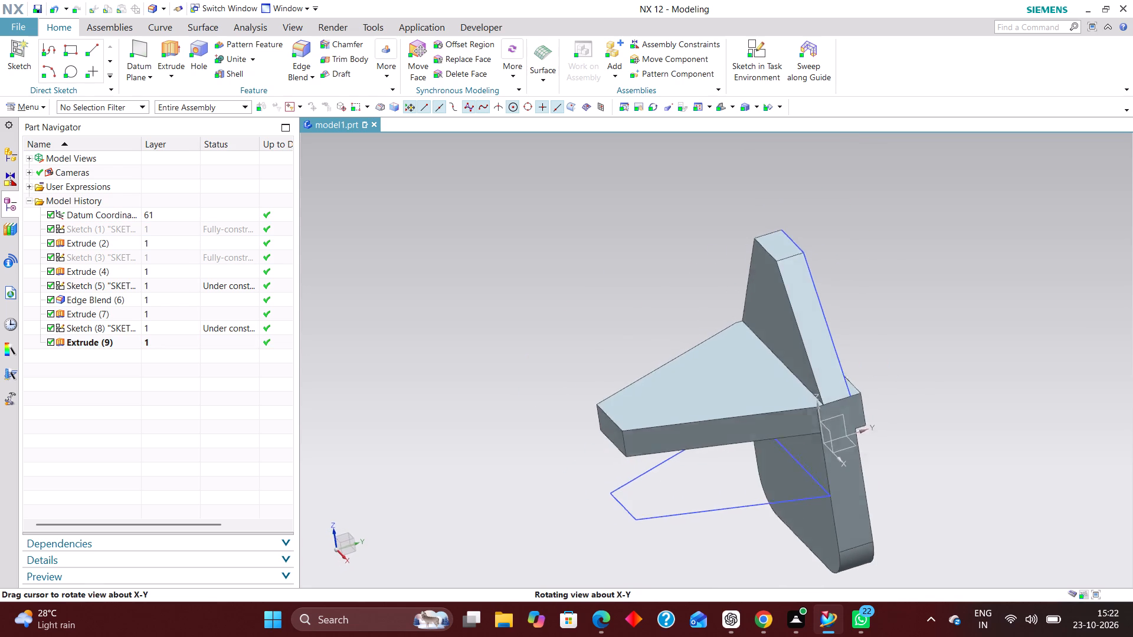
pyautogui.moveTo(909, 414); pyautogui.dragTo(911, 412, button='middle')
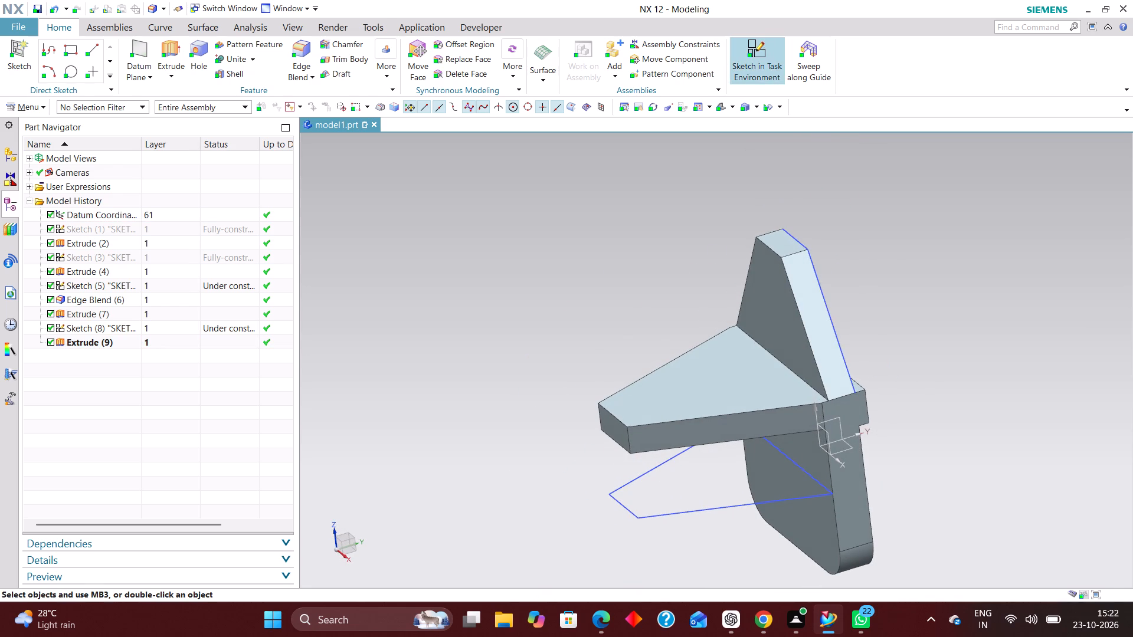
pyautogui.click(762, 42)
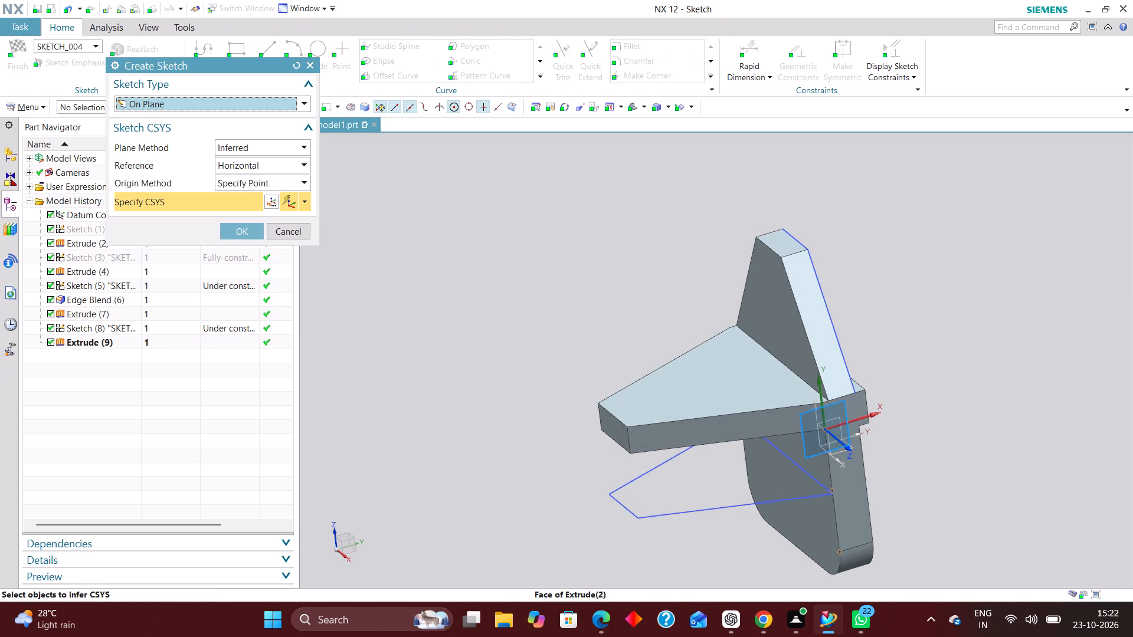
pyautogui.click(828, 437)
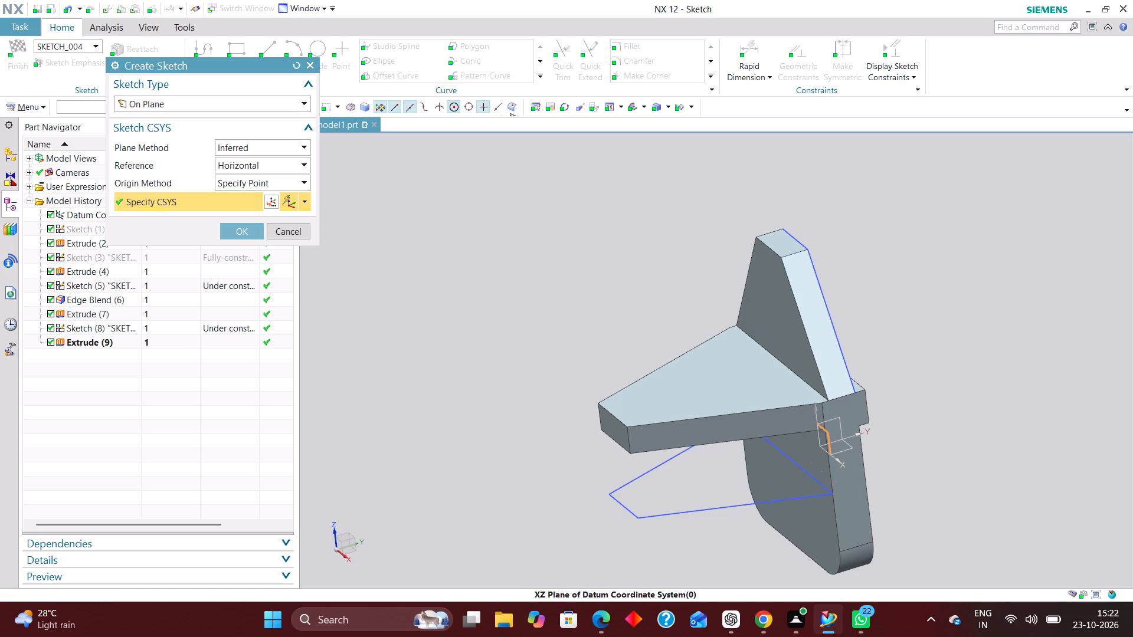
pyautogui.click(237, 230)
pyautogui.scroll(-1, 670, 513)
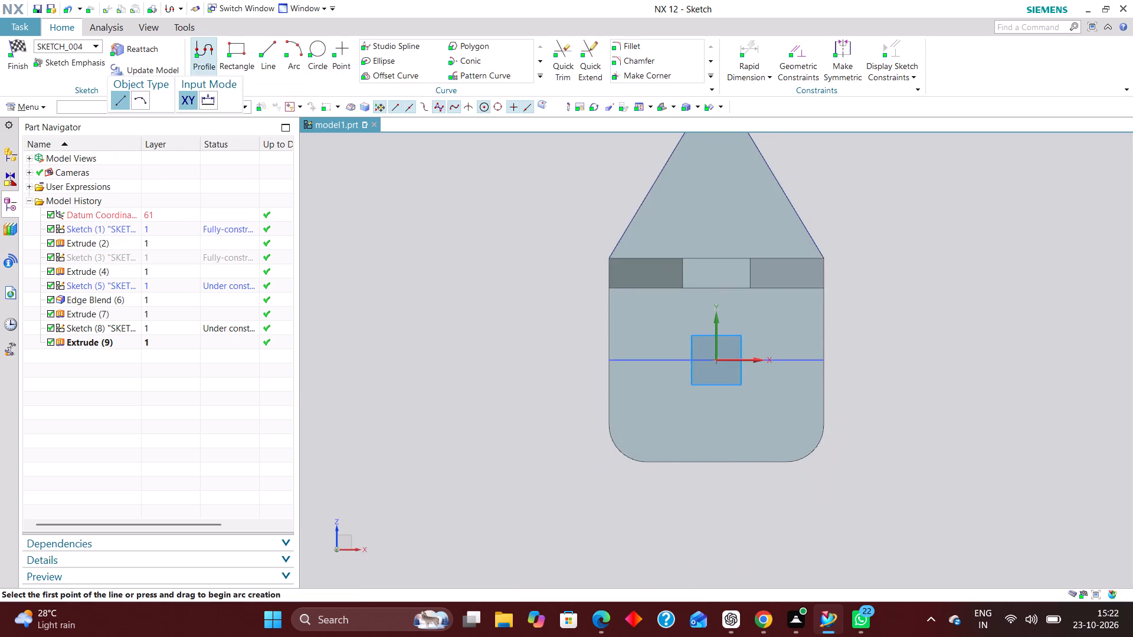
pyautogui.scroll(-2, 670, 513)
pyautogui.scroll(-2, 721, 390)
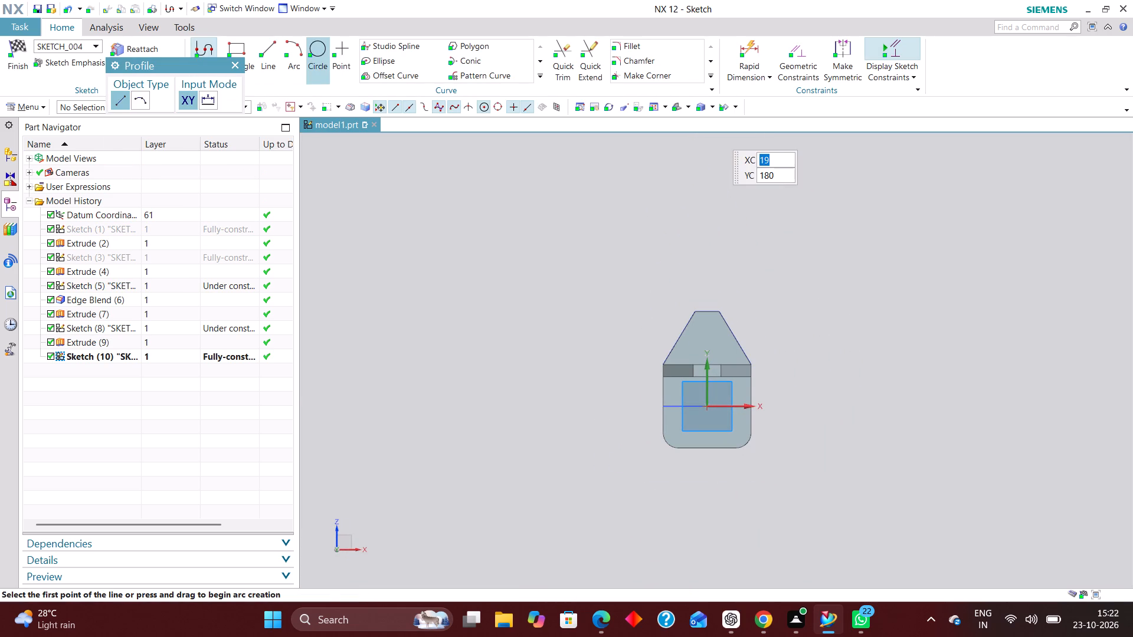
# Sketch a circle overlapping the upright arm's tip, centred about 49 mm above the horizontal arm's top face.
pyautogui.click(320, 45)
pyautogui.scroll(4, 725, 359)
pyautogui.click(687, 225)
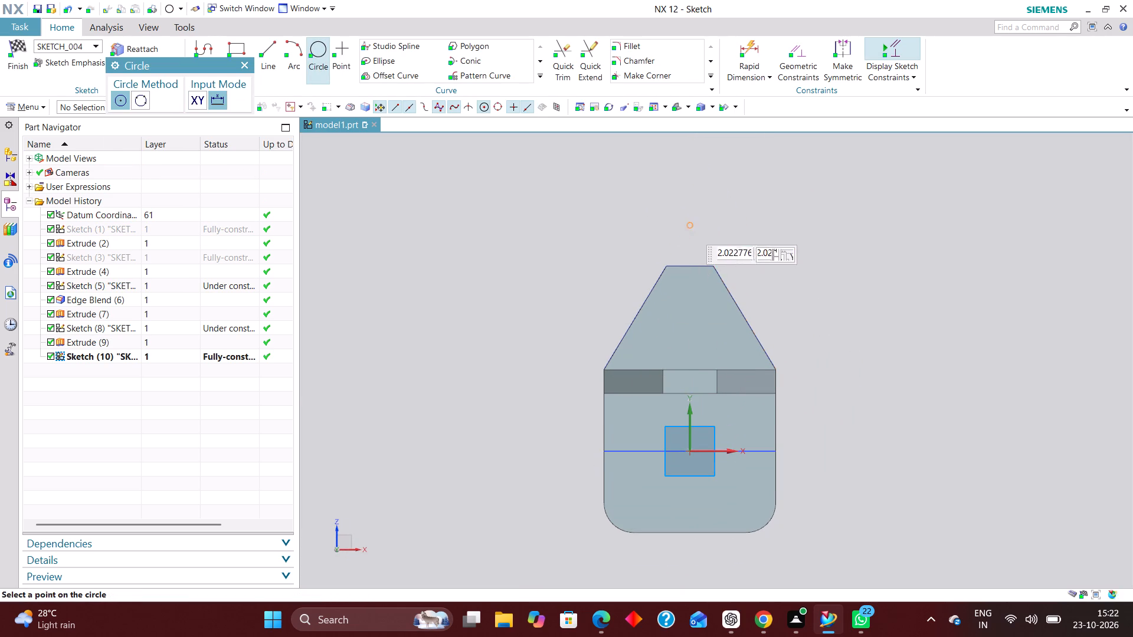
pyautogui.click(728, 264)
# Constrain the circle's centre to the sketch's Y axis with a Point on Curve constraint.
pyautogui.click(797, 50)
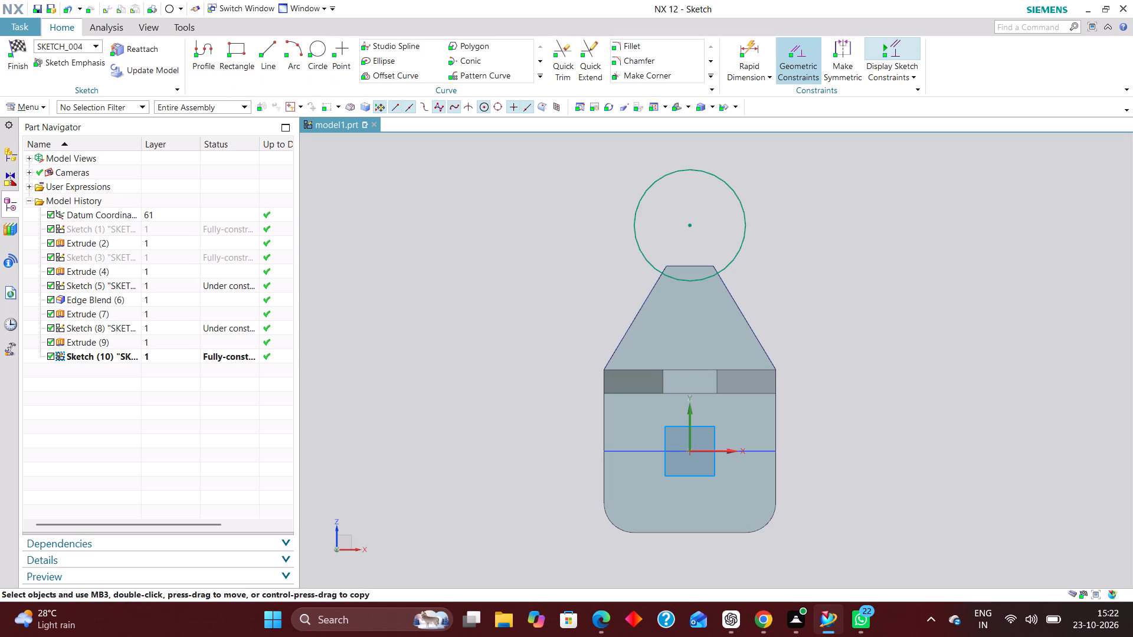
pyautogui.click(690, 225)
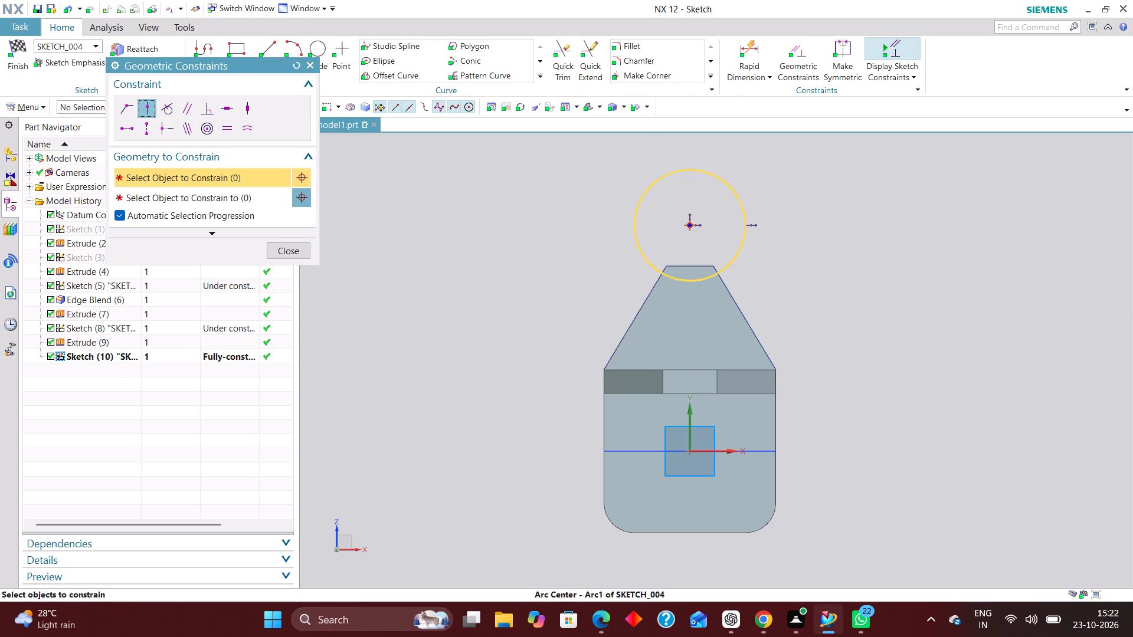
pyautogui.click(690, 424)
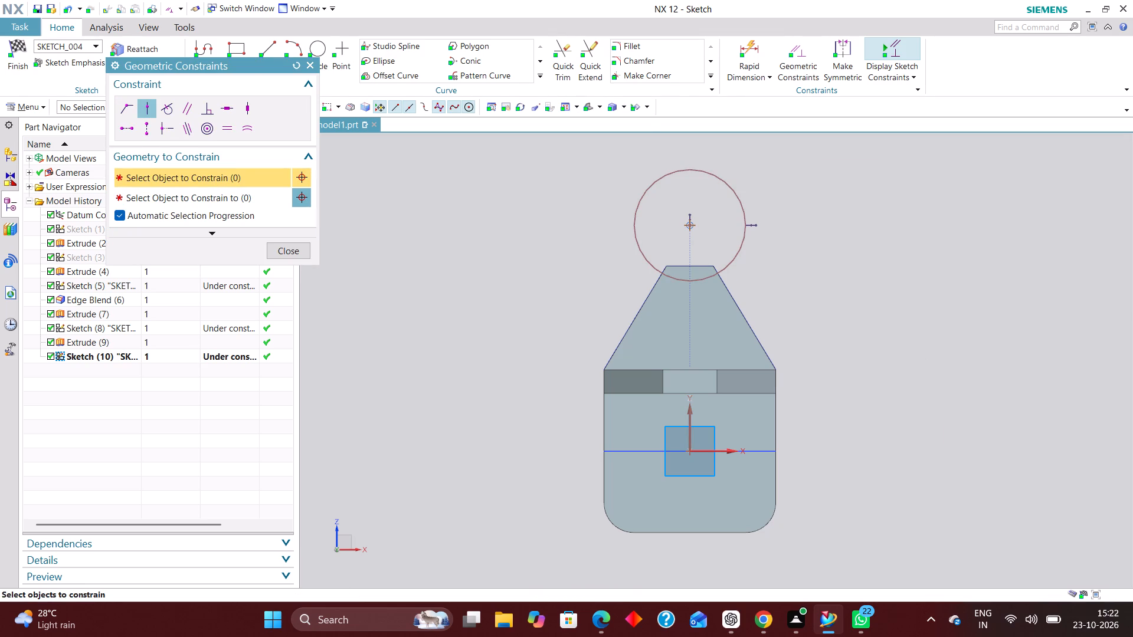
# Dimension the circle's centre 17+35 mm above the horizontal arm's top edge.
pyautogui.click(756, 49)
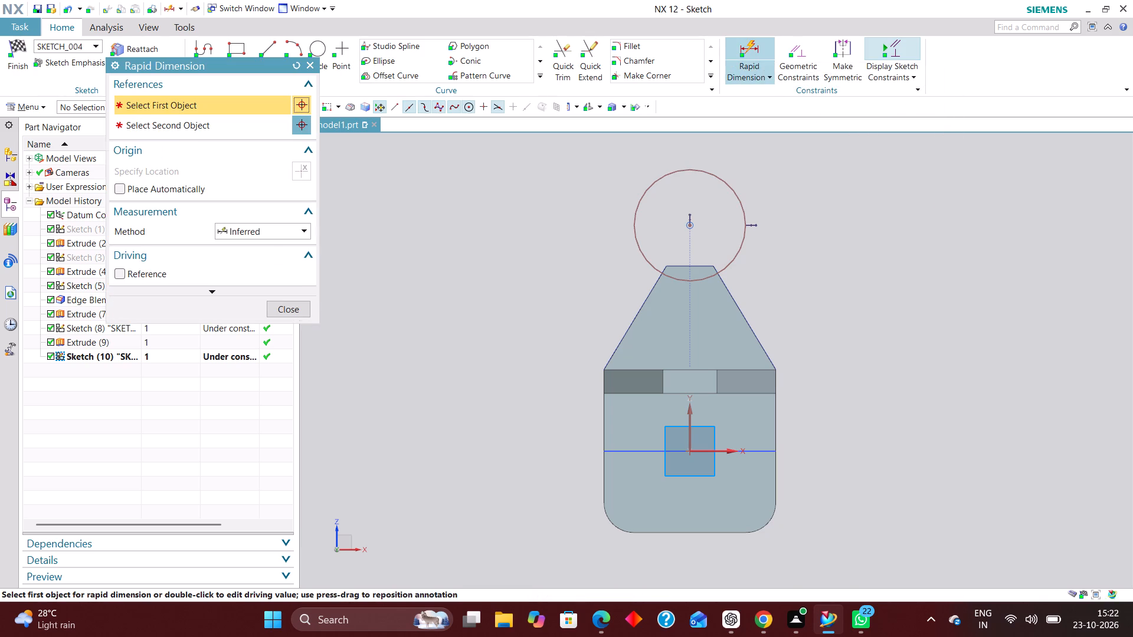
pyautogui.scroll(1, 909, 372)
pyautogui.moveTo(909, 372); pyautogui.dragTo(883, 381, button='middle')
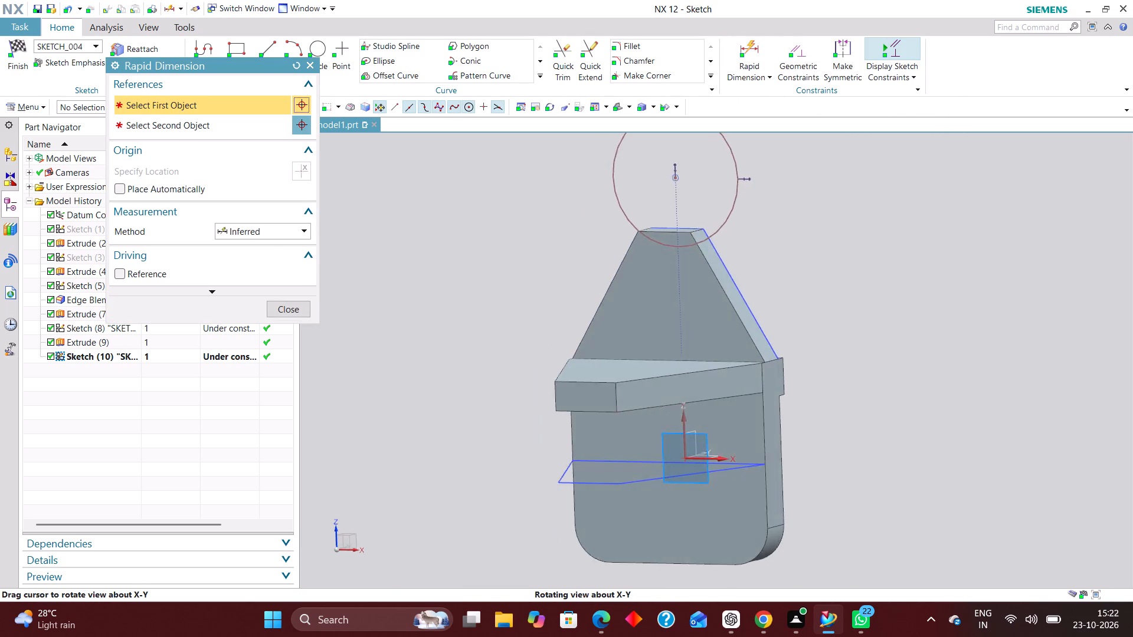
pyautogui.moveTo(883, 381); pyautogui.dragTo(825, 391, button='middle')
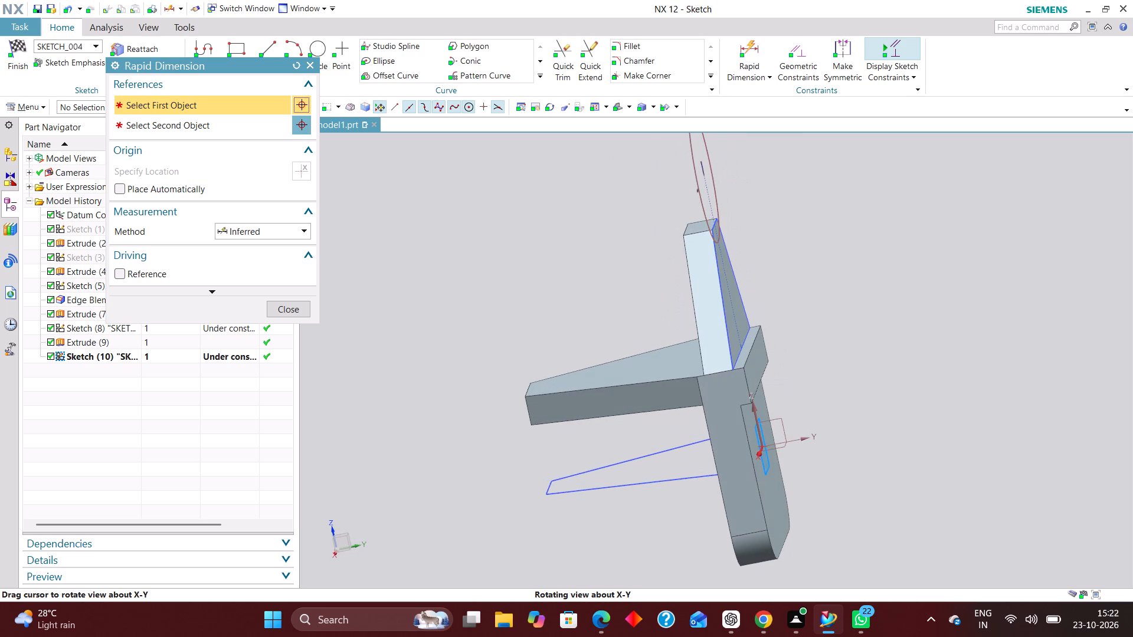
pyautogui.moveTo(825, 391); pyautogui.dragTo(889, 388, button='middle')
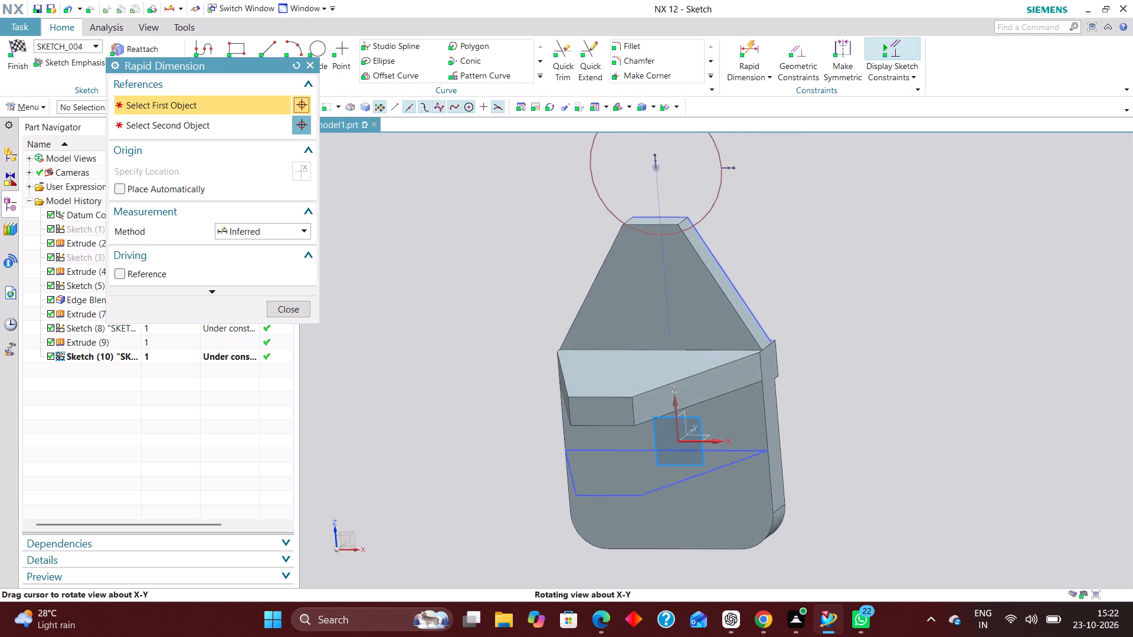
pyautogui.moveTo(889, 388); pyautogui.dragTo(897, 387, button='middle')
pyautogui.moveTo(916, 353); pyautogui.dragTo(841, 365, button='right')
pyautogui.scroll(2, 659, 372)
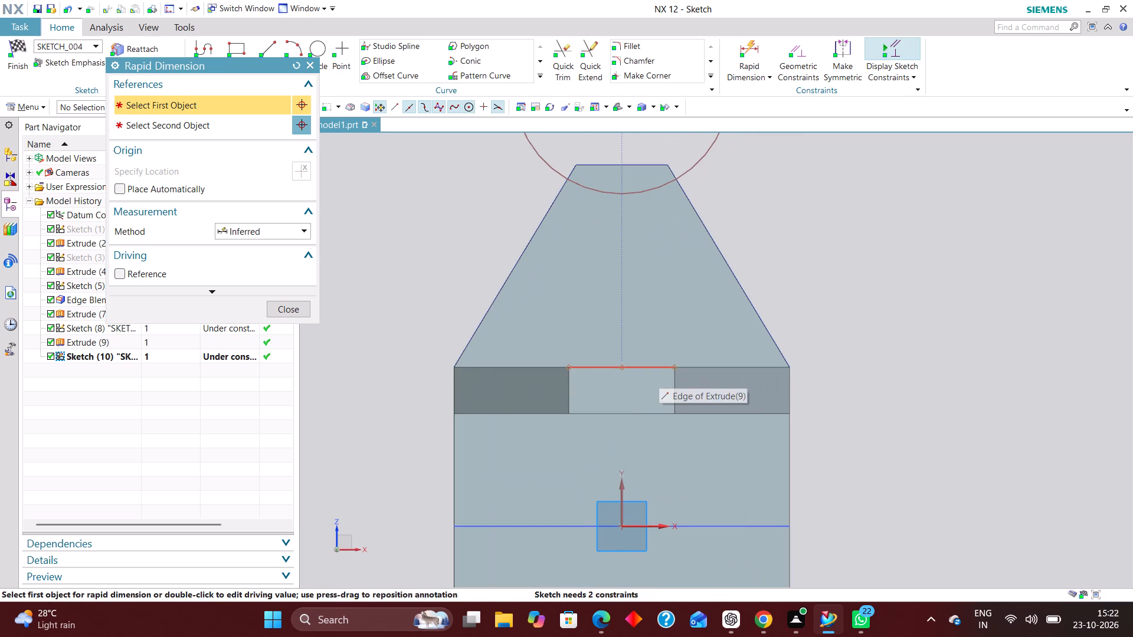
pyautogui.click(643, 367)
pyautogui.scroll(-3, 646, 304)
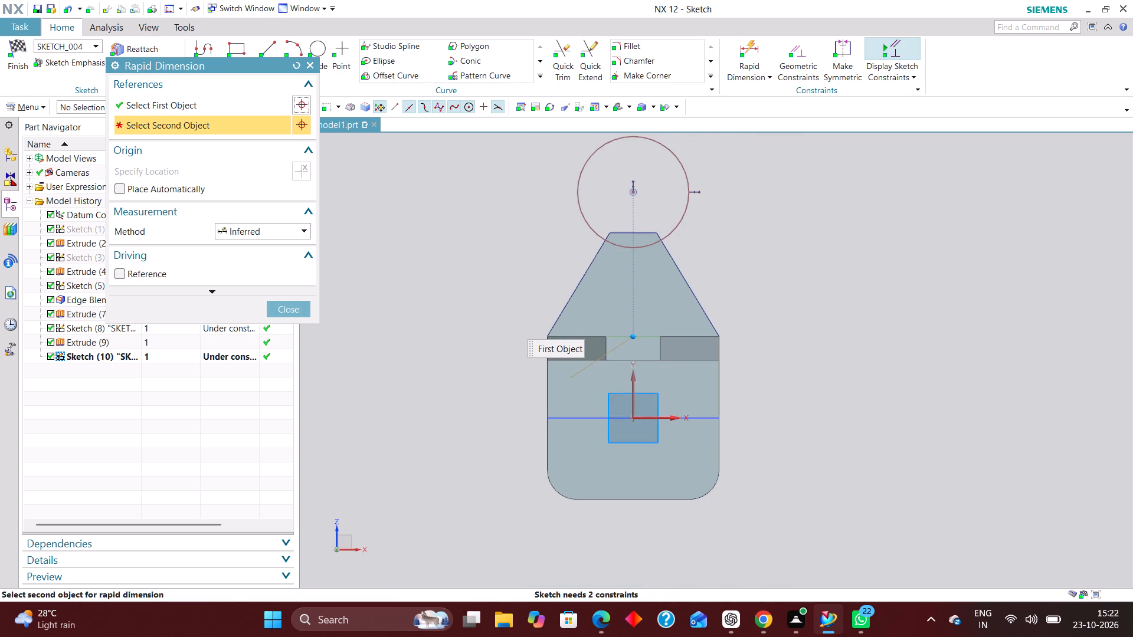
pyautogui.click(630, 195)
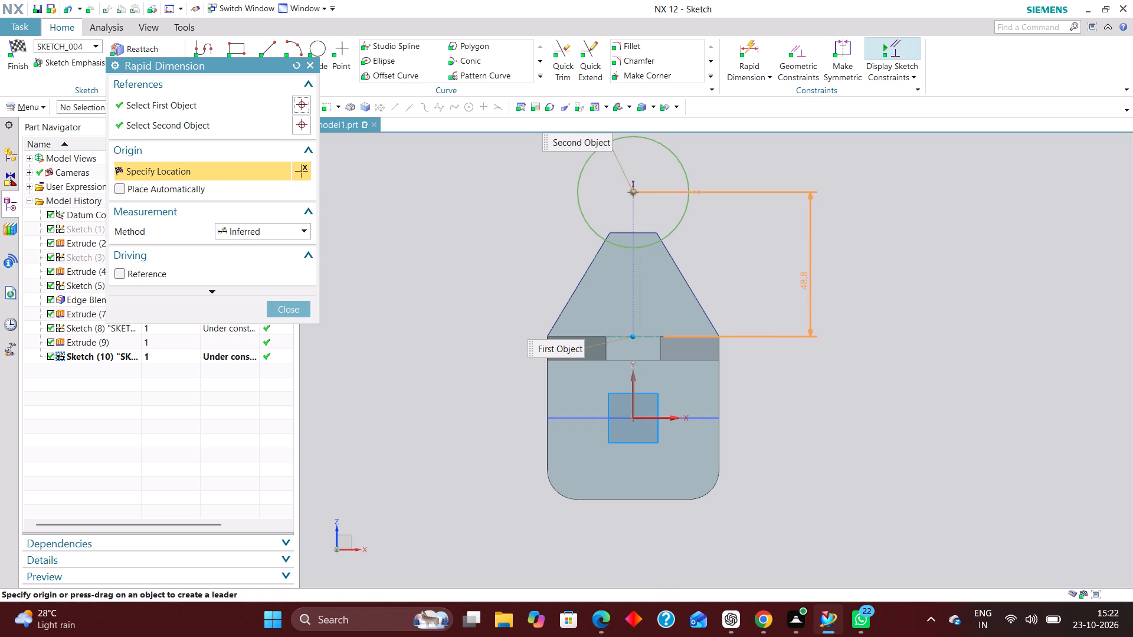
pyautogui.click(803, 283)
pyautogui.write('17')
pyautogui.write('+35')
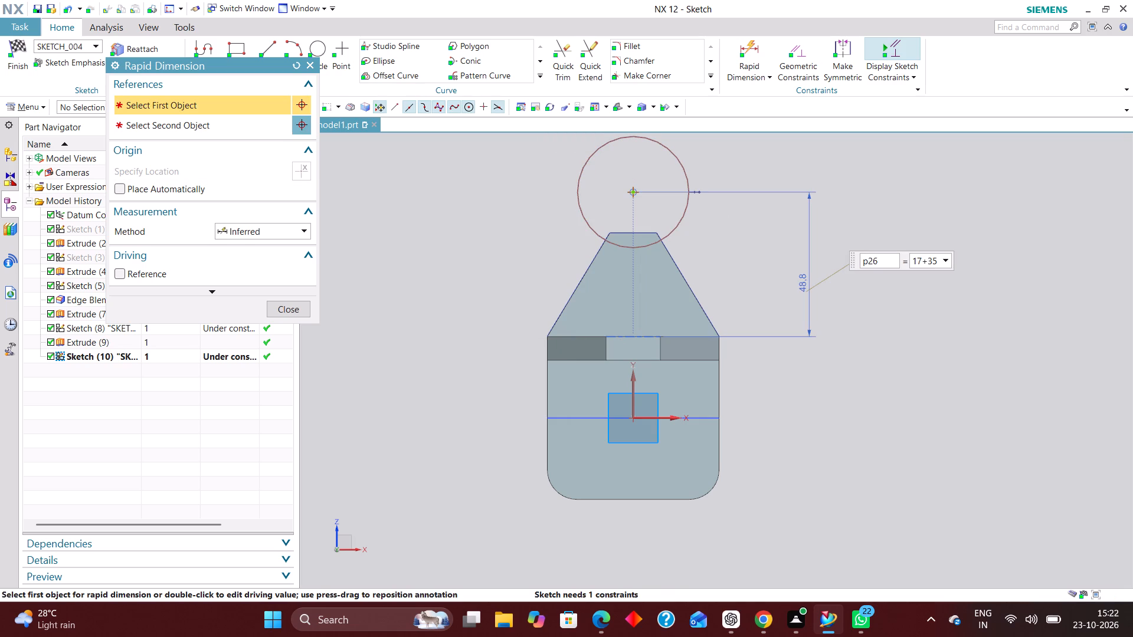
pyautogui.press('Return')
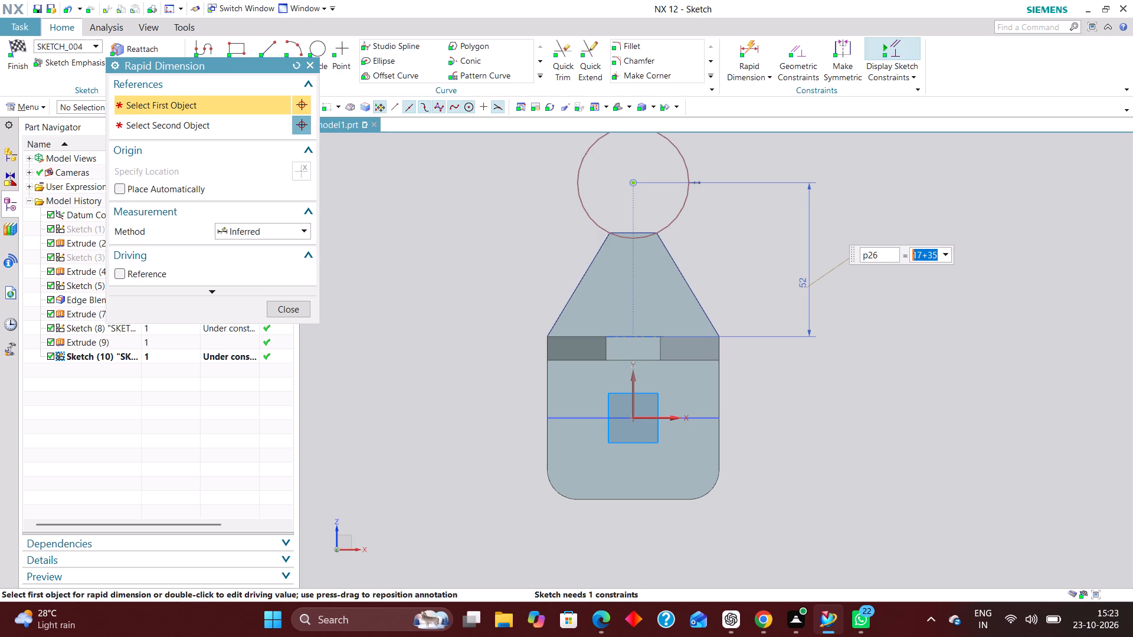
pyautogui.click(288, 307)
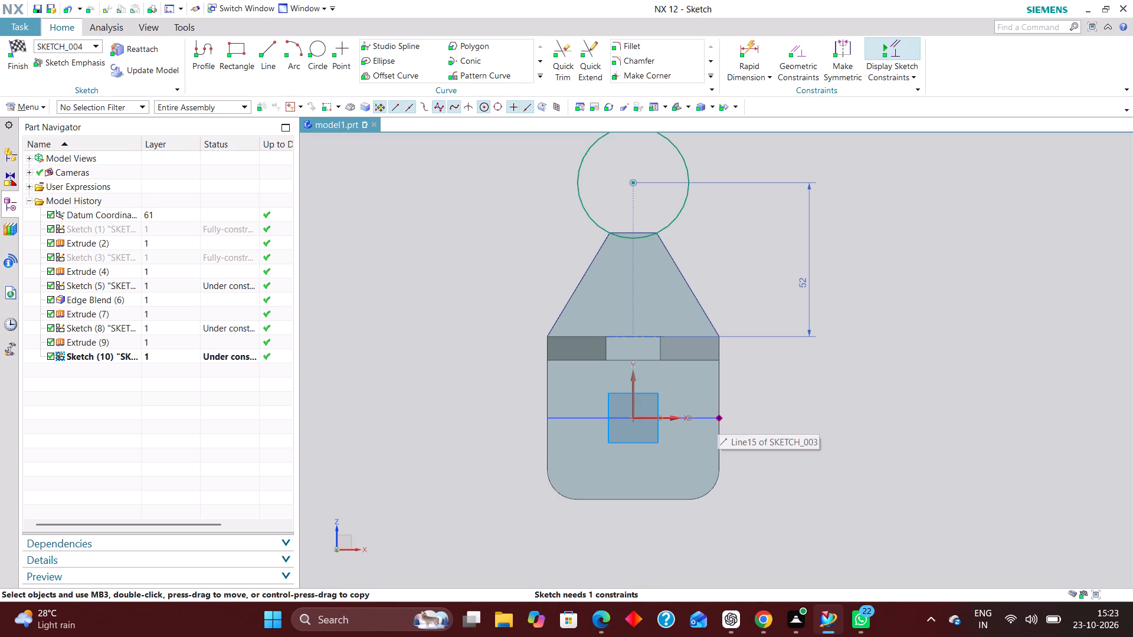
# Finish the circle sketch and return to modelling.
pyautogui.moveTo(829, 431); pyautogui.dragTo(751, 445, button='middle')
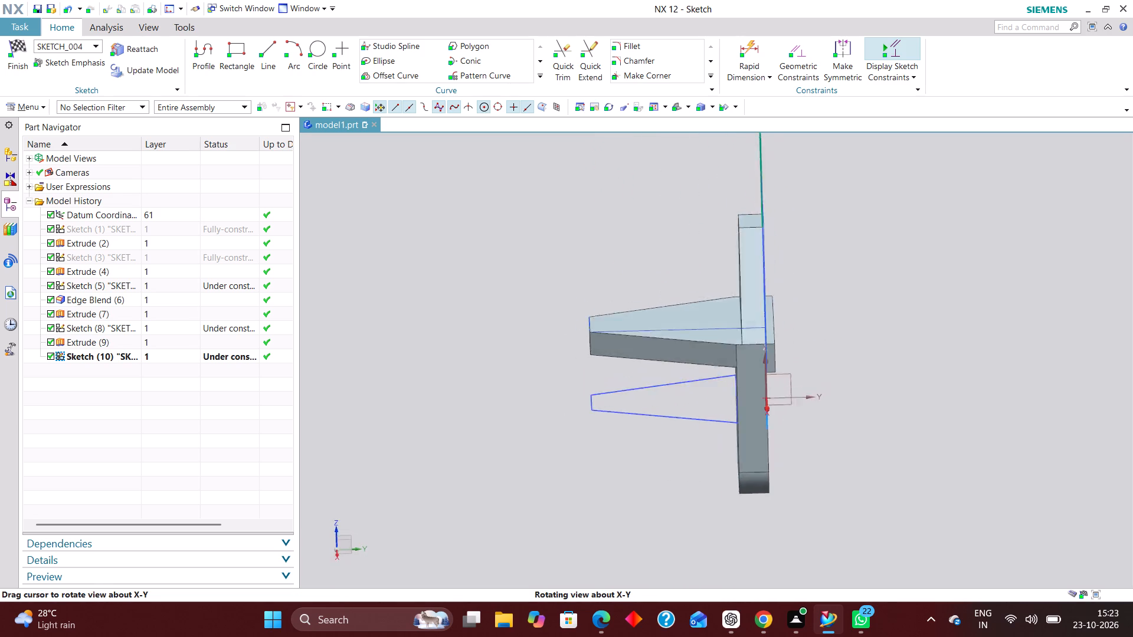
pyautogui.moveTo(751, 445); pyautogui.dragTo(757, 438, button='middle')
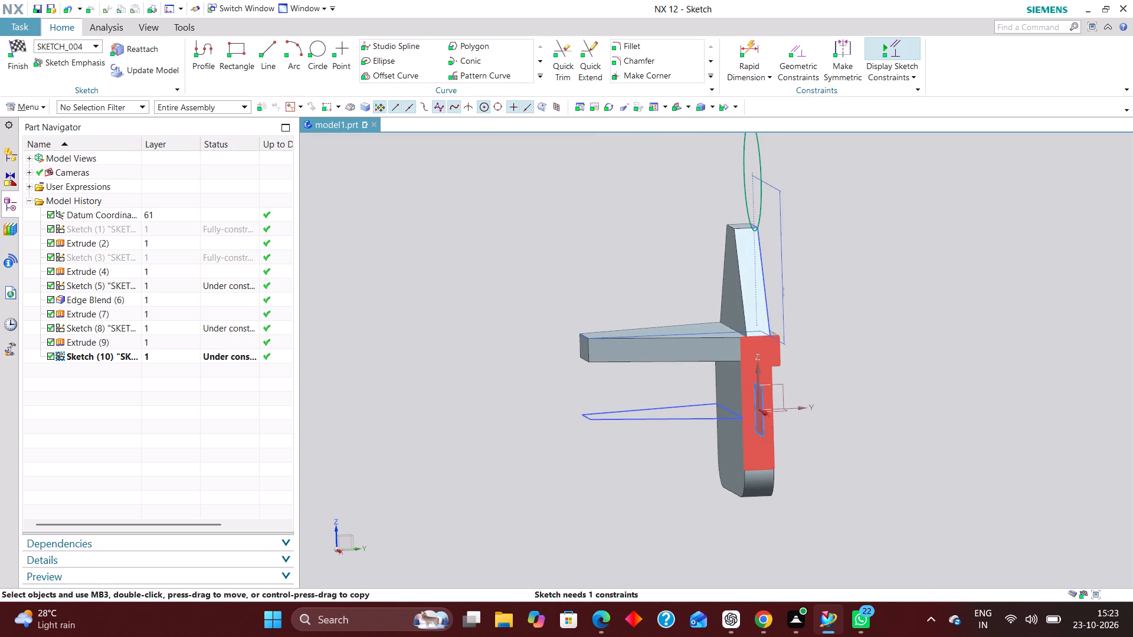
pyautogui.moveTo(733, 476); pyautogui.dragTo(771, 478, button='middle')
pyautogui.middleClick(771, 478)
pyautogui.middleClick(787, 478)
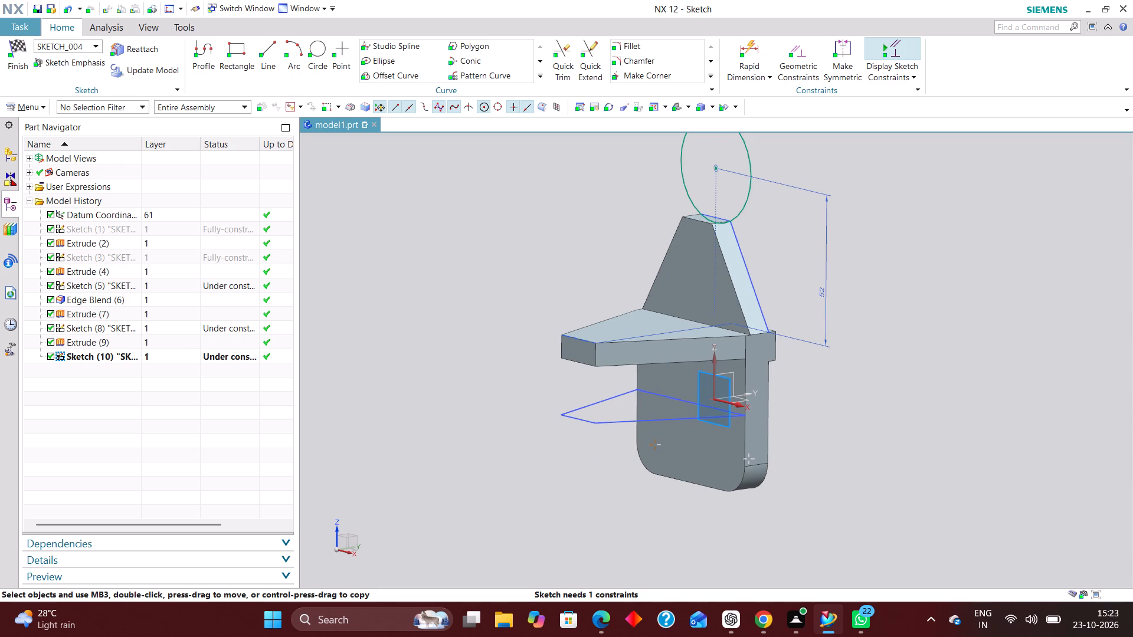
pyautogui.click(174, 285)
pyautogui.rightClick(174, 285)
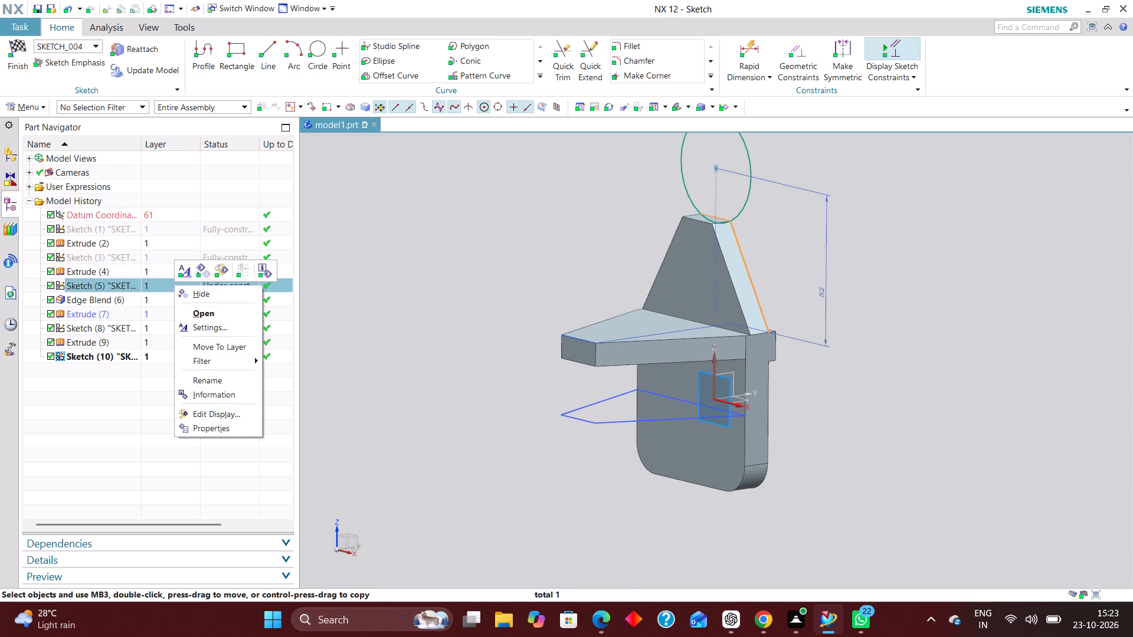
pyautogui.click(131, 285)
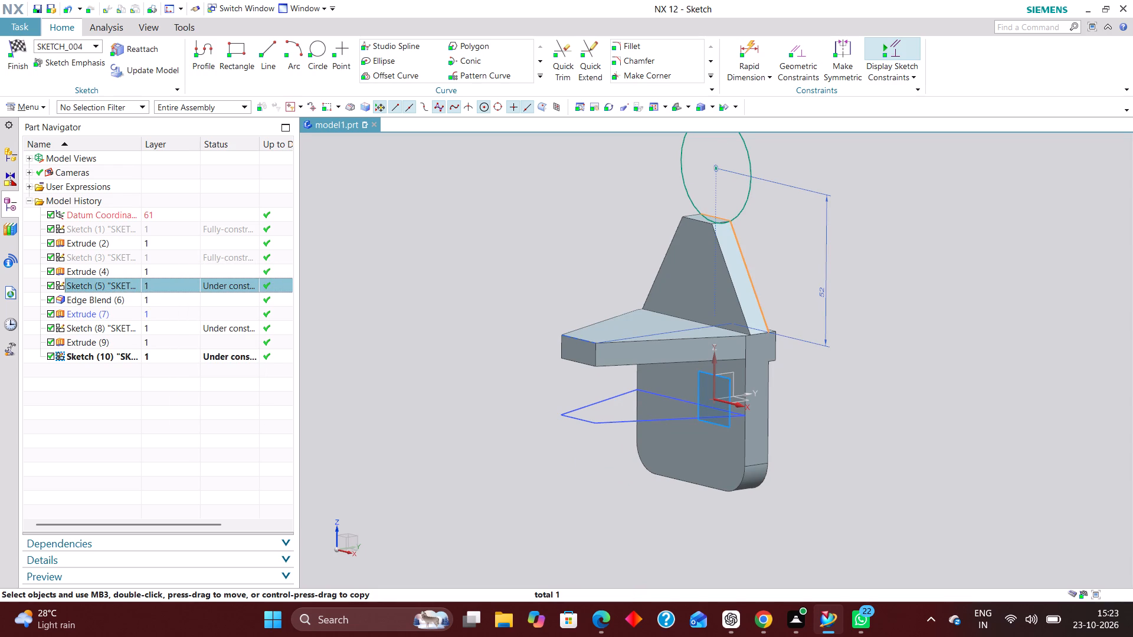
pyautogui.click(18, 44)
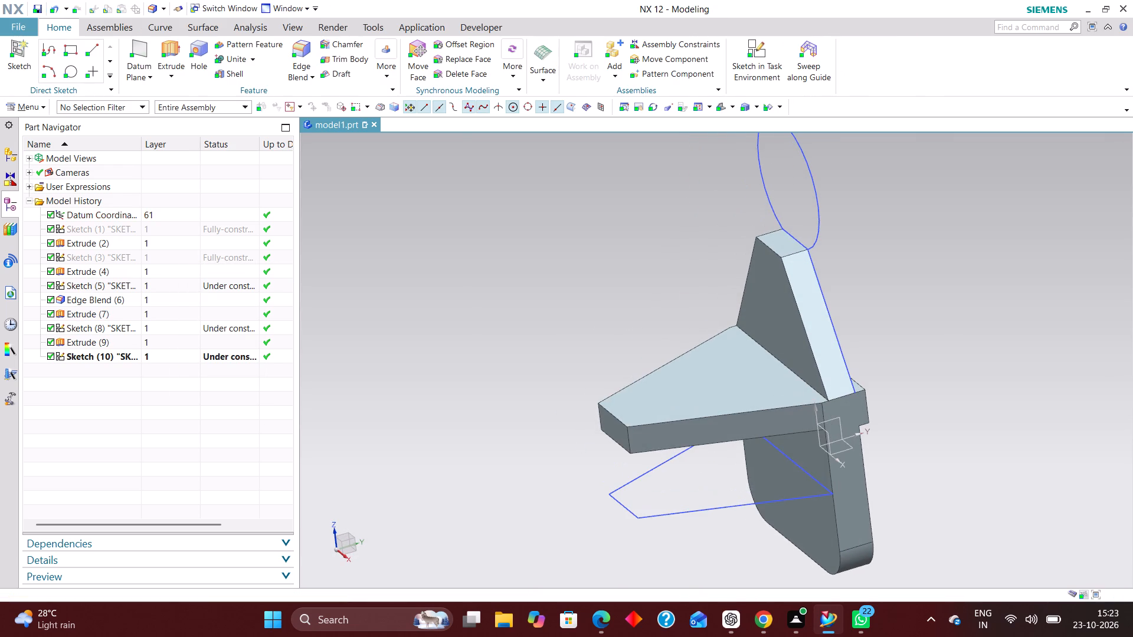
# Open the upright arm's trapezoid sketch with rollback to check its dimensions, and leave it without edits.
pyautogui.click(129, 284)
pyautogui.rightClick(129, 284)
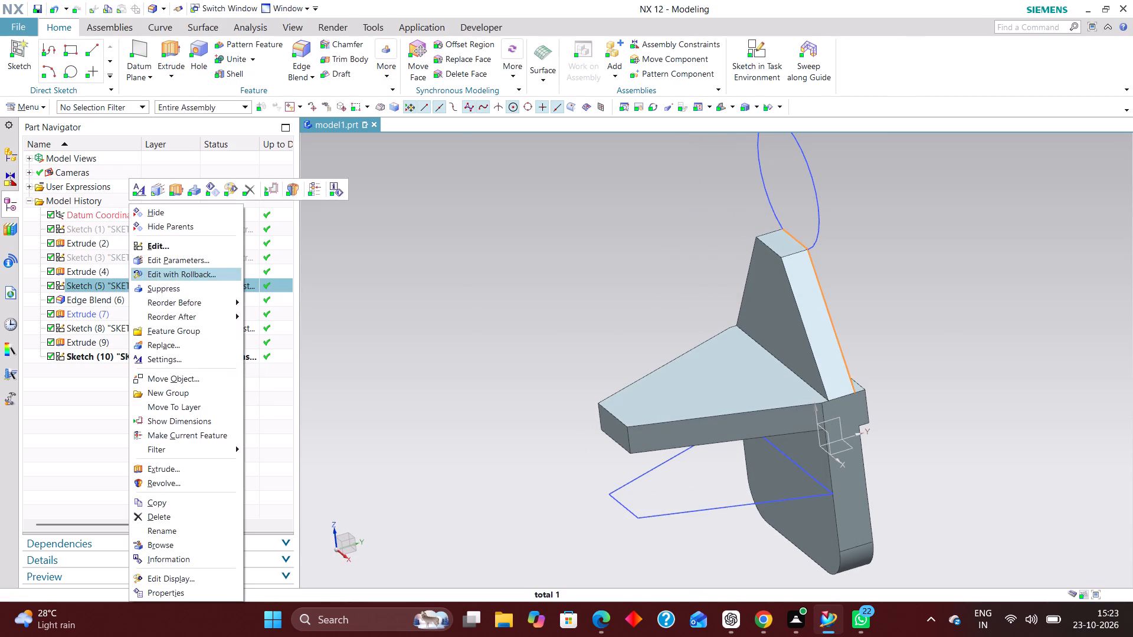
pyautogui.click(192, 272)
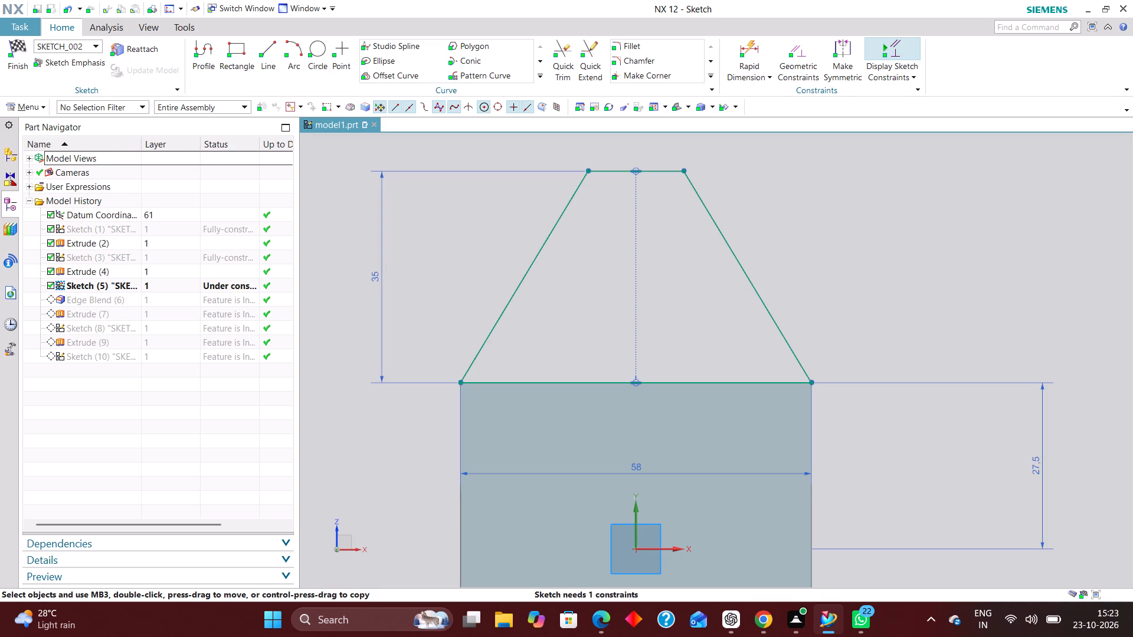
pyautogui.click(15, 51)
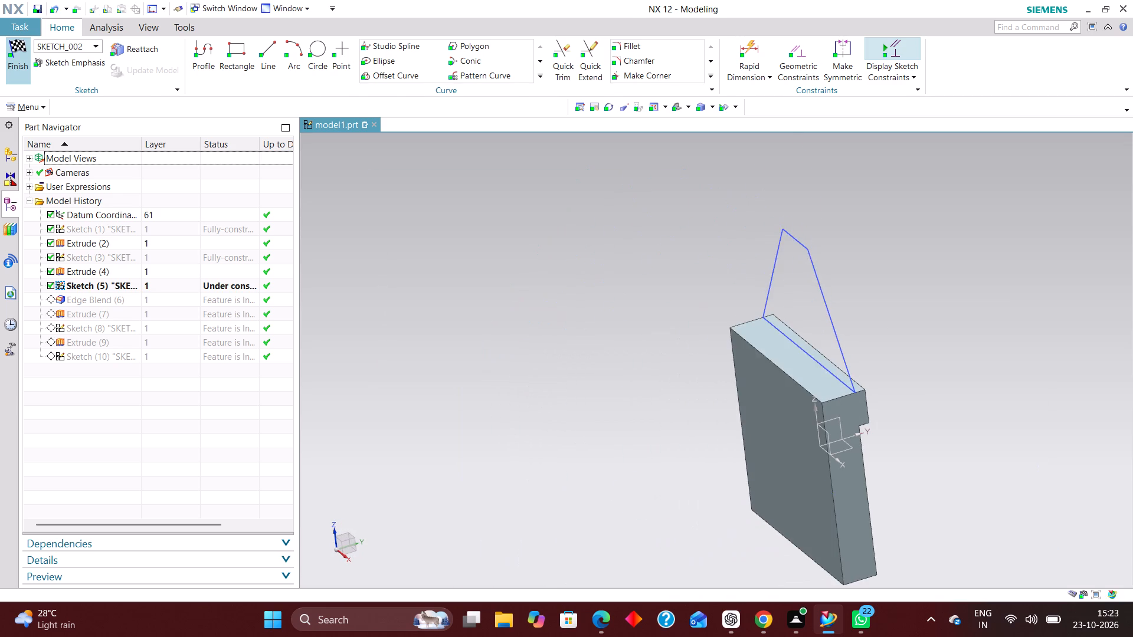
# Start an Extrude of the circle at the upright arm's tip, uniting with the body, with the start distance at -6 mm.
pyautogui.scroll(2, 872, 304)
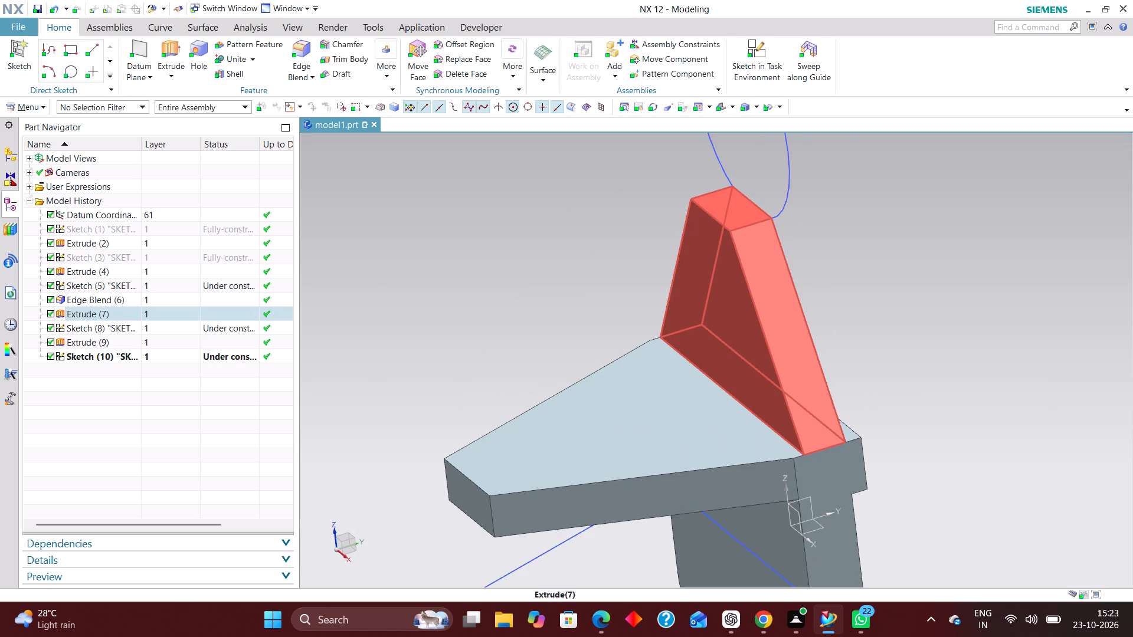
pyautogui.moveTo(506, 262); pyautogui.dragTo(524, 256, button='middle')
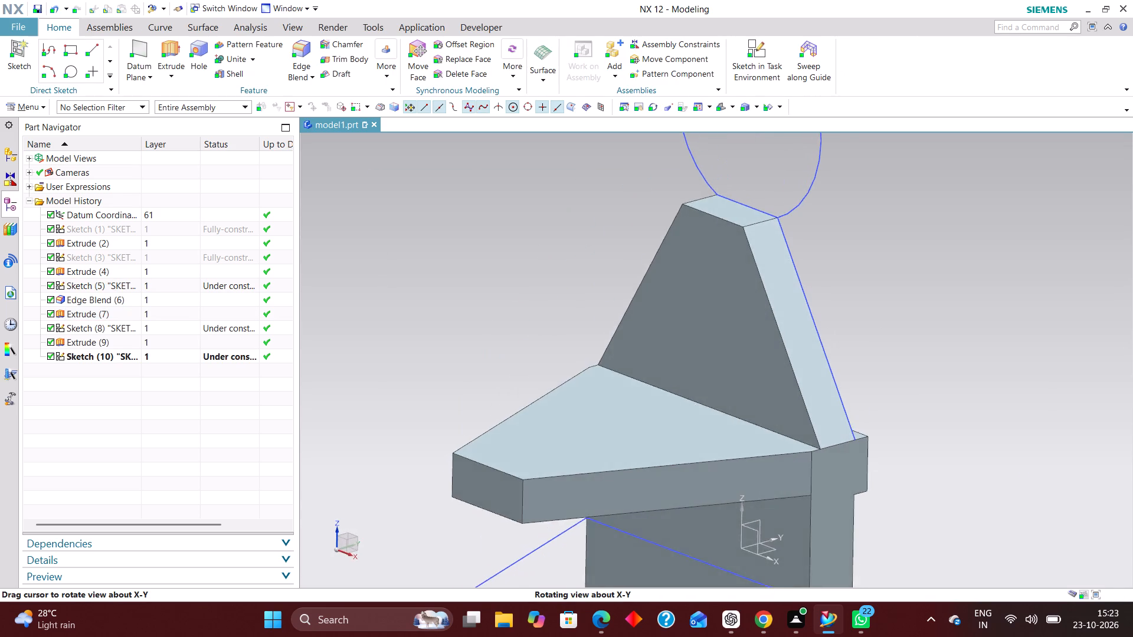
pyautogui.moveTo(524, 256); pyautogui.dragTo(520, 262, button='middle')
pyautogui.click(172, 56)
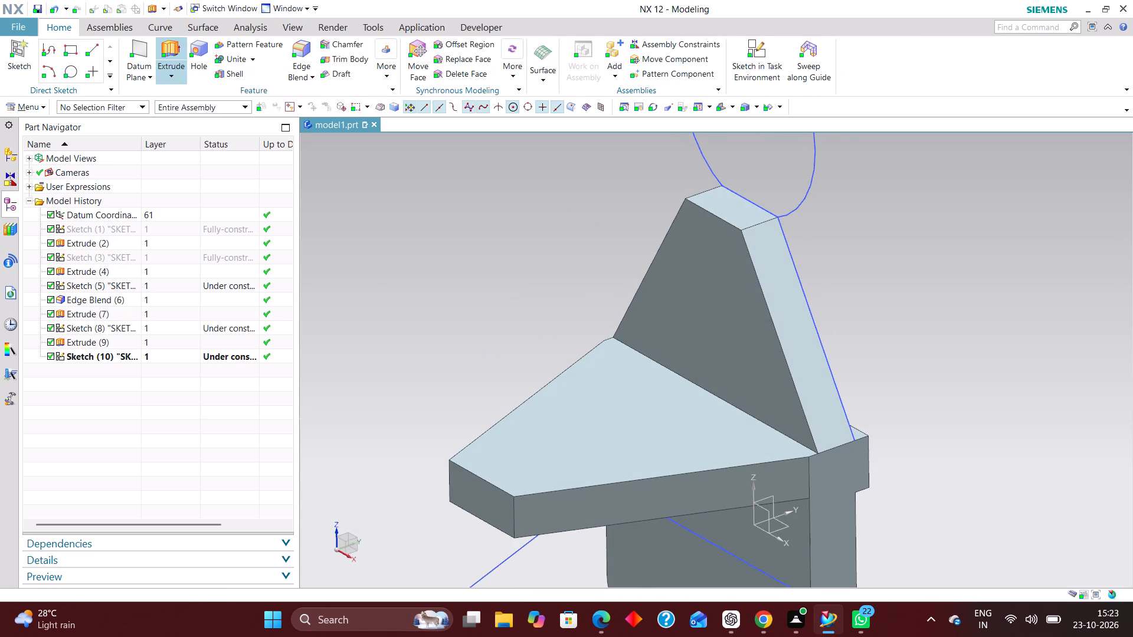
pyautogui.click(808, 198)
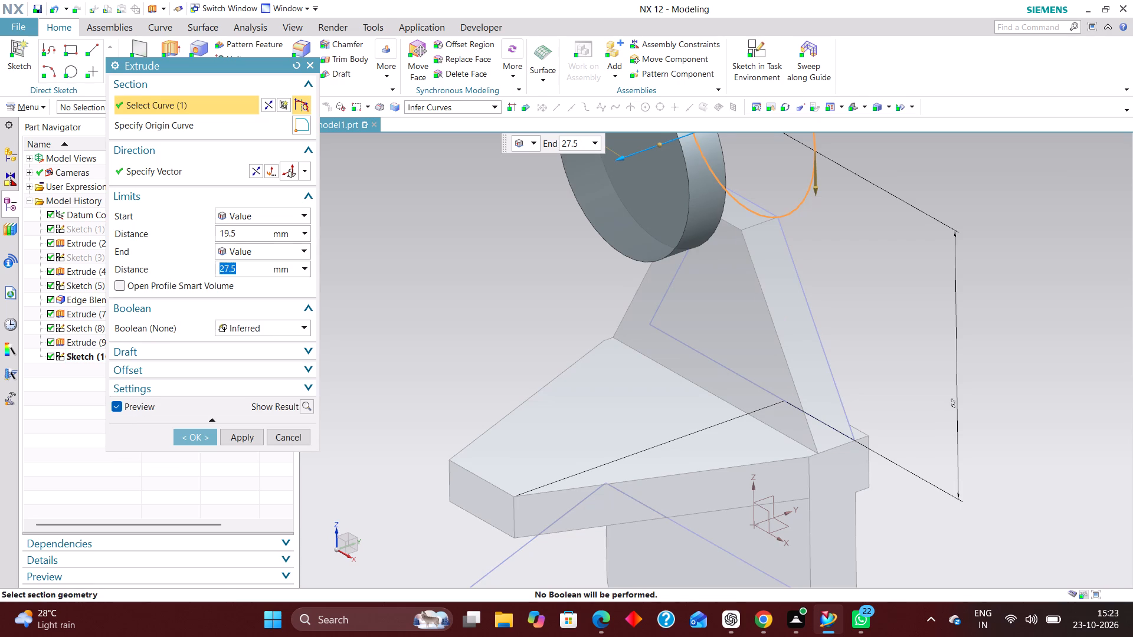
pyautogui.moveTo(888, 318); pyautogui.dragTo(847, 301, button='middle')
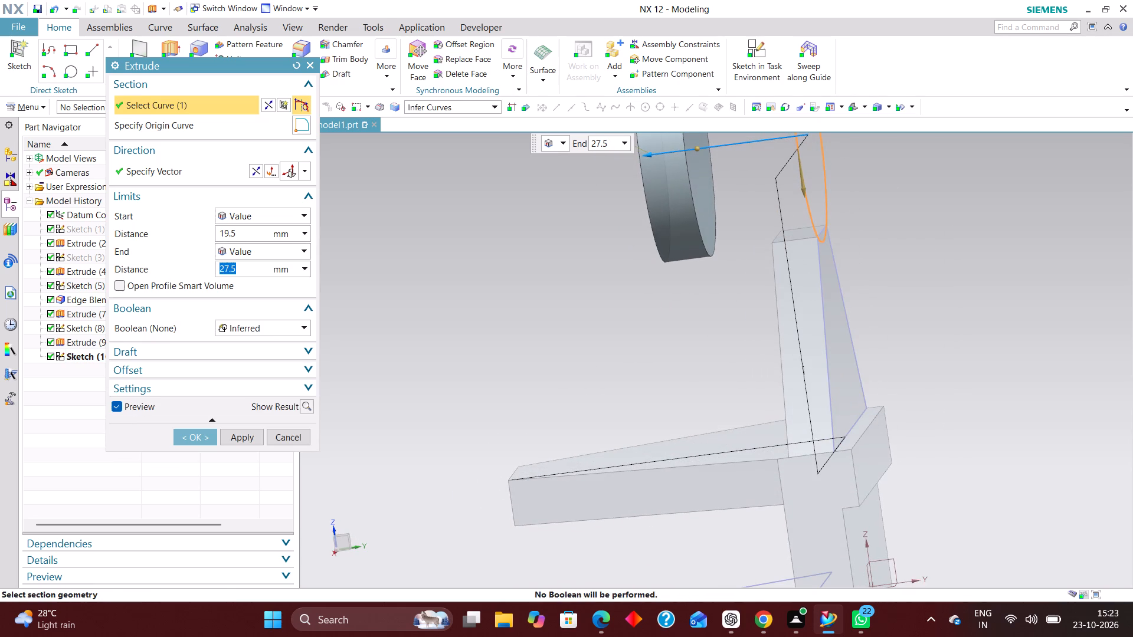
pyautogui.moveTo(961, 285); pyautogui.dragTo(870, 290, button='right')
pyautogui.moveTo(722, 160); pyautogui.dragTo(810, 175)
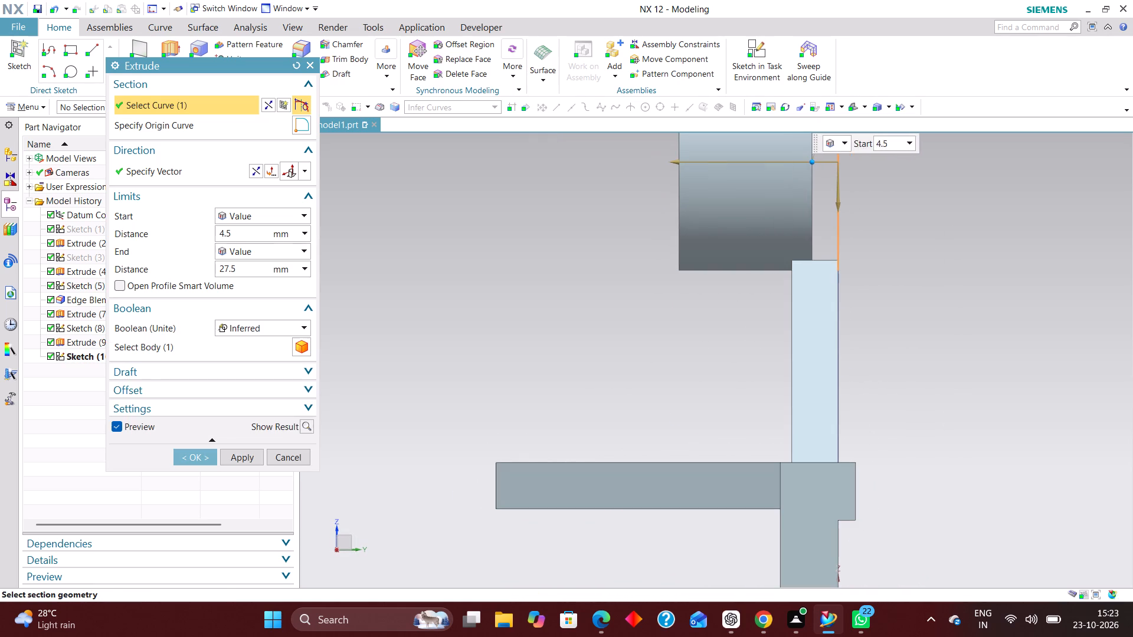
pyautogui.moveTo(810, 175); pyautogui.dragTo(840, 179)
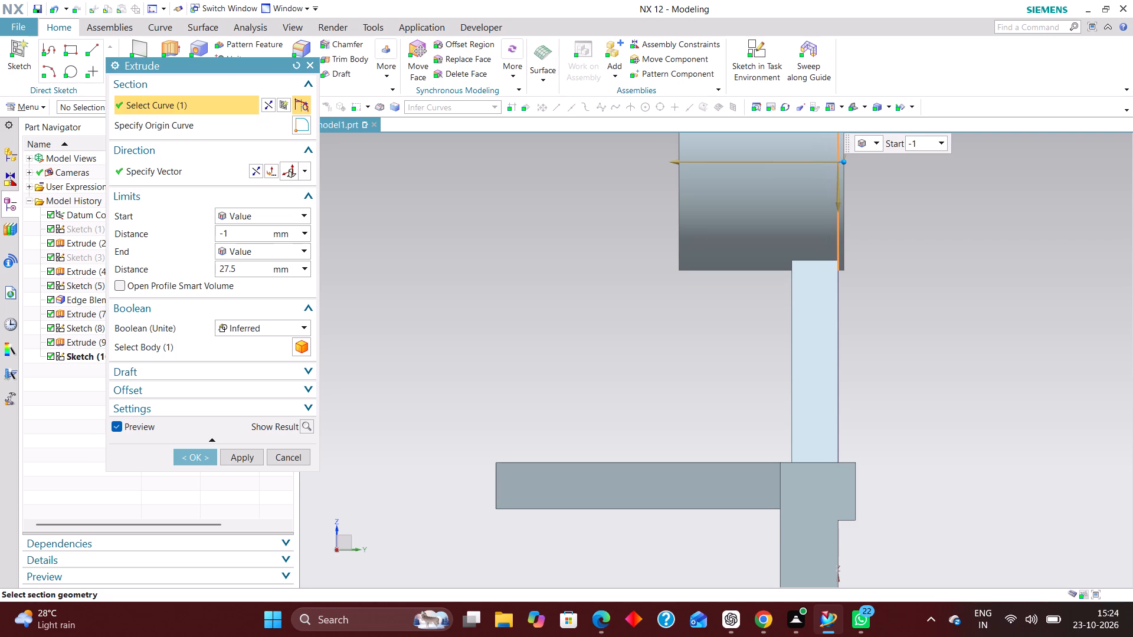
pyautogui.moveTo(840, 179); pyautogui.dragTo(856, 182)
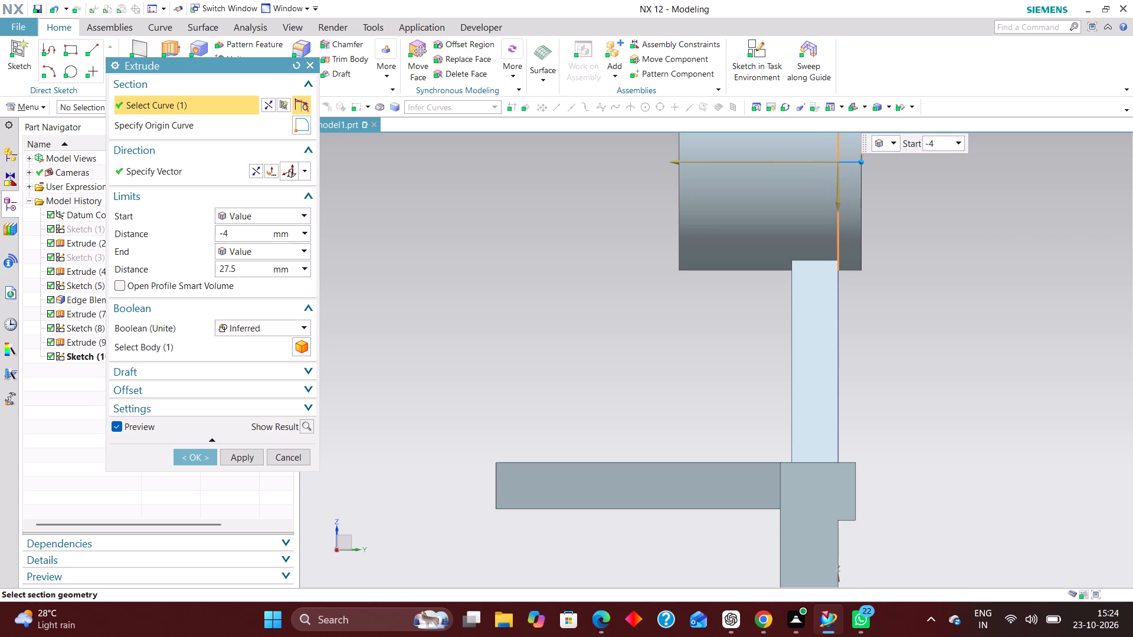
pyautogui.moveTo(856, 182); pyautogui.dragTo(857, 182)
pyautogui.moveTo(857, 182); pyautogui.dragTo(857, 182)
pyautogui.moveTo(857, 182); pyautogui.dragTo(863, 181)
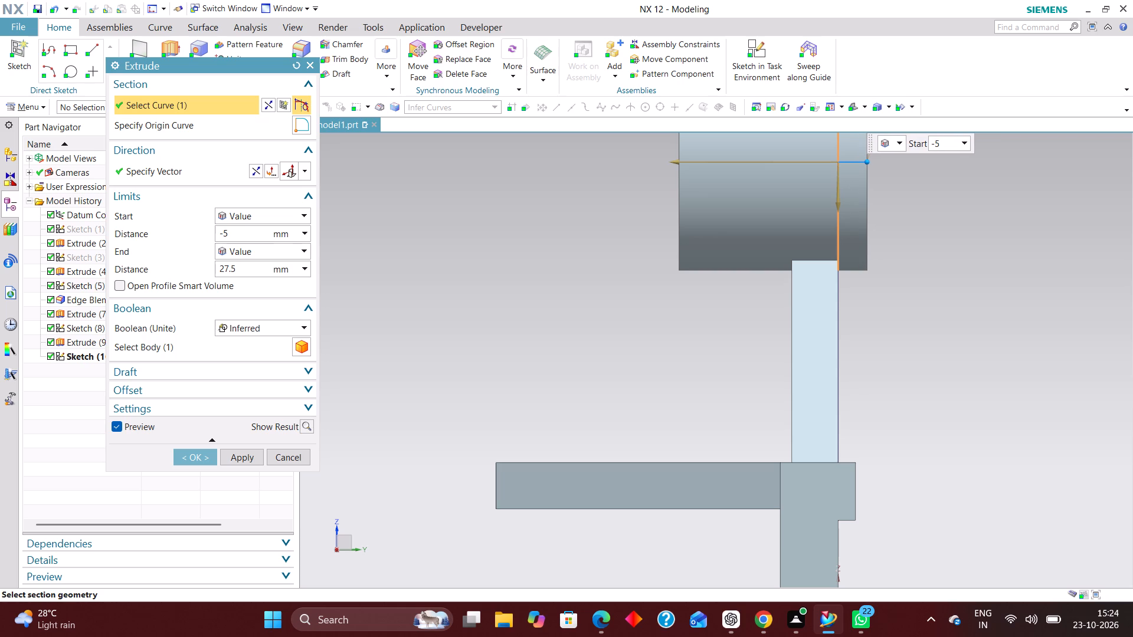
pyautogui.moveTo(863, 181); pyautogui.dragTo(871, 183)
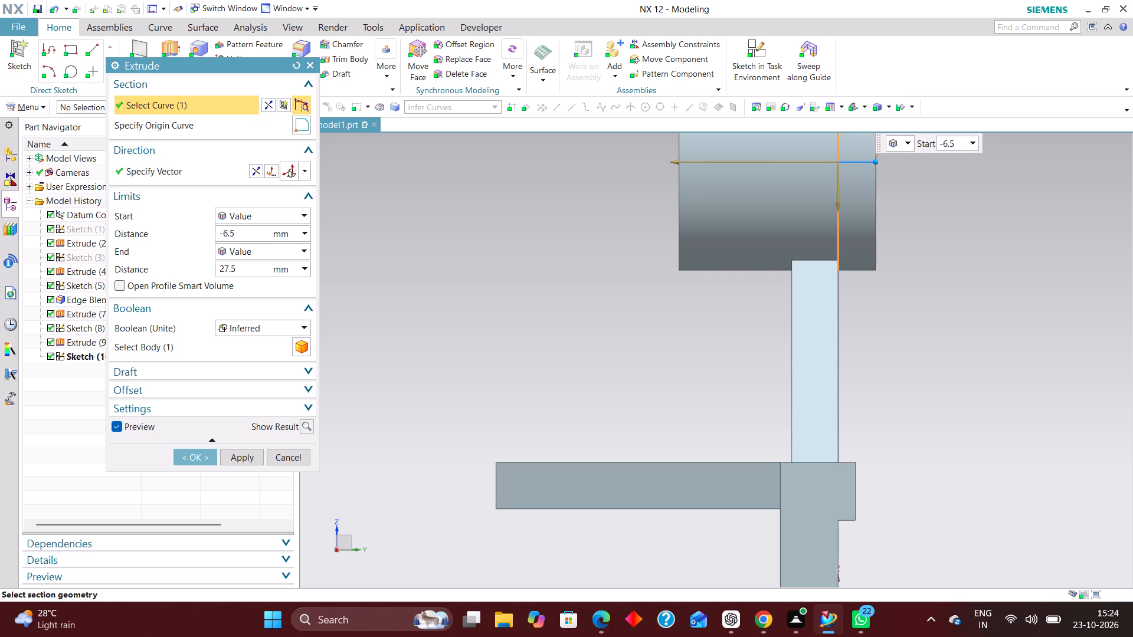
pyautogui.moveTo(871, 183); pyautogui.dragTo(868, 183)
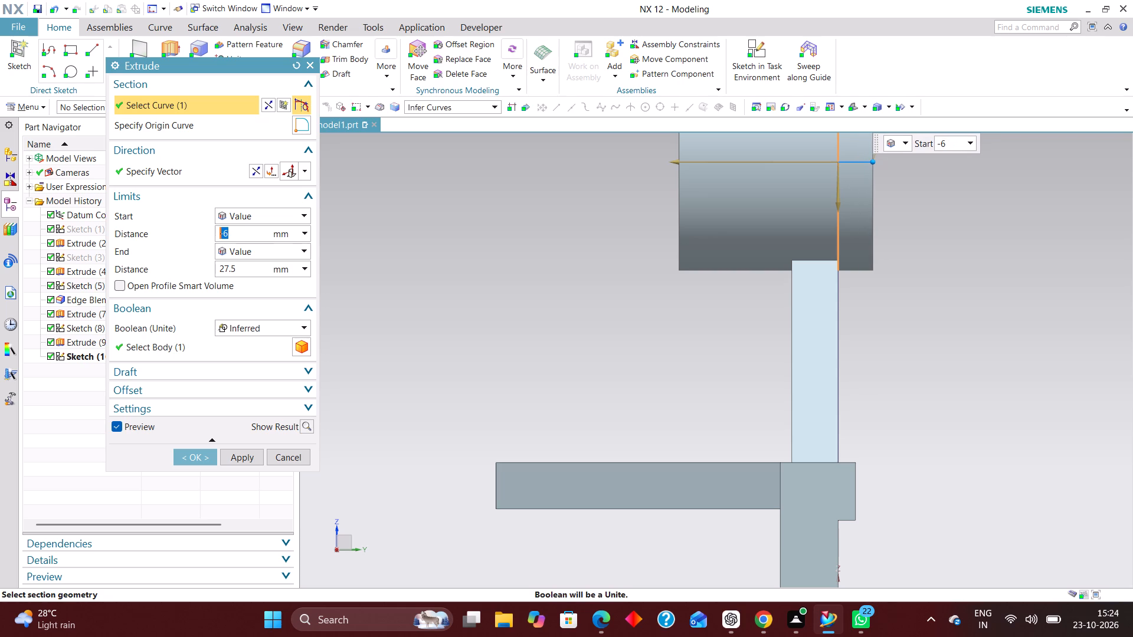
# Set the boss extrusion's end distance to 33 mm and complete the Extrude.
pyautogui.scroll(-2, 638, 314)
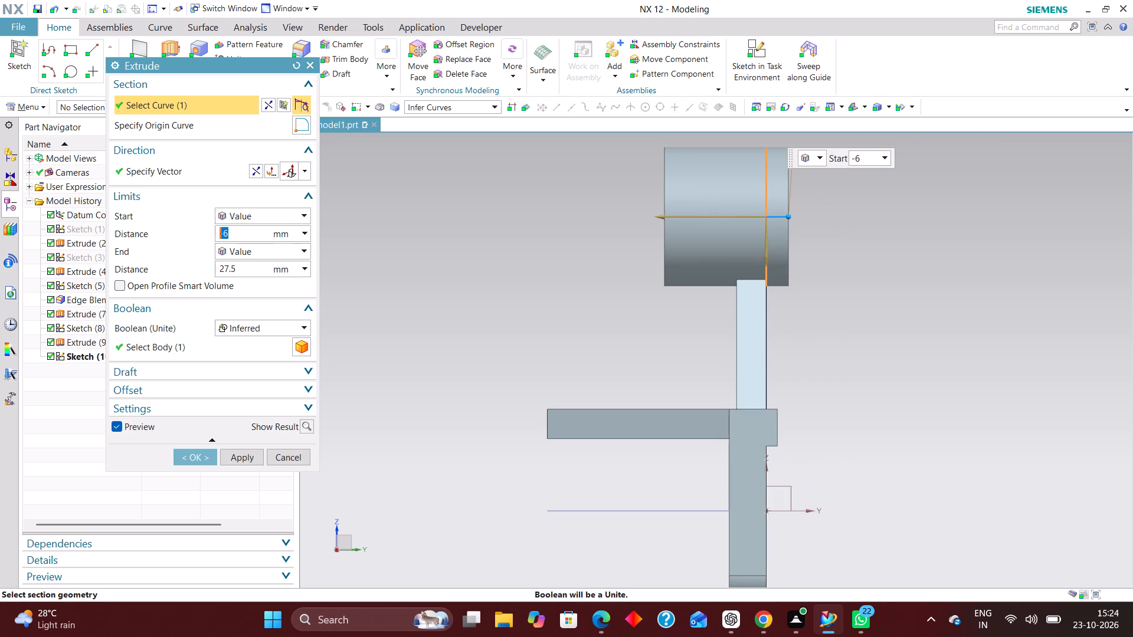
pyautogui.moveTo(245, 266); pyautogui.dragTo(156, 265)
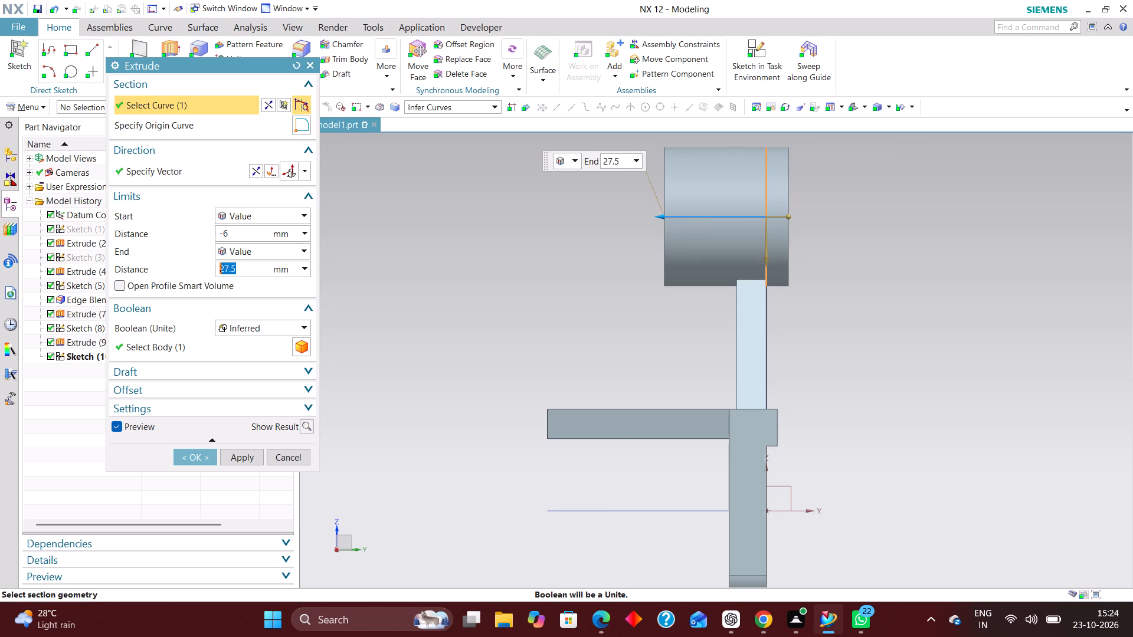
pyautogui.write('33')
pyautogui.press('Return')
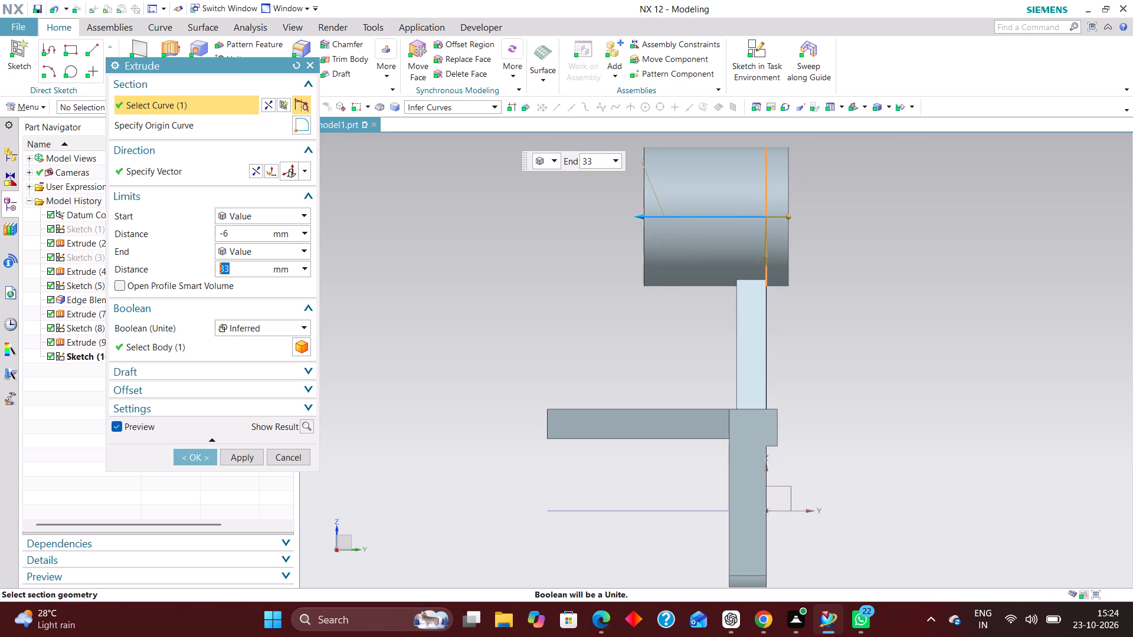
pyautogui.click(176, 458)
# Edit the upright arm's trapezoid sketch with rollback, set its height to 17+35 mm, and finish the sketch.
pyautogui.moveTo(559, 354); pyautogui.dragTo(584, 363, button='middle')
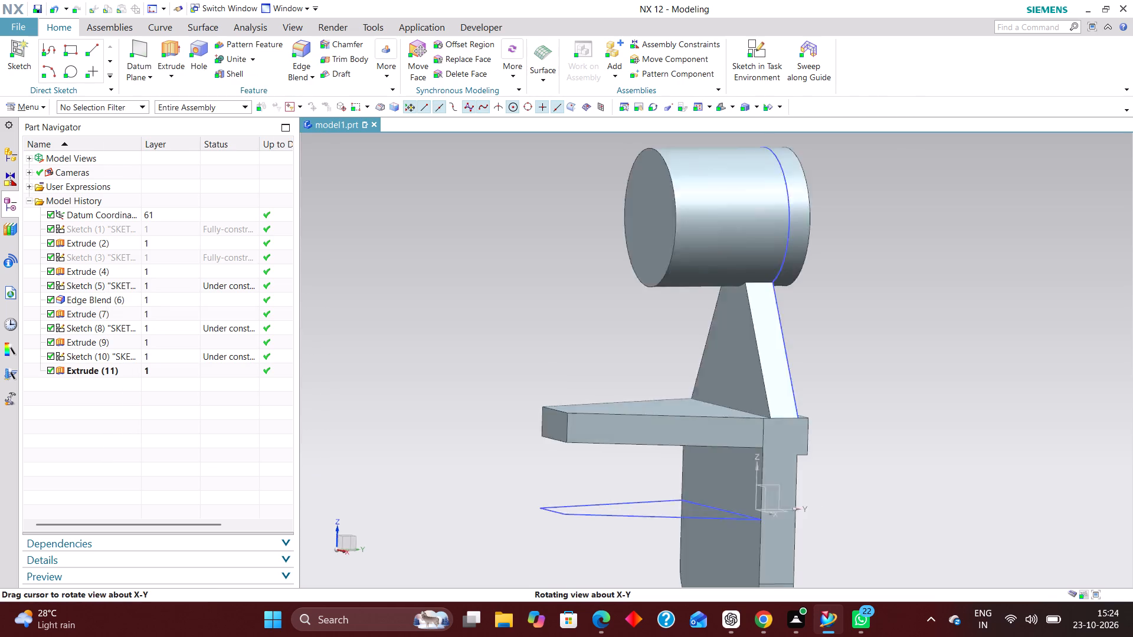
pyautogui.moveTo(584, 363); pyautogui.dragTo(612, 356, button='middle')
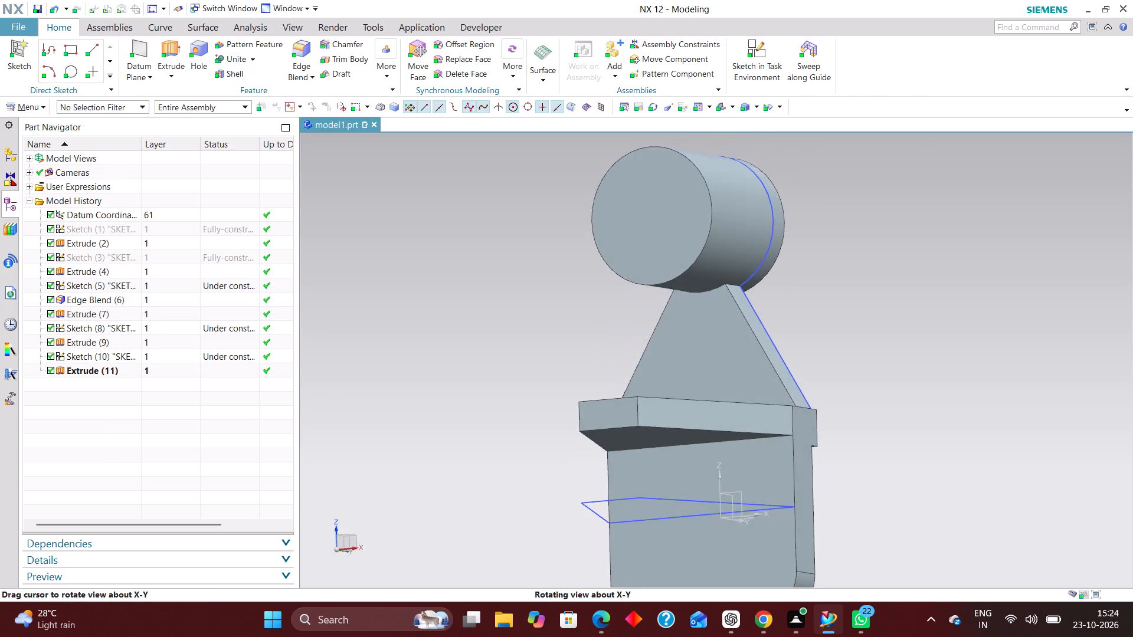
pyautogui.moveTo(612, 356); pyautogui.dragTo(624, 362, button='middle')
pyautogui.scroll(2, 560, 400)
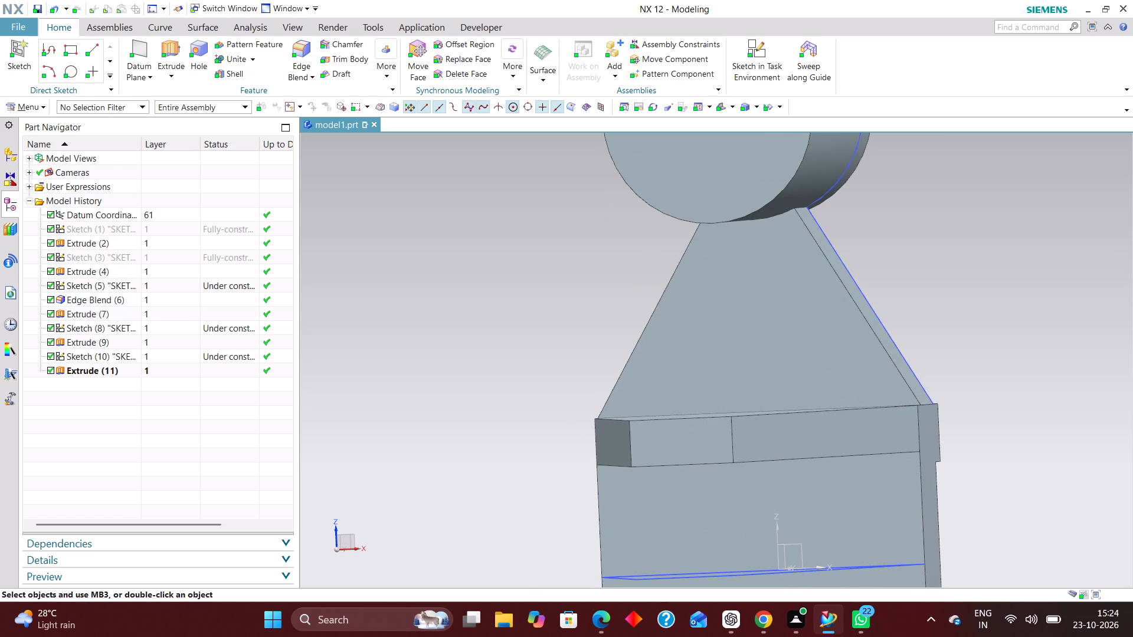
pyautogui.click(162, 284)
pyautogui.rightClick(163, 285)
pyautogui.click(222, 274)
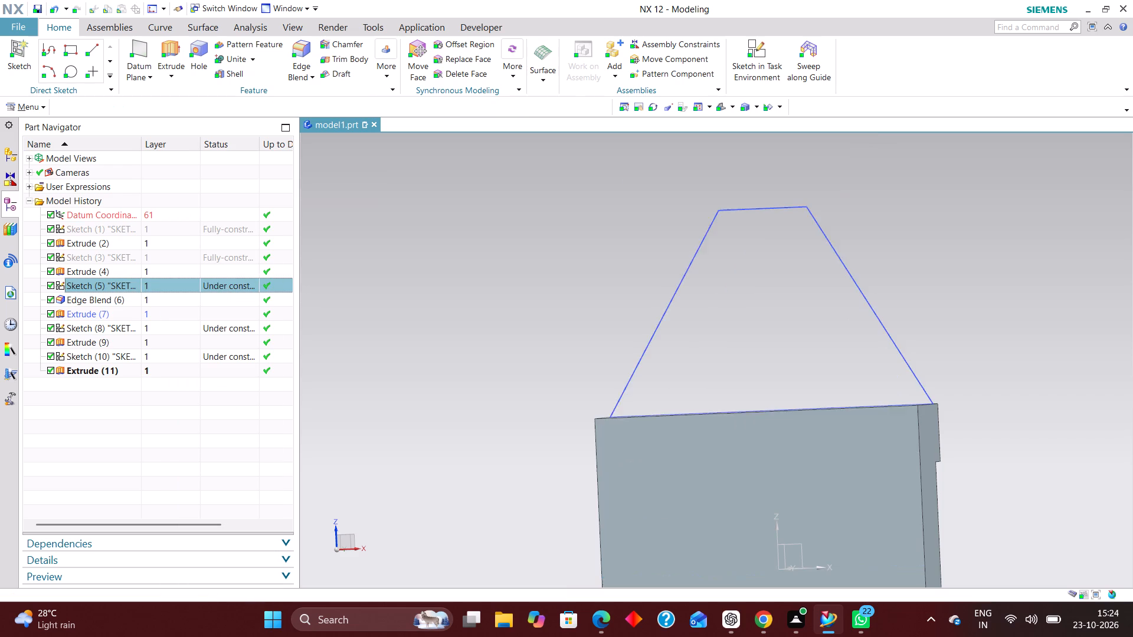
pyautogui.doubleClick(379, 277)
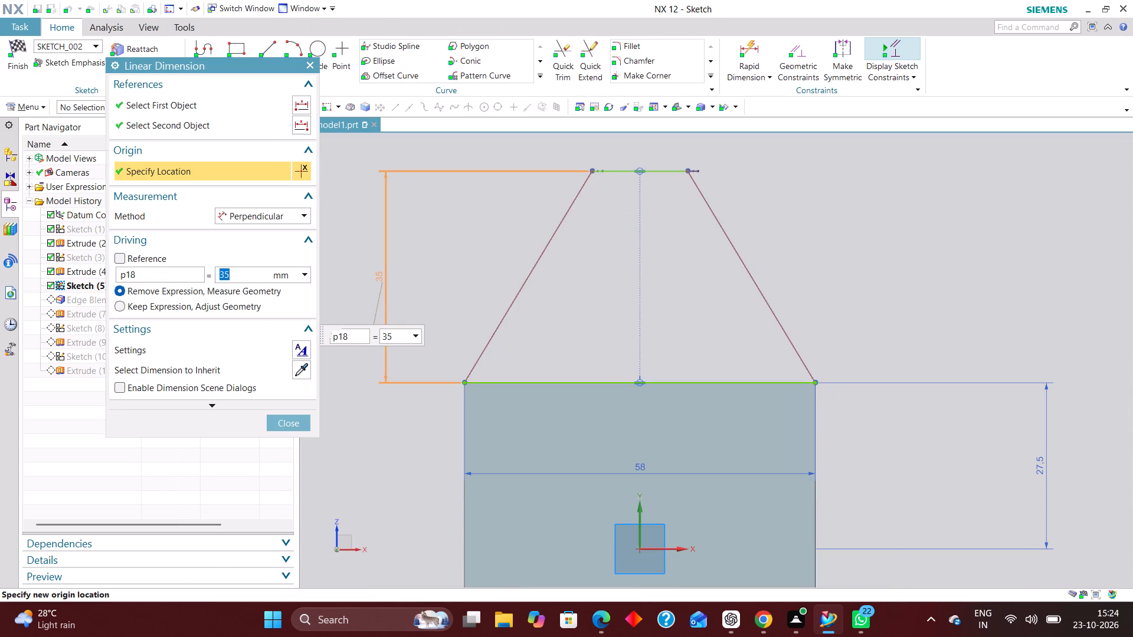
pyautogui.write('17+35')
pyautogui.press('Return')
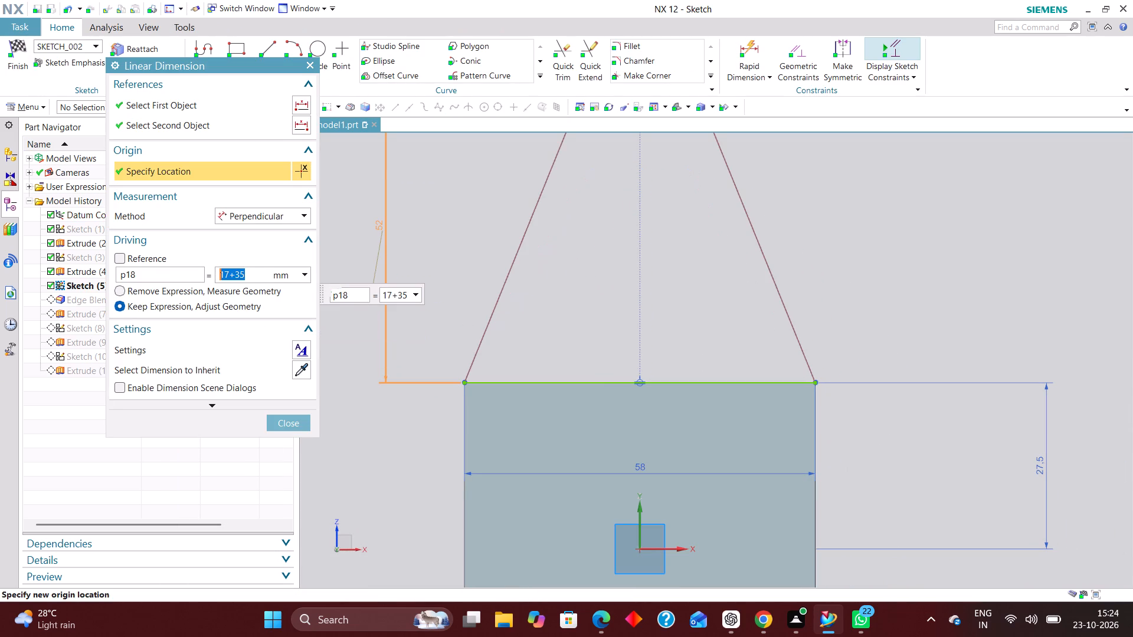
pyautogui.click(294, 425)
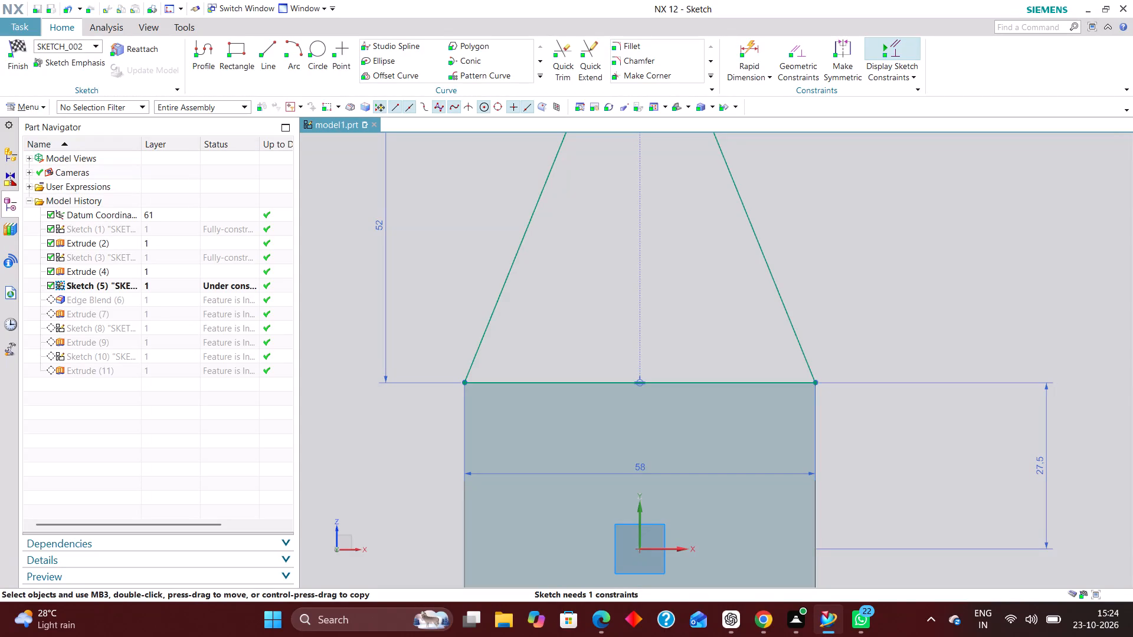
pyautogui.click(11, 42)
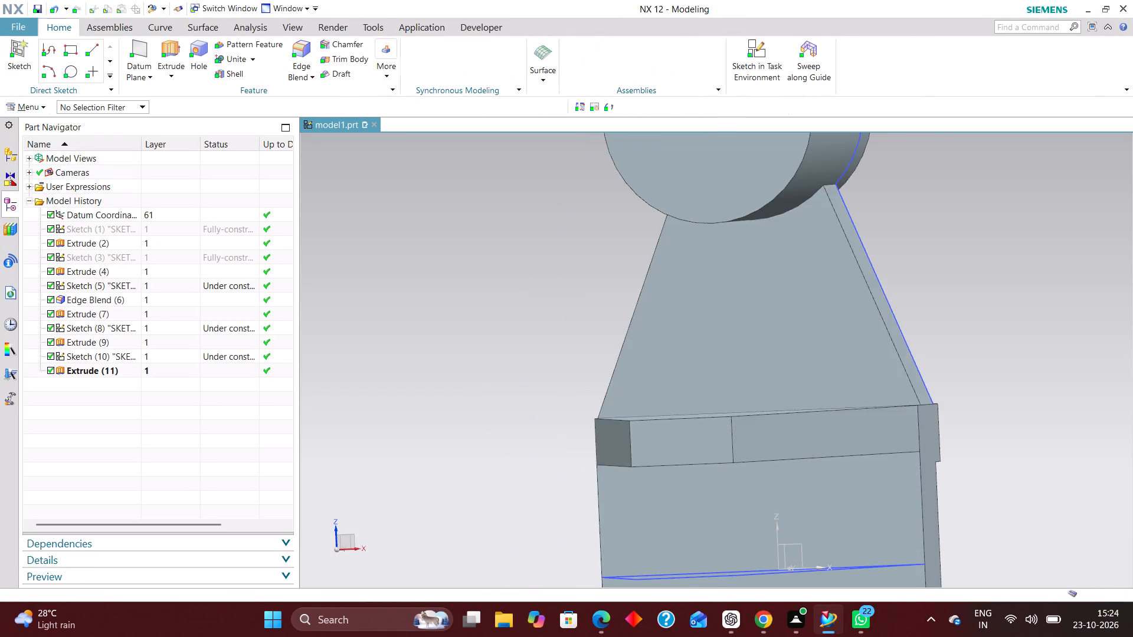
# Edit the boss circle sketch with rollback, add a 32 mm diametral dimension to the circle, and finish the sketch.
pyautogui.scroll(-2, 683, 374)
pyautogui.moveTo(901, 294); pyautogui.dragTo(869, 324, button='middle')
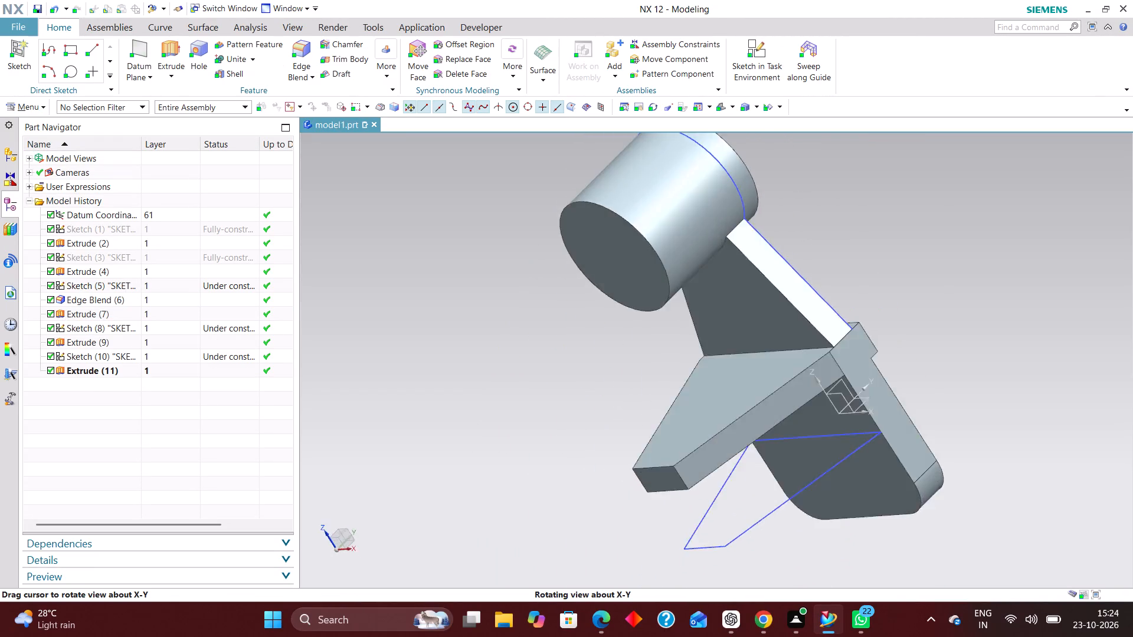
pyautogui.moveTo(869, 324); pyautogui.dragTo(926, 345, button='middle')
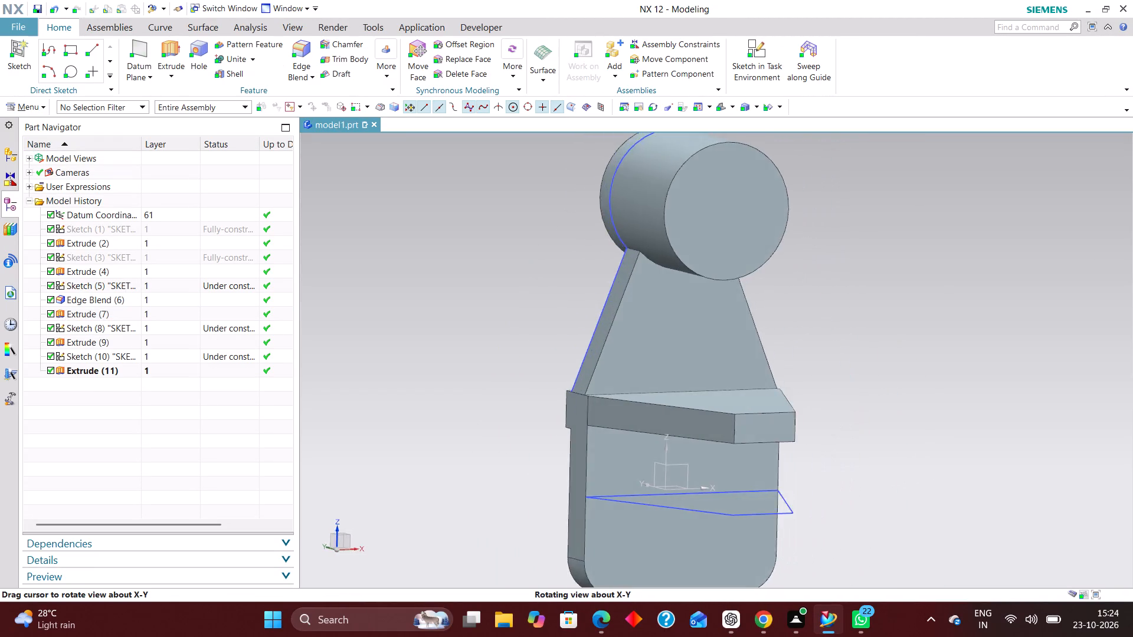
pyautogui.moveTo(926, 345); pyautogui.dragTo(902, 342, button='middle')
pyautogui.click(172, 356)
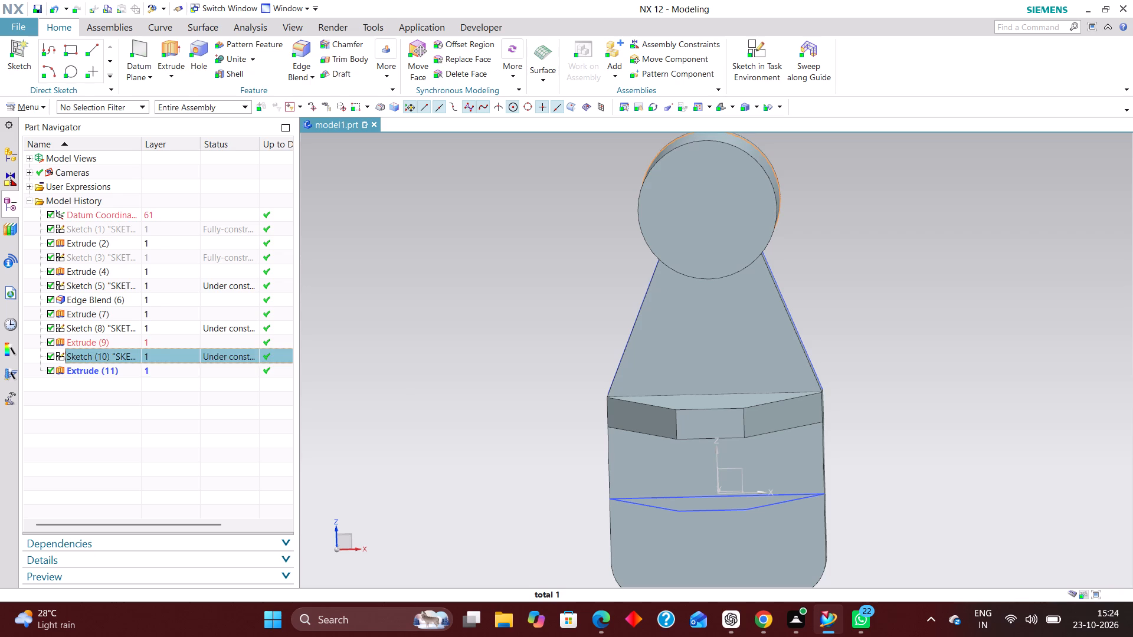
pyautogui.rightClick(172, 356)
pyautogui.click(249, 70)
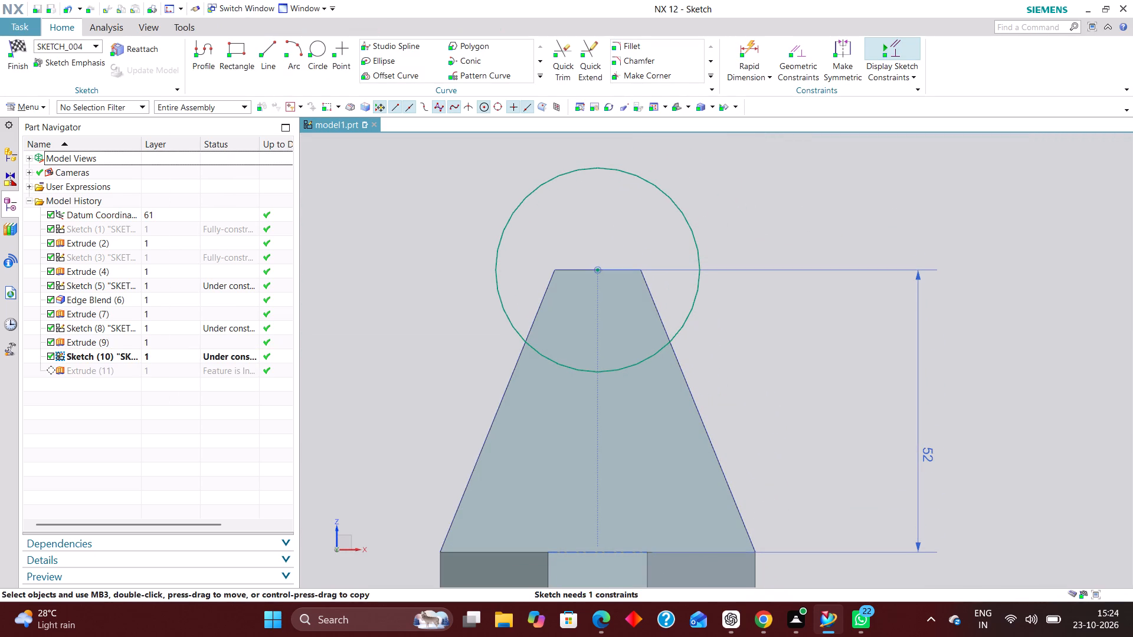
pyautogui.click(746, 39)
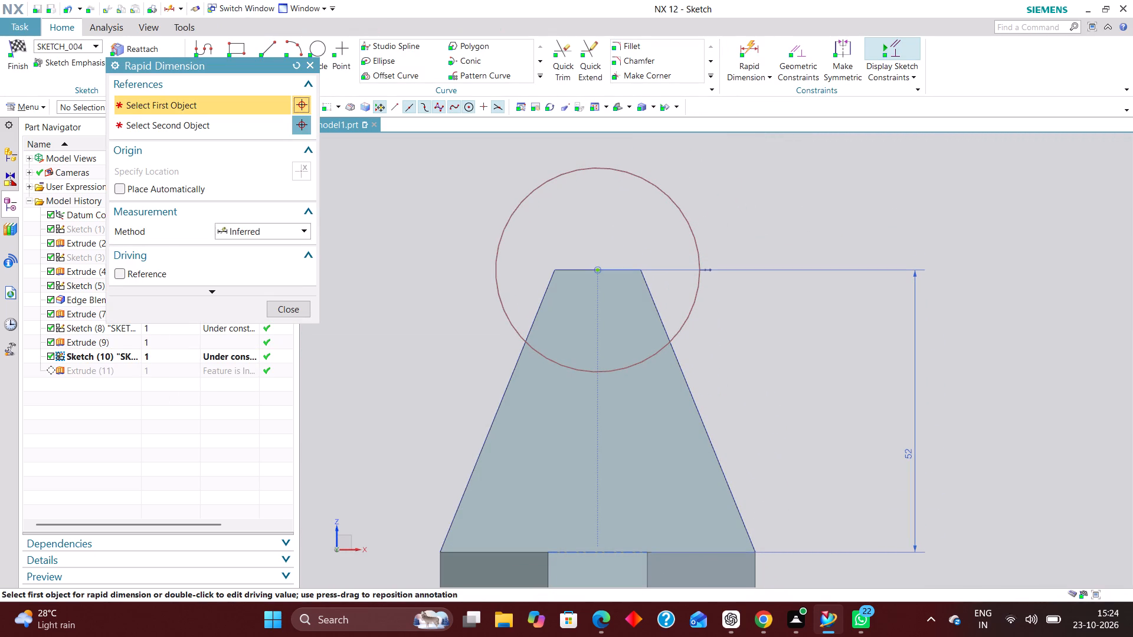
pyautogui.click(279, 230)
pyautogui.click(274, 353)
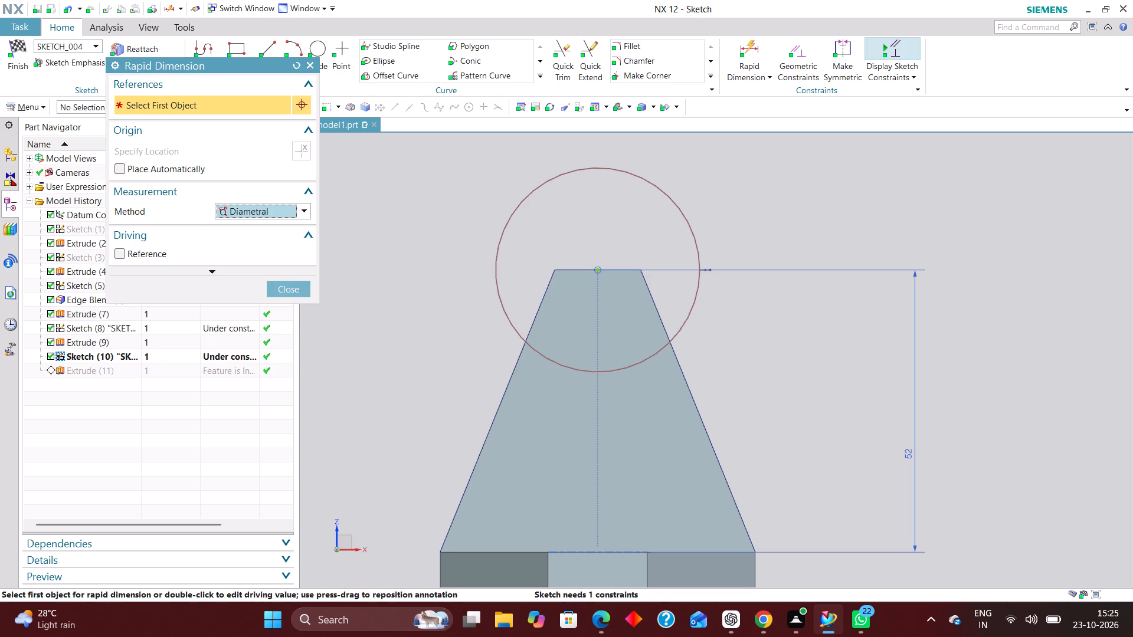
pyautogui.click(677, 202)
pyautogui.click(731, 187)
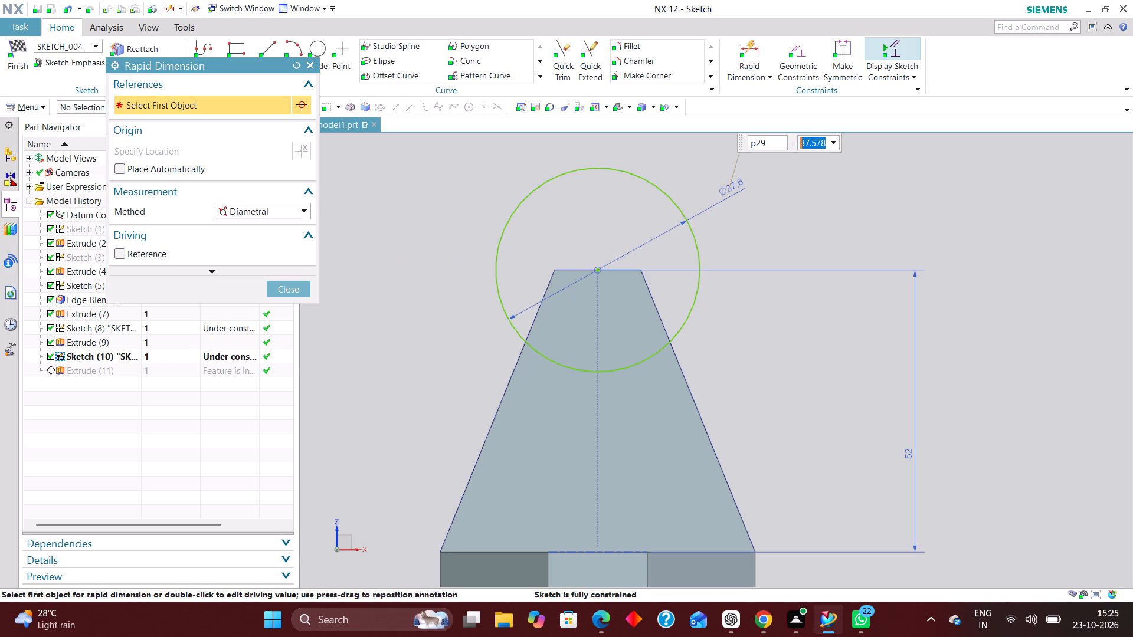
pyautogui.write('32')
pyautogui.press('Return')
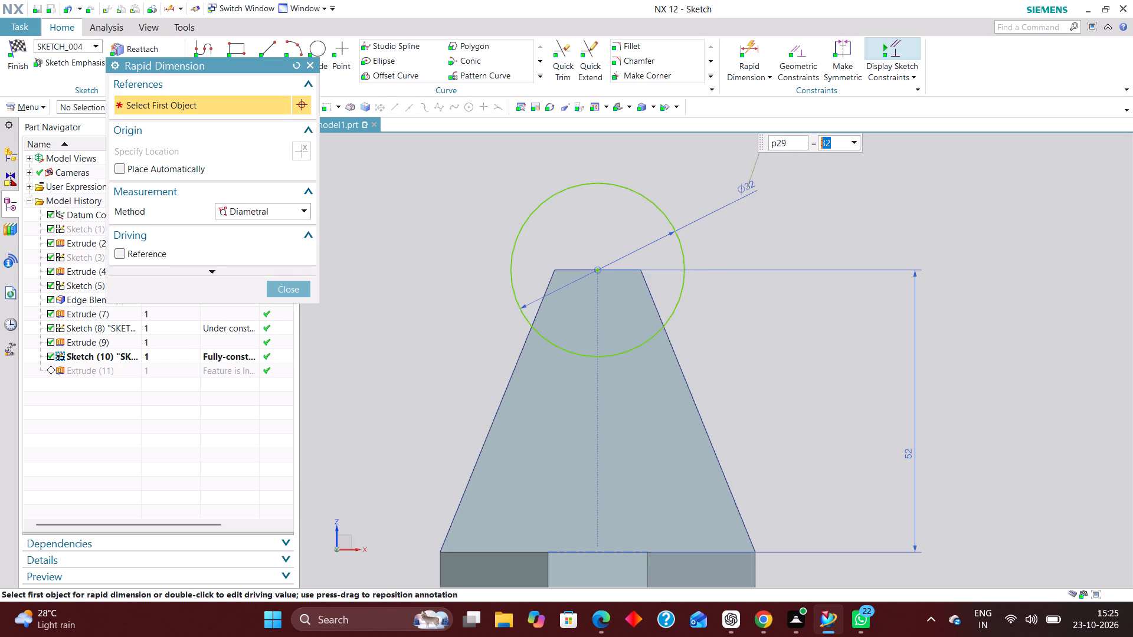
pyautogui.click(301, 291)
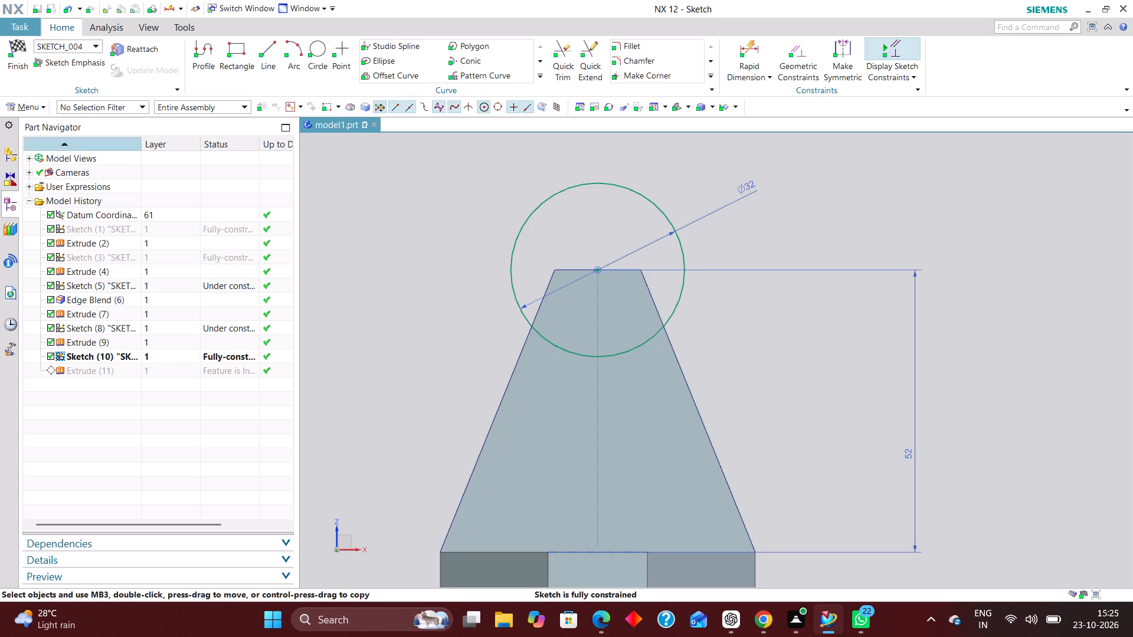
pyautogui.click(20, 50)
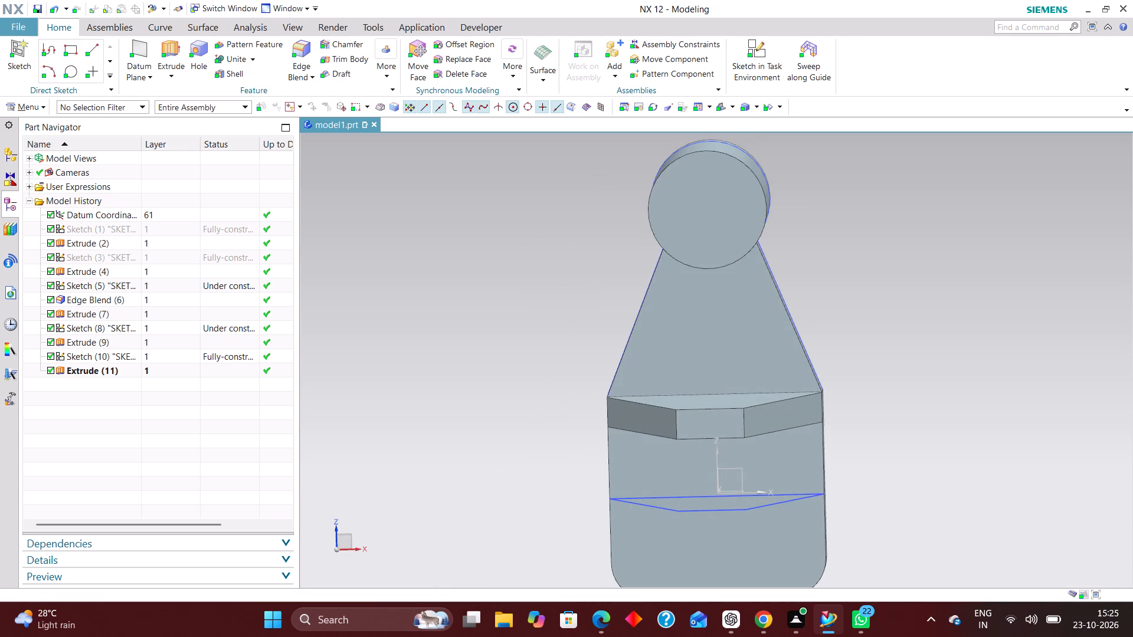
# Hide the horizontal arm's trapezoid sketch, the boss circle sketch and the upright arm's trapezoid sketch.
pyautogui.moveTo(880, 293); pyautogui.dragTo(880, 280, button='middle')
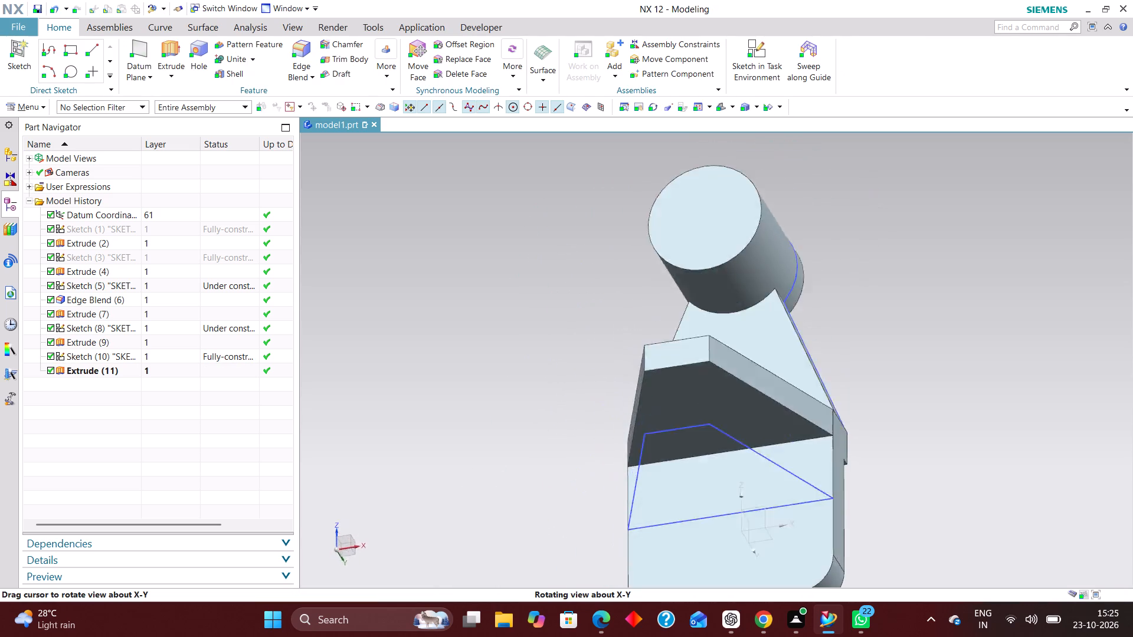
pyautogui.moveTo(880, 280); pyautogui.dragTo(904, 298, button='middle')
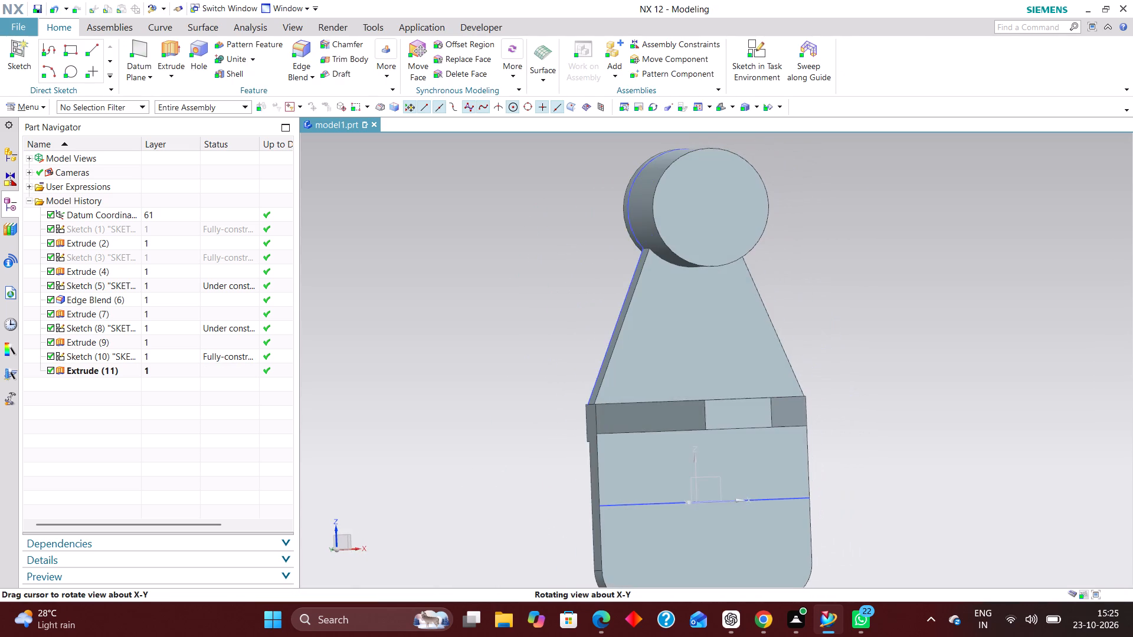
pyautogui.moveTo(904, 298); pyautogui.dragTo(850, 299, button='middle')
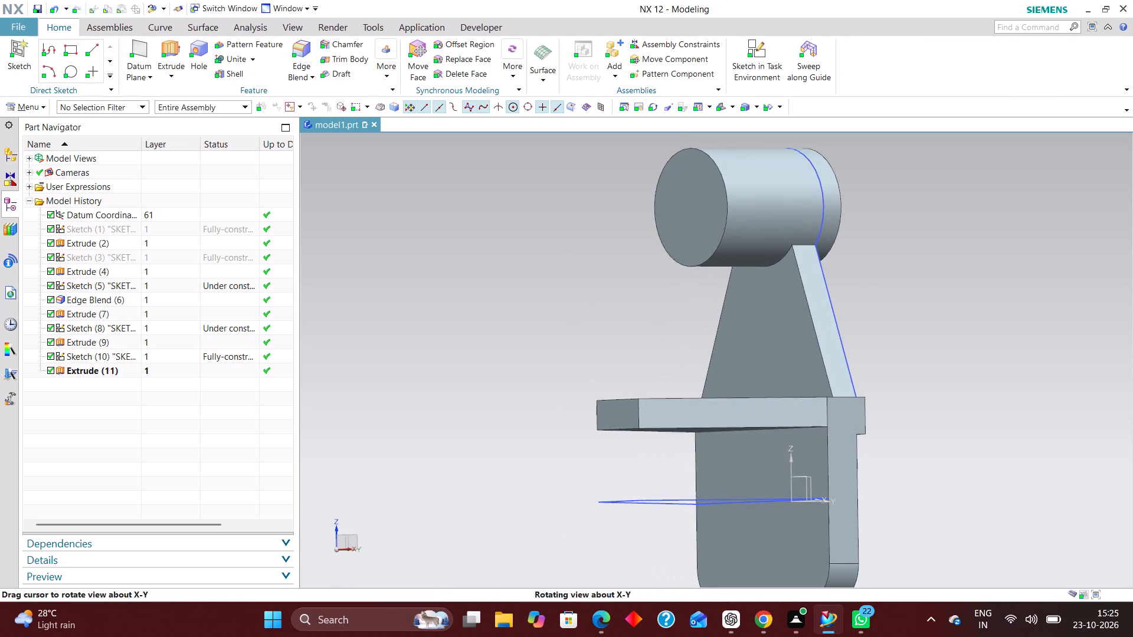
pyautogui.moveTo(850, 299); pyautogui.dragTo(849, 306, button='middle')
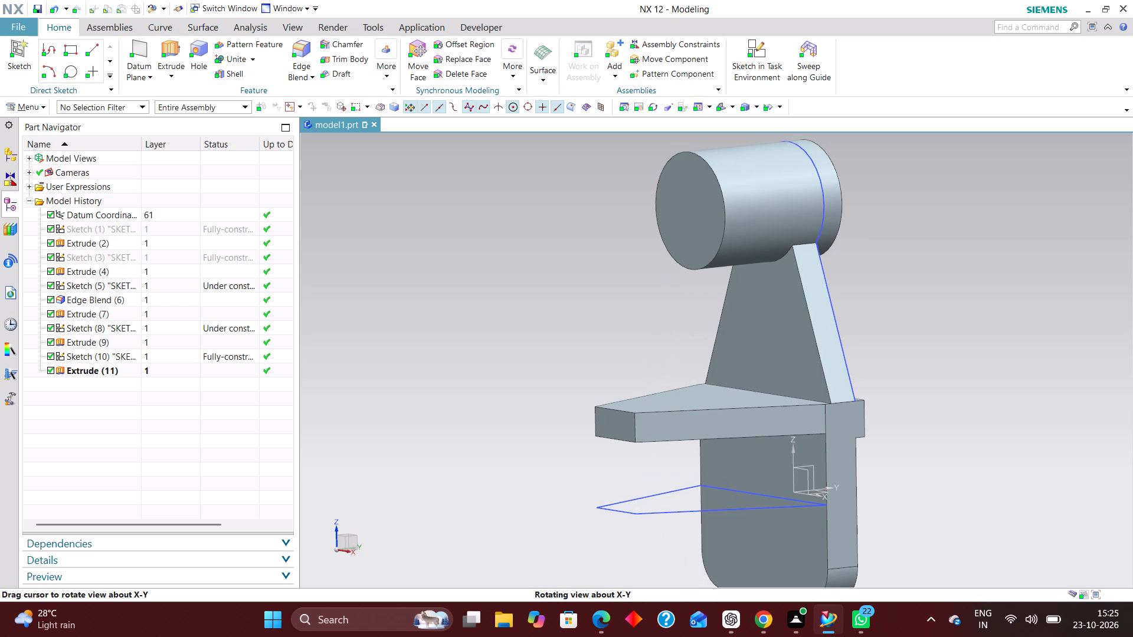
pyautogui.moveTo(849, 306); pyautogui.dragTo(850, 306, button='middle')
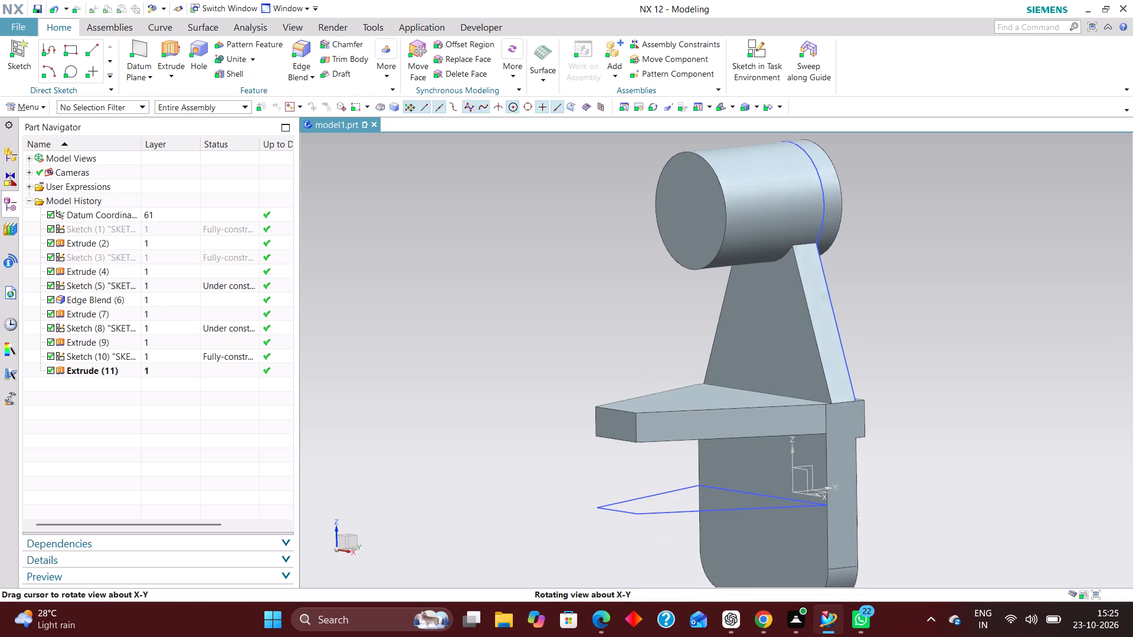
pyautogui.moveTo(850, 306); pyautogui.dragTo(865, 300, button='middle')
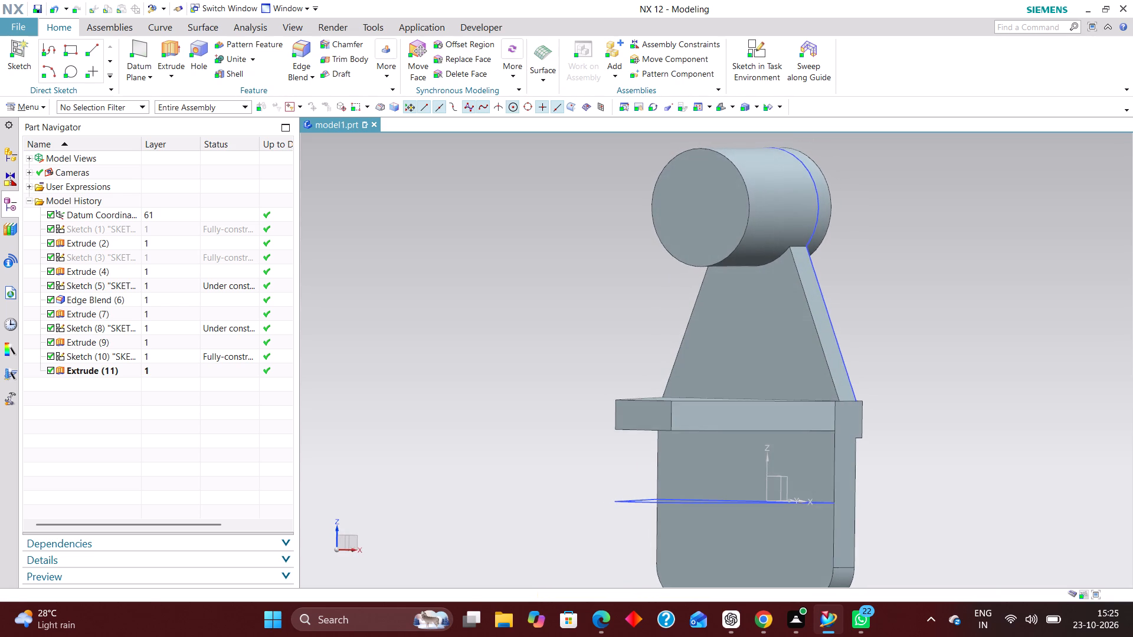
pyautogui.scroll(3, 605, 559)
pyautogui.moveTo(645, 444); pyautogui.dragTo(643, 493, button='right')
pyautogui.scroll(-5, 604, 468)
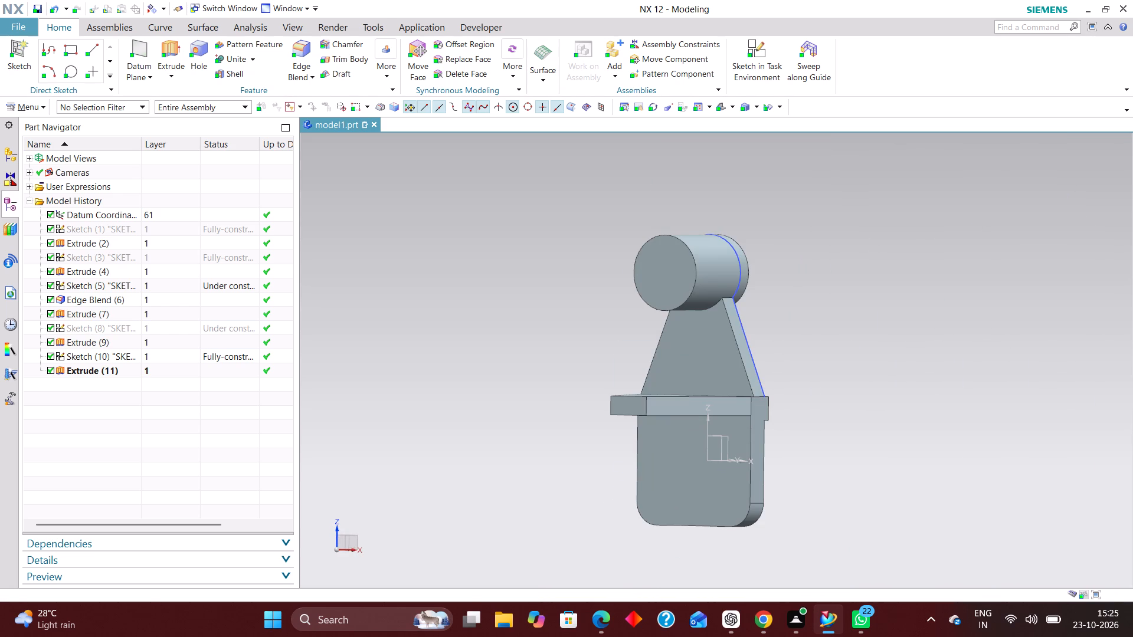
pyautogui.moveTo(737, 255); pyautogui.dragTo(741, 294, button='right')
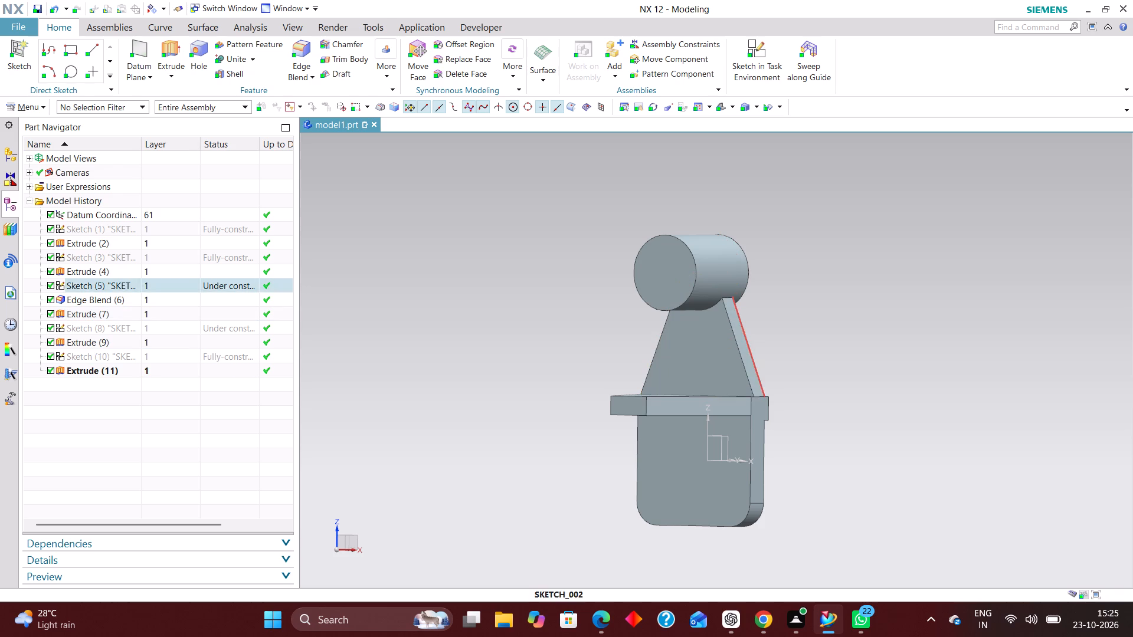
pyautogui.moveTo(748, 340); pyautogui.dragTo(775, 439, button='right')
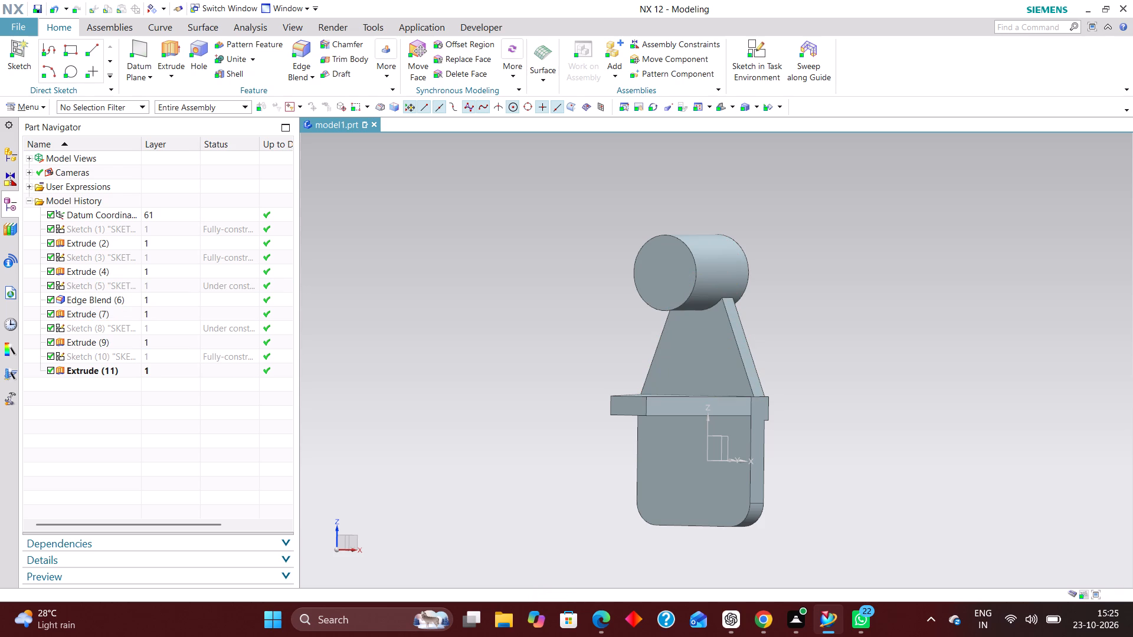
# Create a new task-environment sketch on the horizontal XY datum plane, with the origin at the datum coordinate system.
pyautogui.scroll(2, 623, 421)
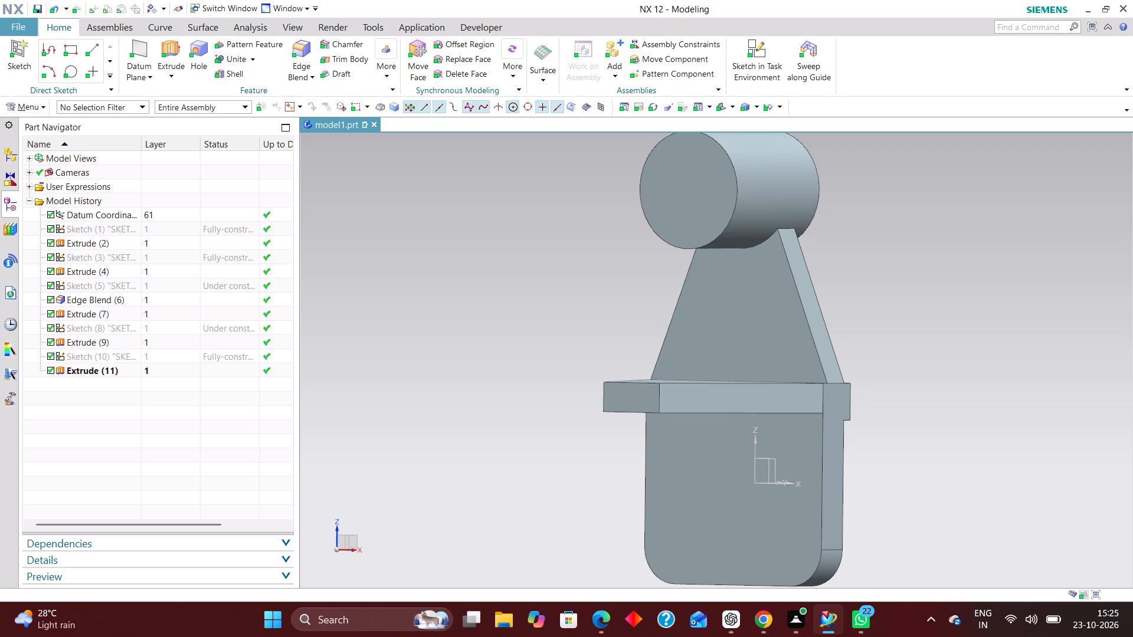
pyautogui.scroll(-2, 617, 353)
pyautogui.click(177, 324)
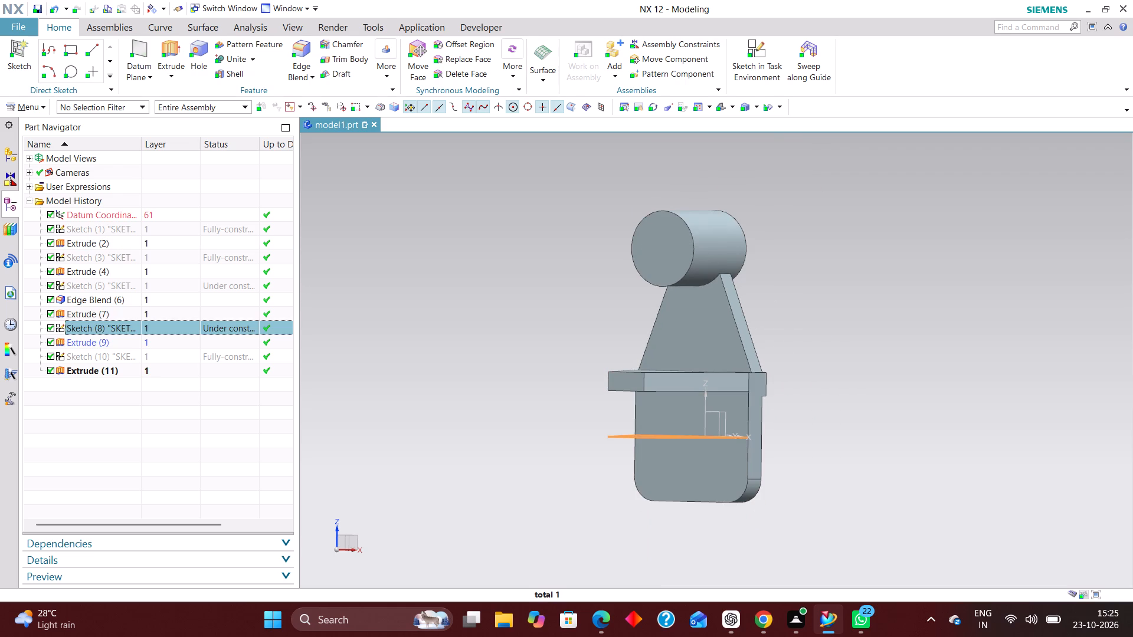
pyautogui.click(754, 48)
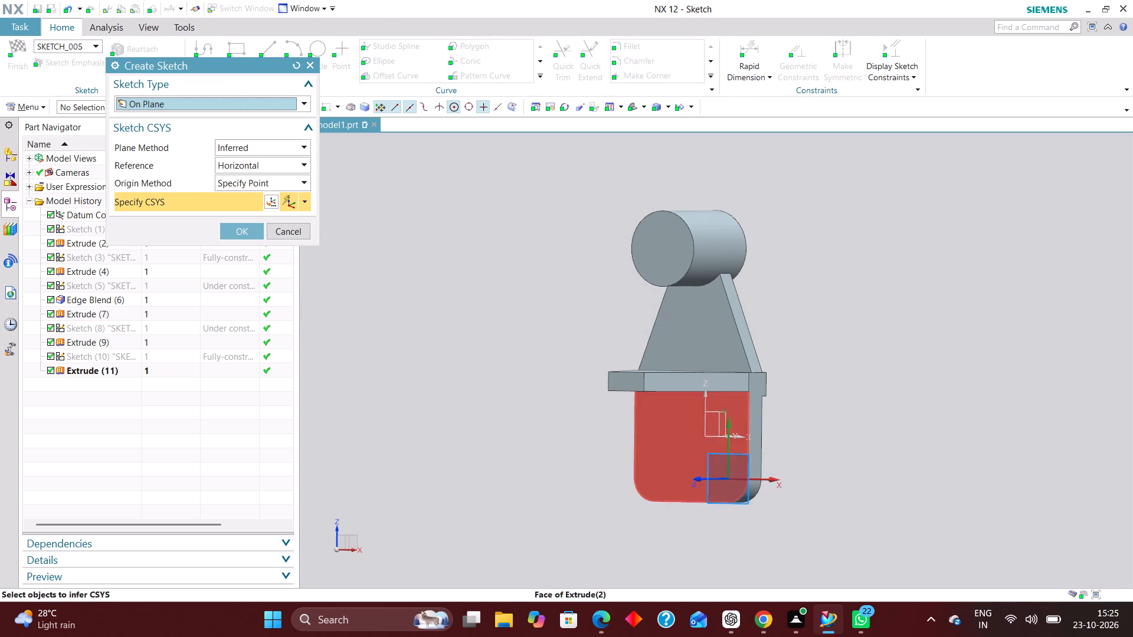
pyautogui.click(712, 436)
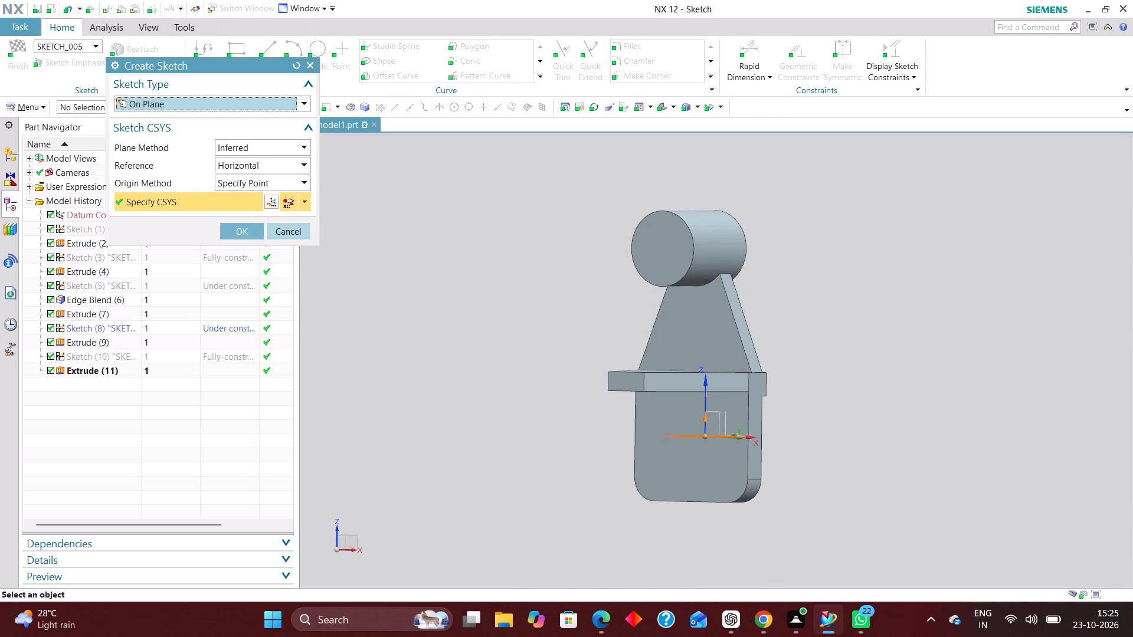
pyautogui.moveTo(503, 268); pyautogui.dragTo(491, 316, button='middle')
pyautogui.click(245, 232)
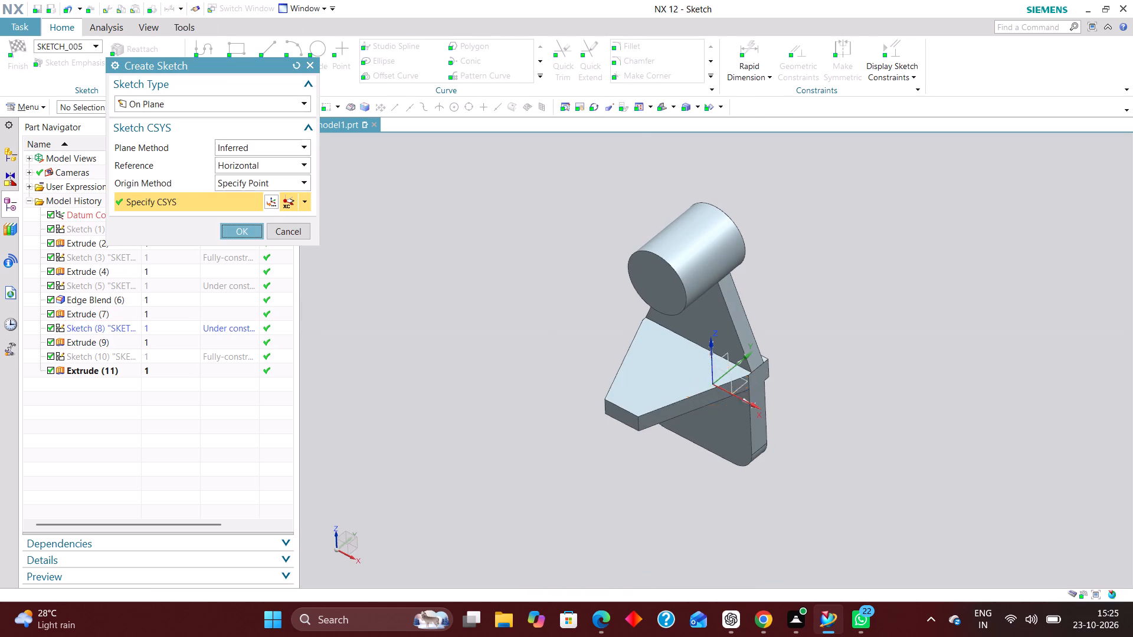
# Draw a circle at the horizontal arm's narrow end and constrain its centre point onto the sketch's Y axis.
pyautogui.scroll(-2, 554, 305)
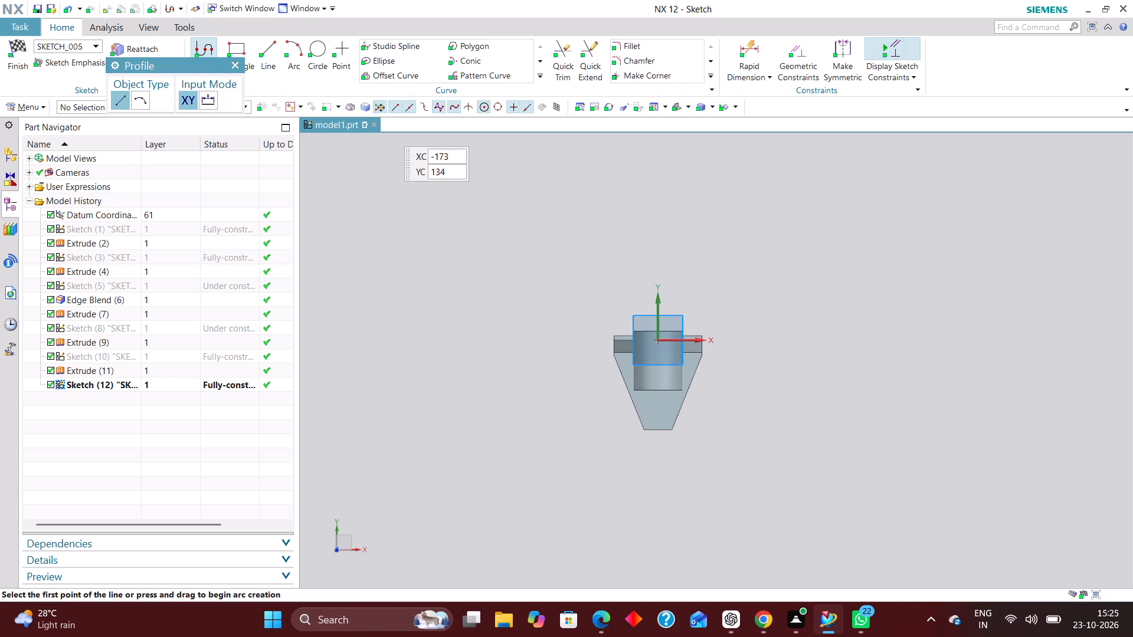
pyautogui.click(320, 51)
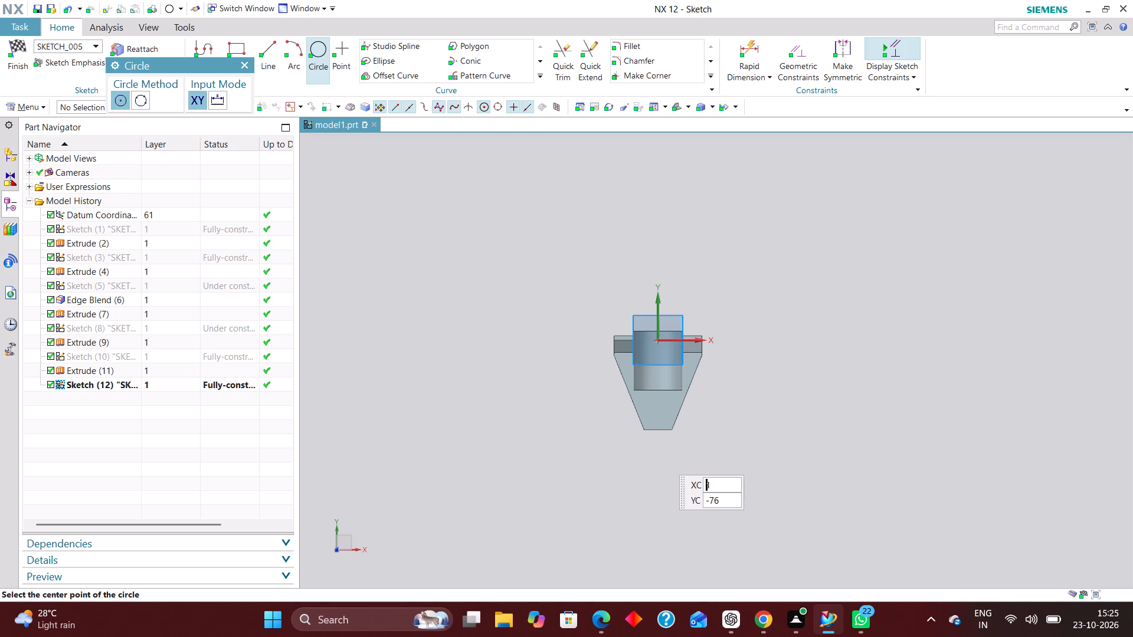
pyautogui.click(655, 448)
pyautogui.click(678, 477)
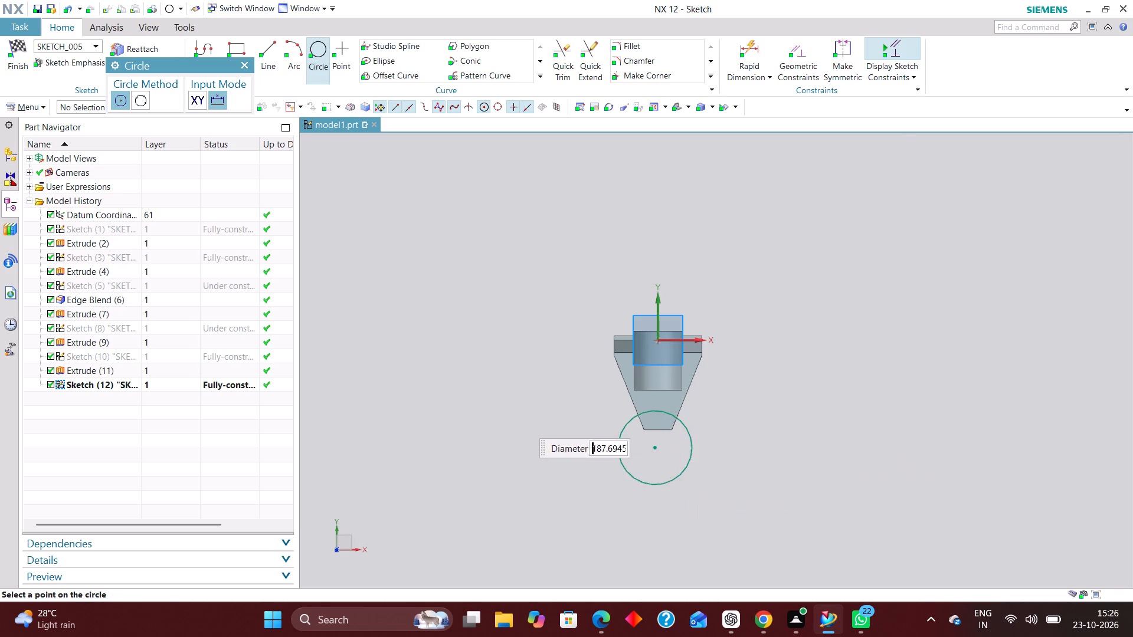
pyautogui.click(795, 47)
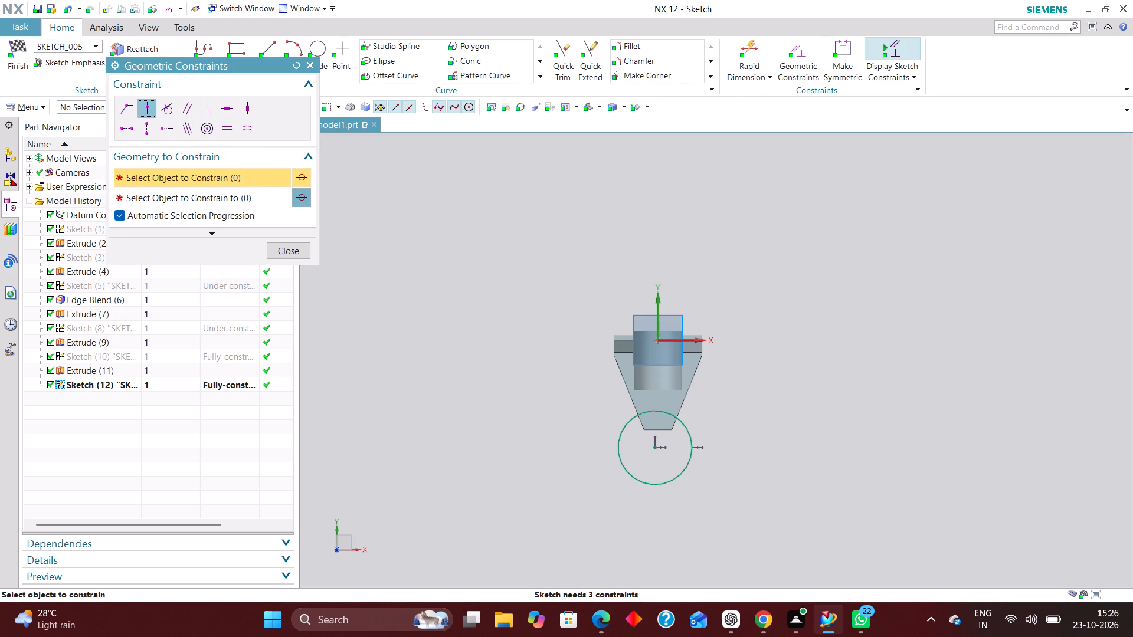
pyautogui.click(654, 448)
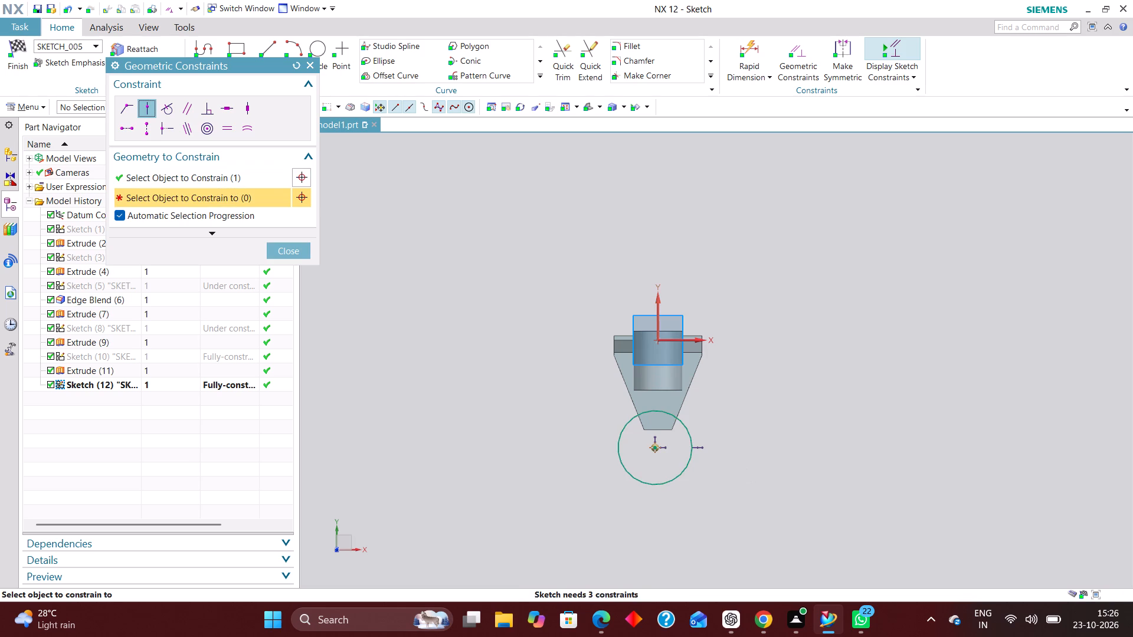
pyautogui.click(657, 310)
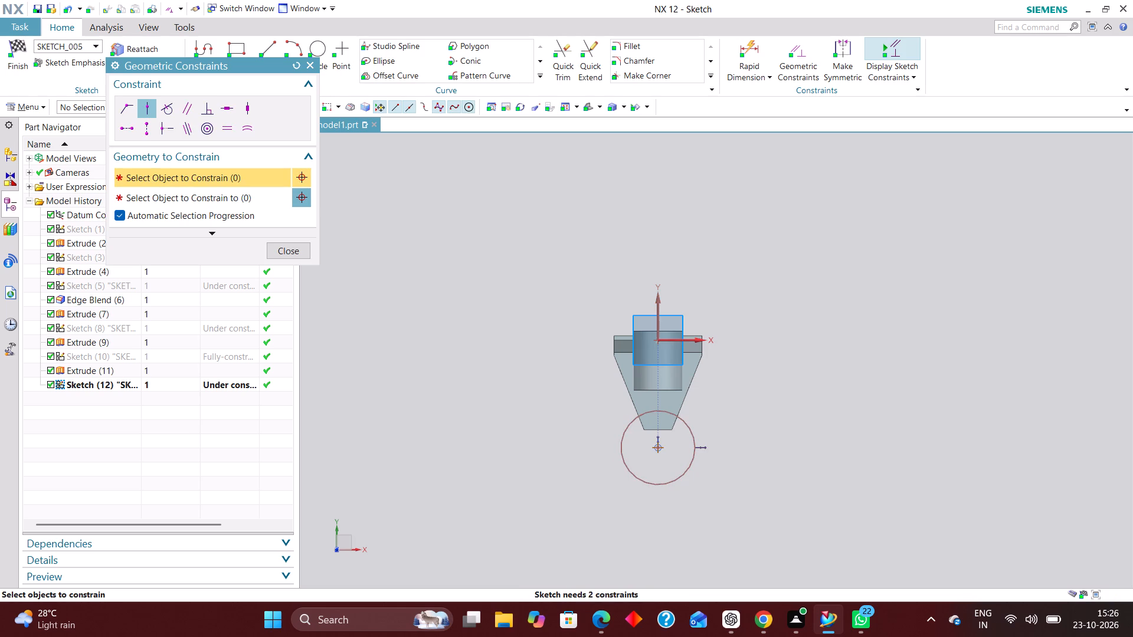
# Add an inferred dimension of 33+48 mm between the plate's edge on the arm side and the circle's centre.
pyautogui.scroll(2, 672, 514)
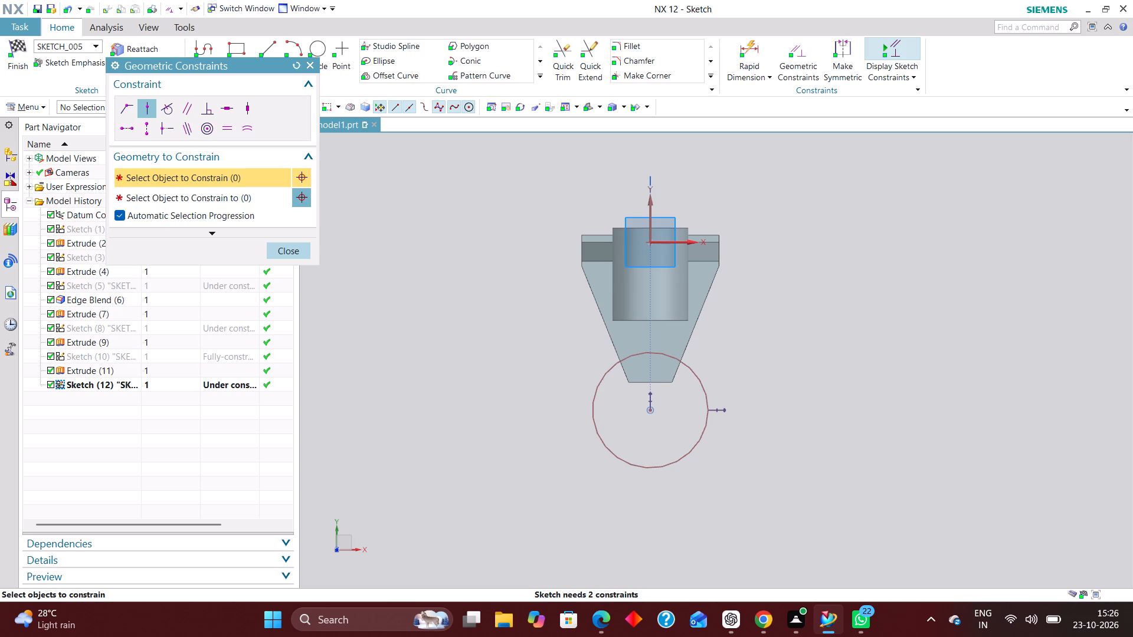
pyautogui.scroll(5, 657, 285)
pyautogui.scroll(-4, 728, 316)
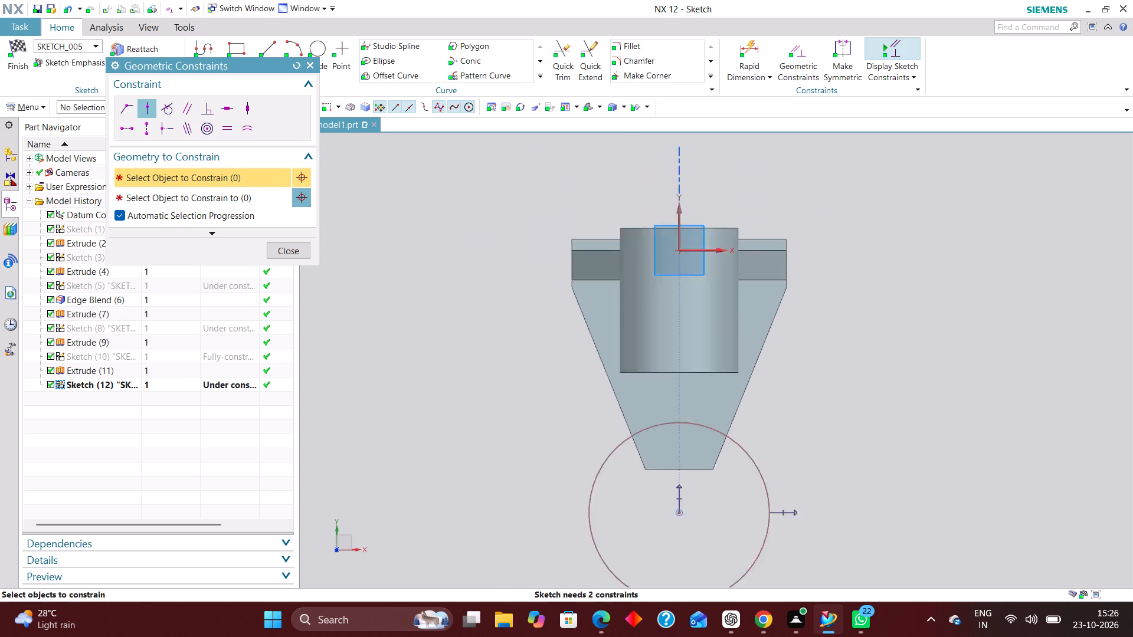
pyautogui.moveTo(842, 348); pyautogui.dragTo(823, 337, button='middle')
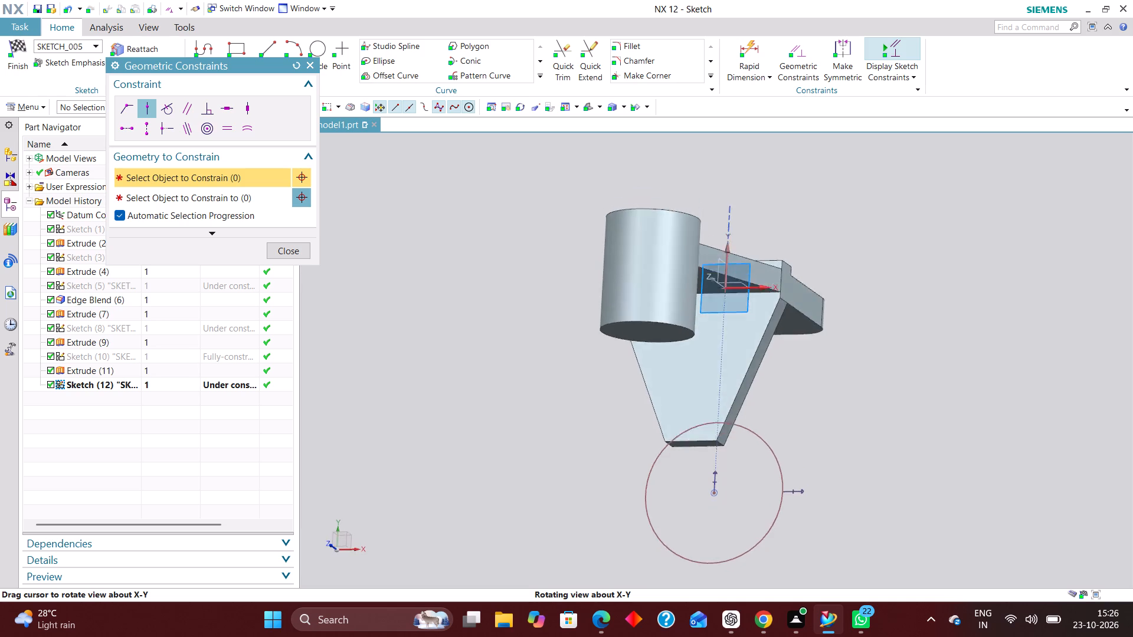
pyautogui.moveTo(823, 337); pyautogui.dragTo(834, 354, button='middle')
pyautogui.moveTo(860, 340); pyautogui.dragTo(821, 343, button='right')
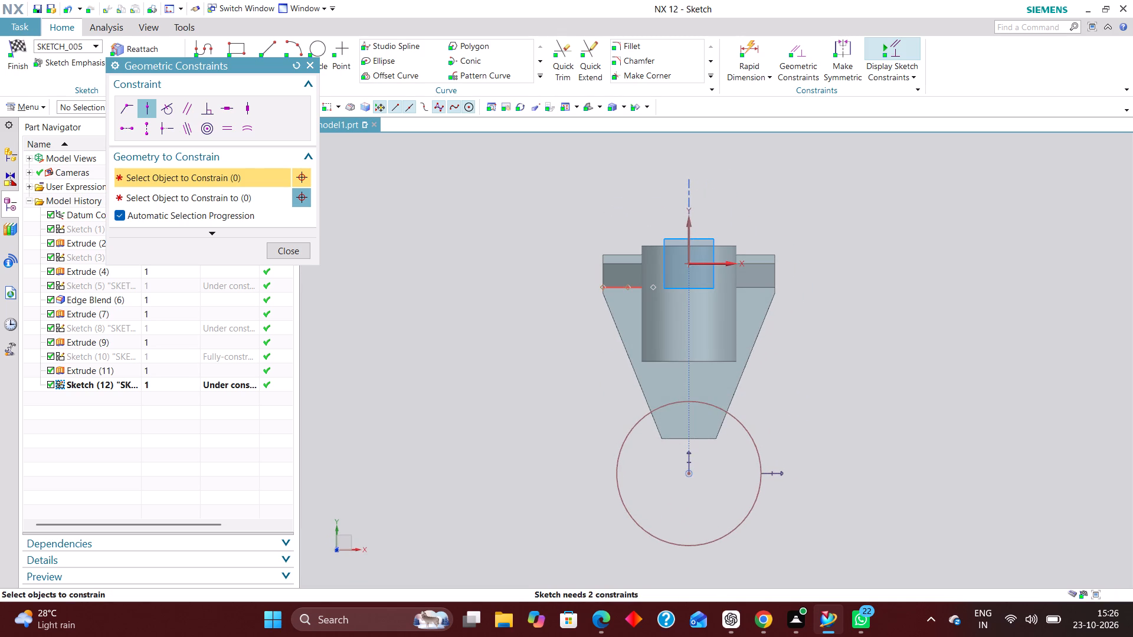
pyautogui.click(746, 49)
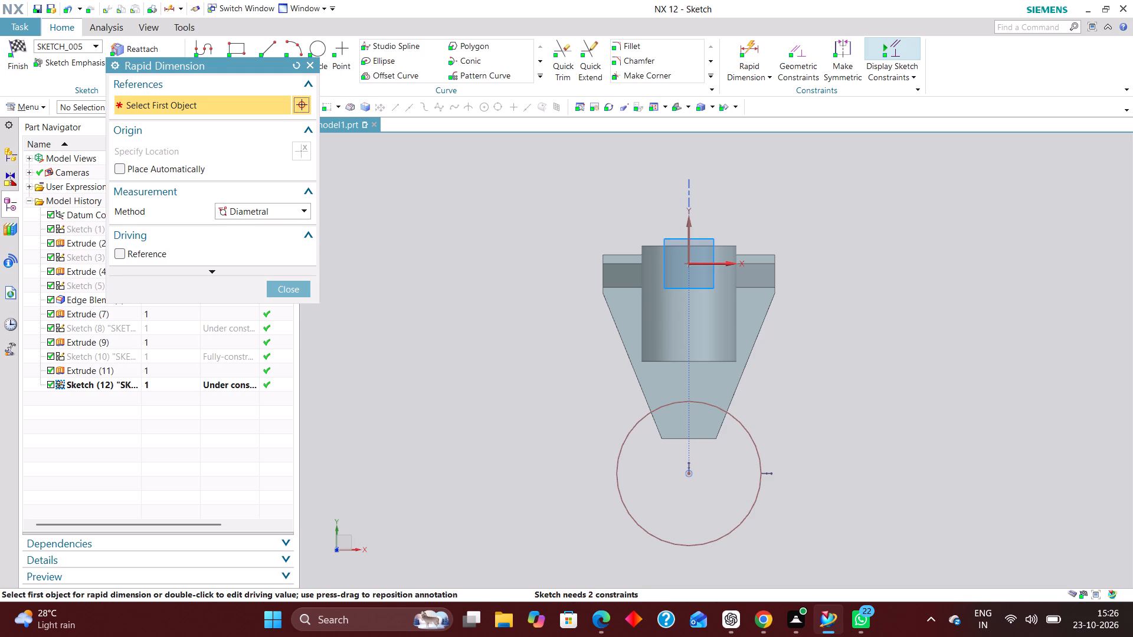
pyautogui.click(752, 287)
pyautogui.click(291, 214)
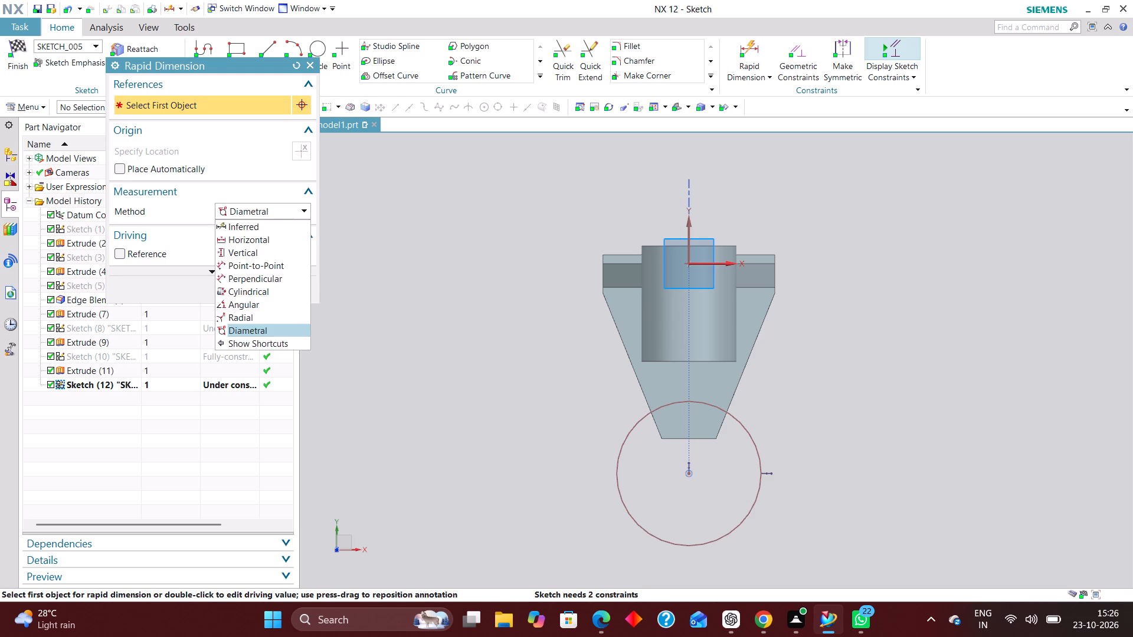
pyautogui.click(276, 222)
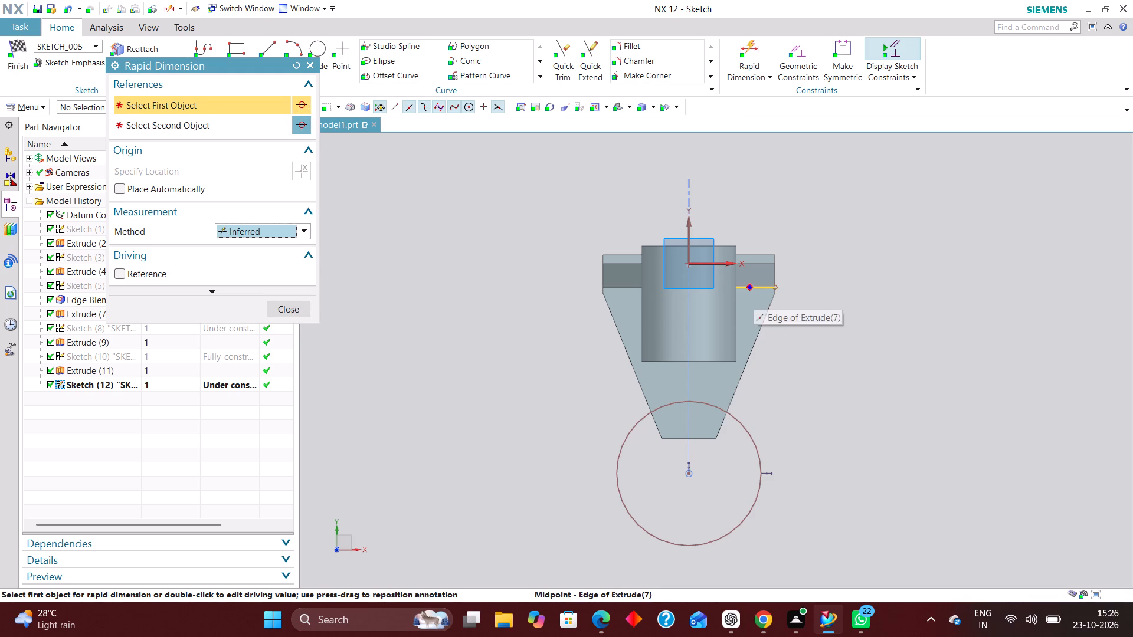
pyautogui.click(751, 289)
pyautogui.click(689, 475)
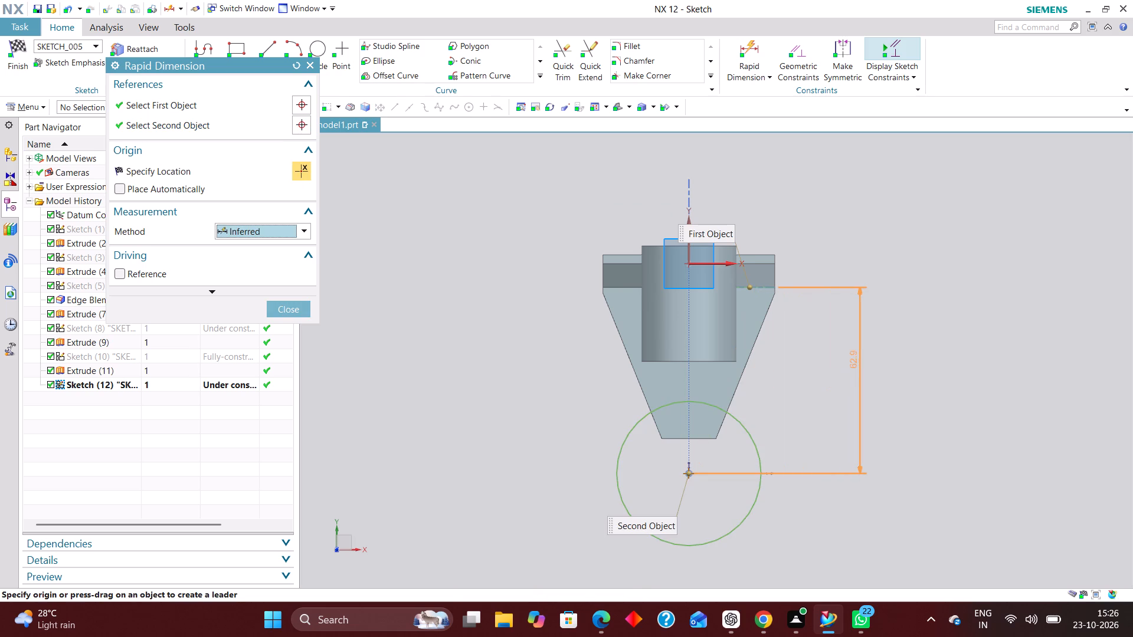
pyautogui.click(863, 386)
pyautogui.write('33')
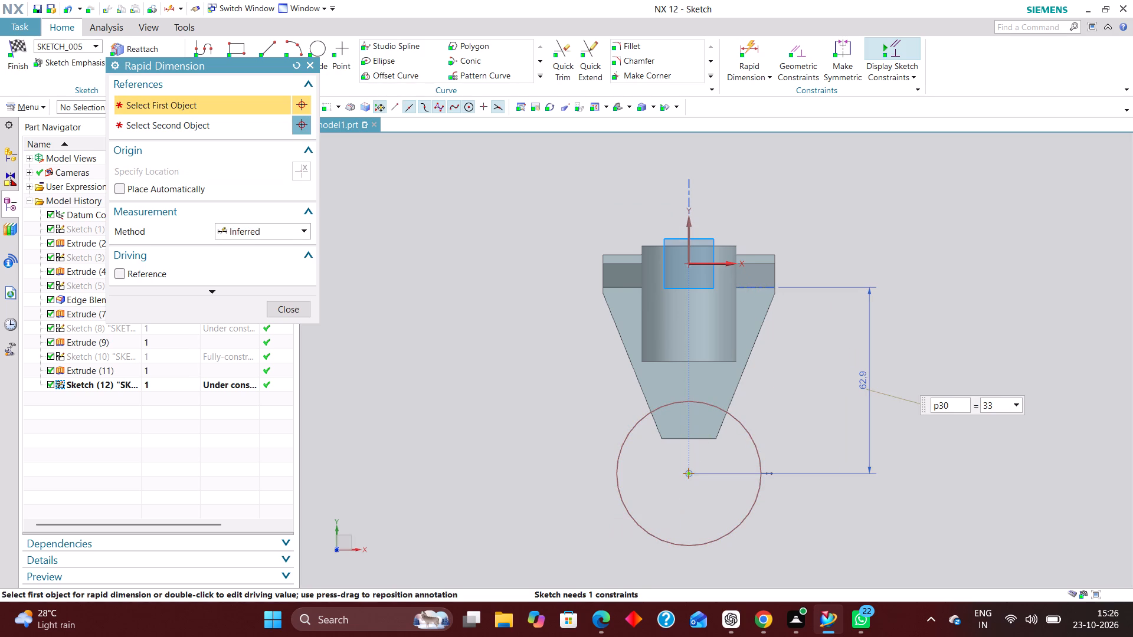
pyautogui.press('+')
pyautogui.write('48')
pyautogui.press('Return')
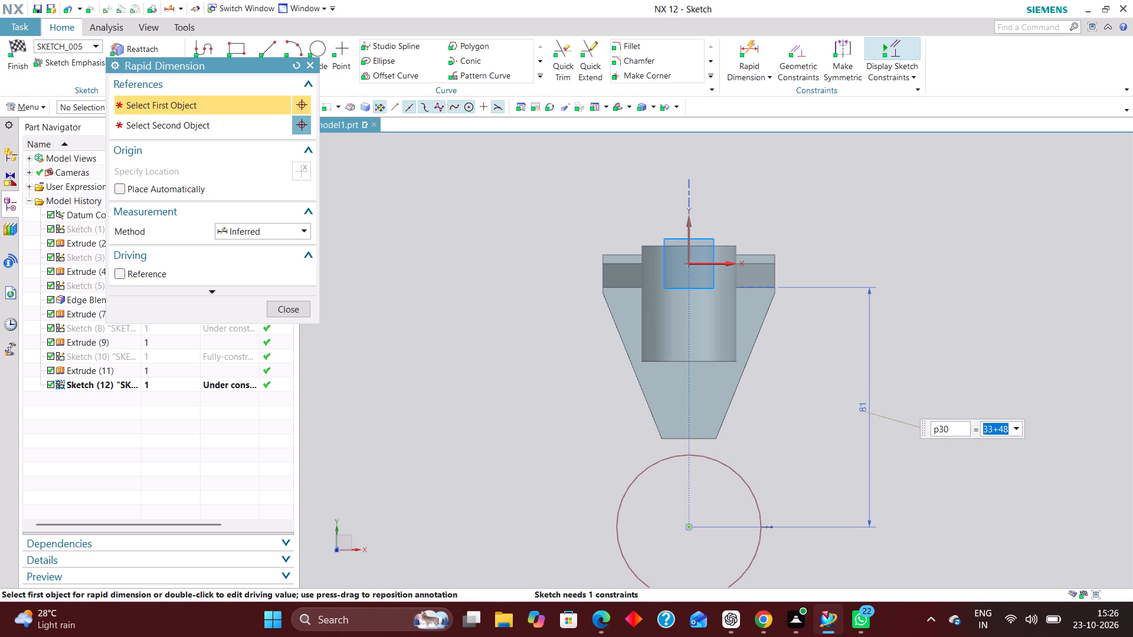
pyautogui.click(293, 310)
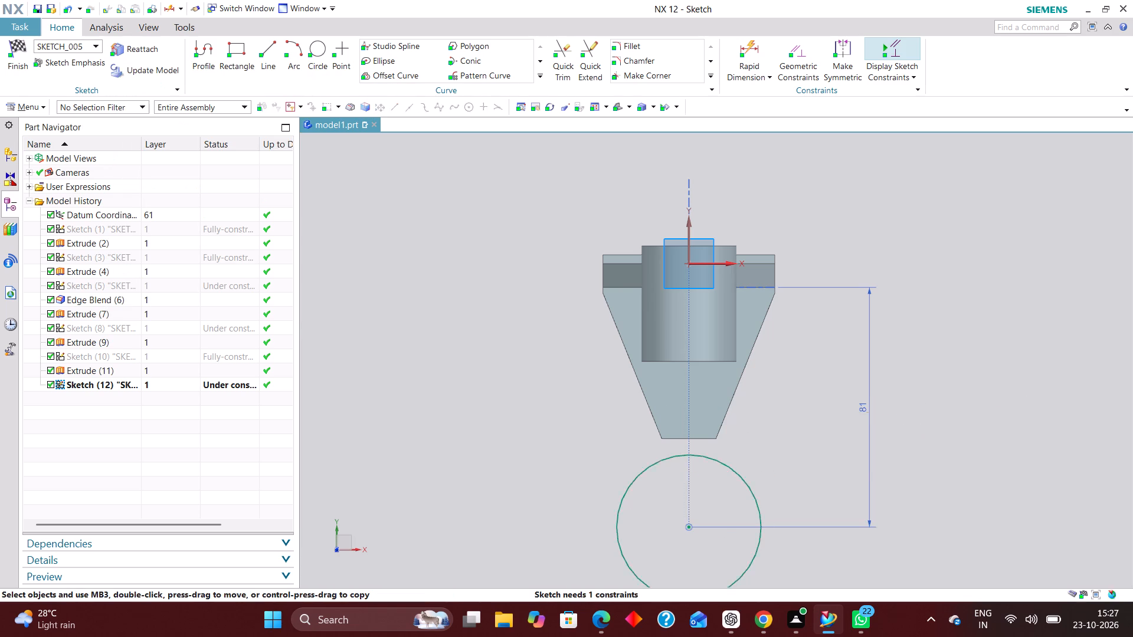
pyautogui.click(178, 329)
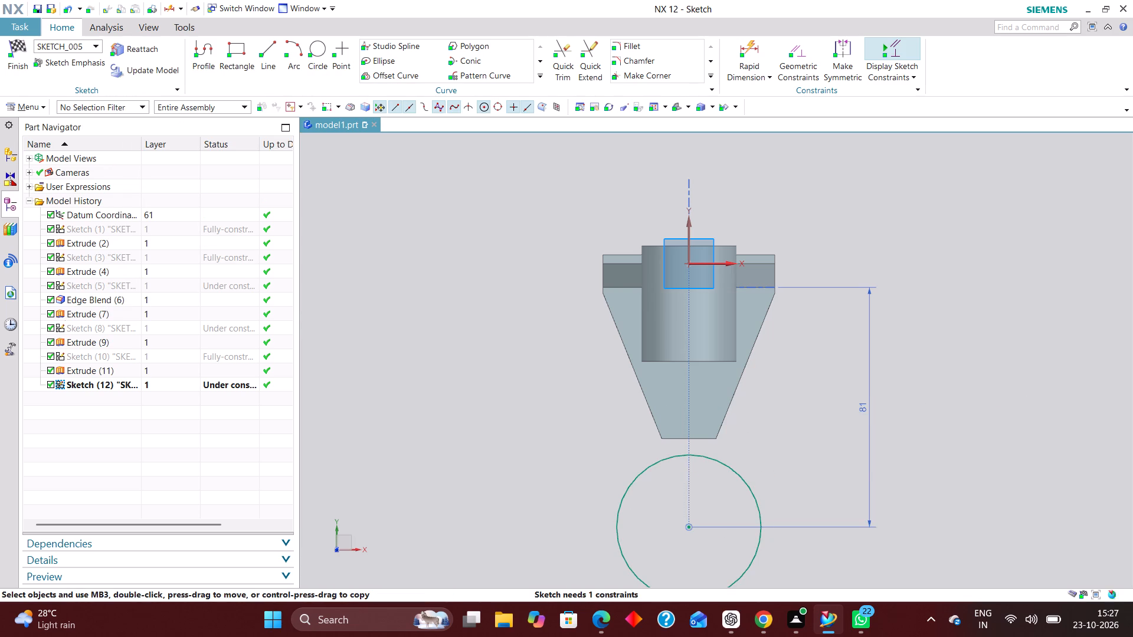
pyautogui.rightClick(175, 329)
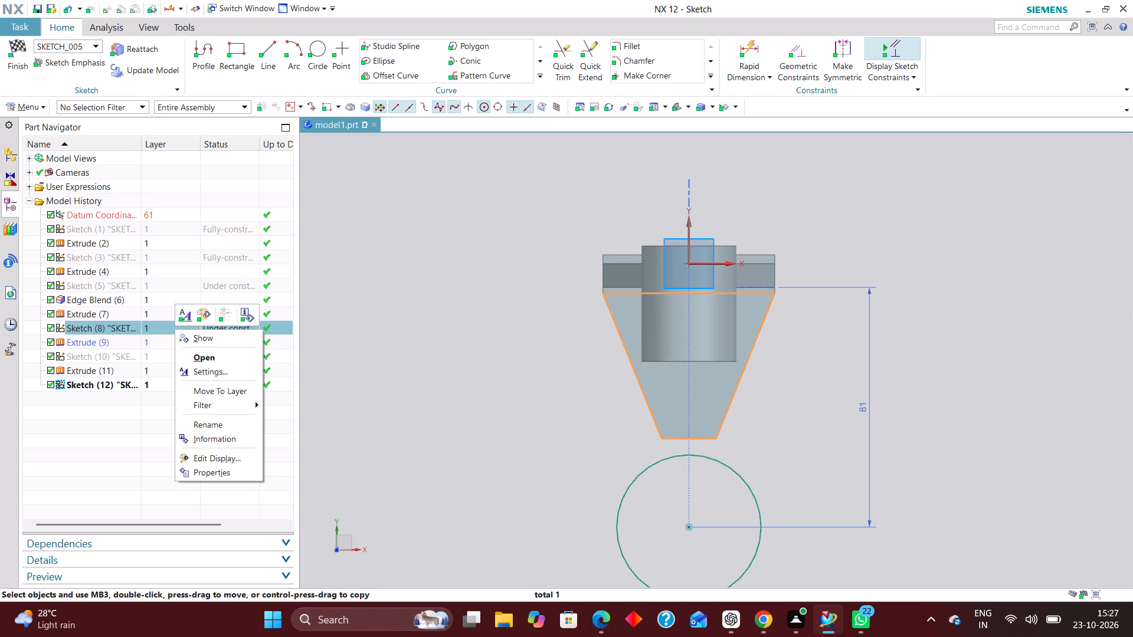
# Add a 32 mm diametral dimension to the circle and finish the sketch.
pyautogui.click(754, 53)
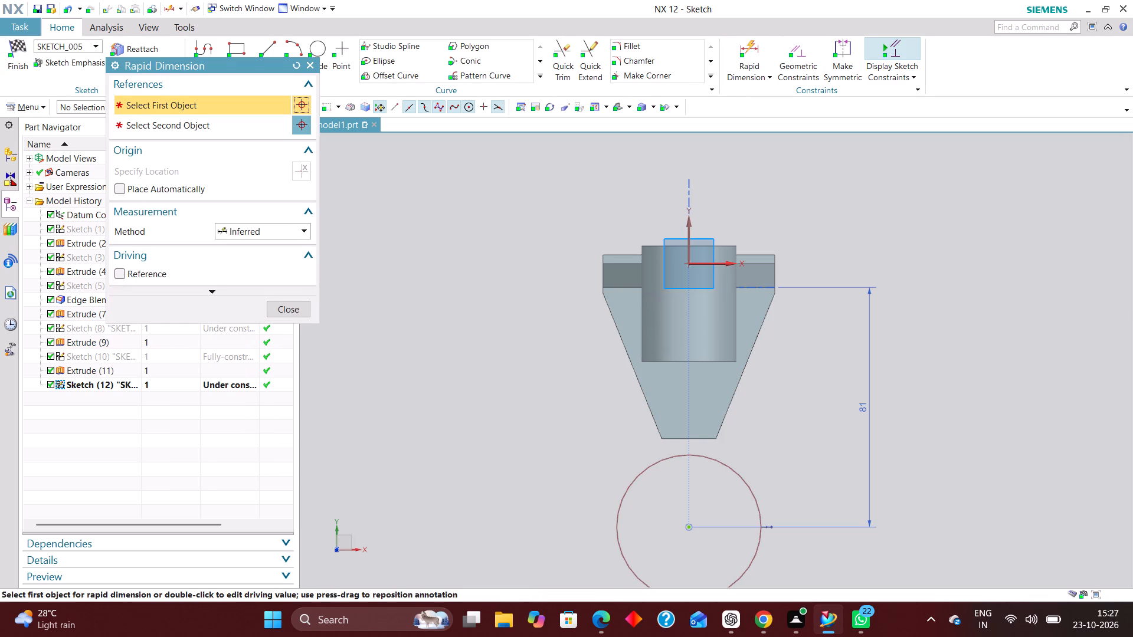
pyautogui.click(278, 233)
pyautogui.click(268, 351)
pyautogui.click(754, 490)
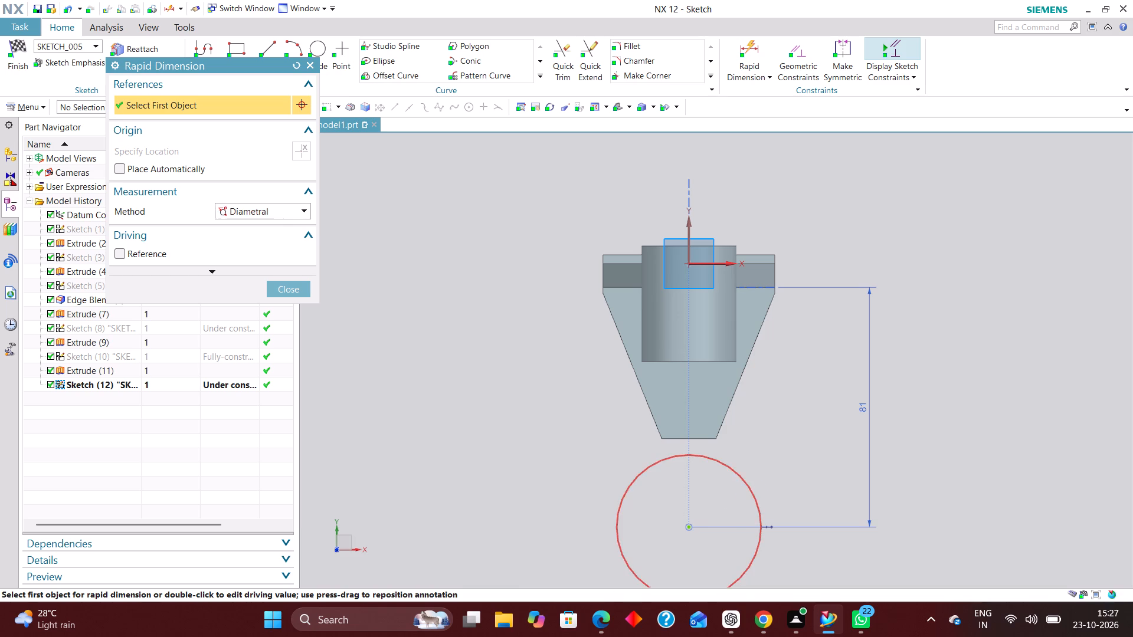
pyautogui.click(790, 446)
pyautogui.write('32')
pyautogui.press('Return')
pyautogui.click(289, 290)
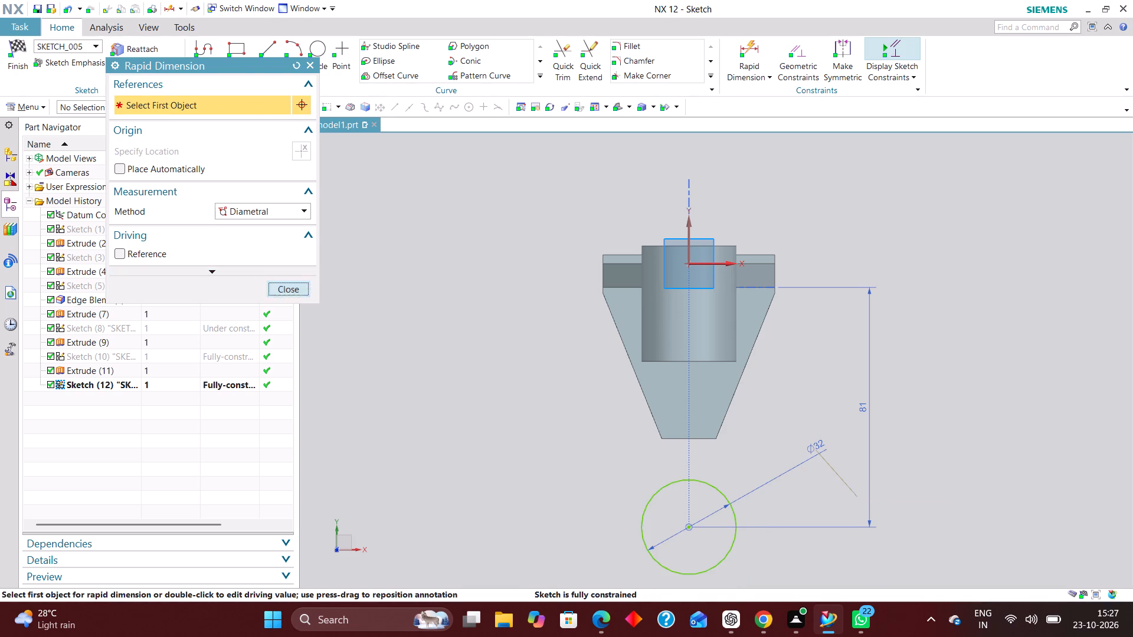
pyautogui.click(14, 48)
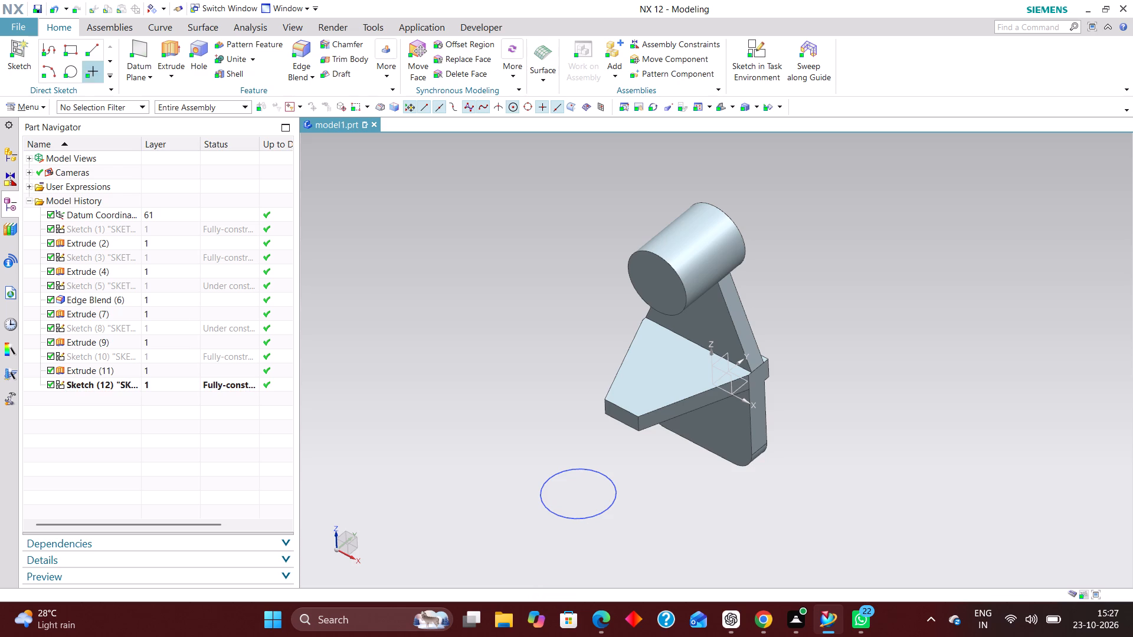
# Edit the horizontal arm's trapezoid sketch with rollback and dimension its narrow end 33+48 mm from the plate's edge.
pyautogui.click(124, 330)
pyautogui.rightClick(124, 330)
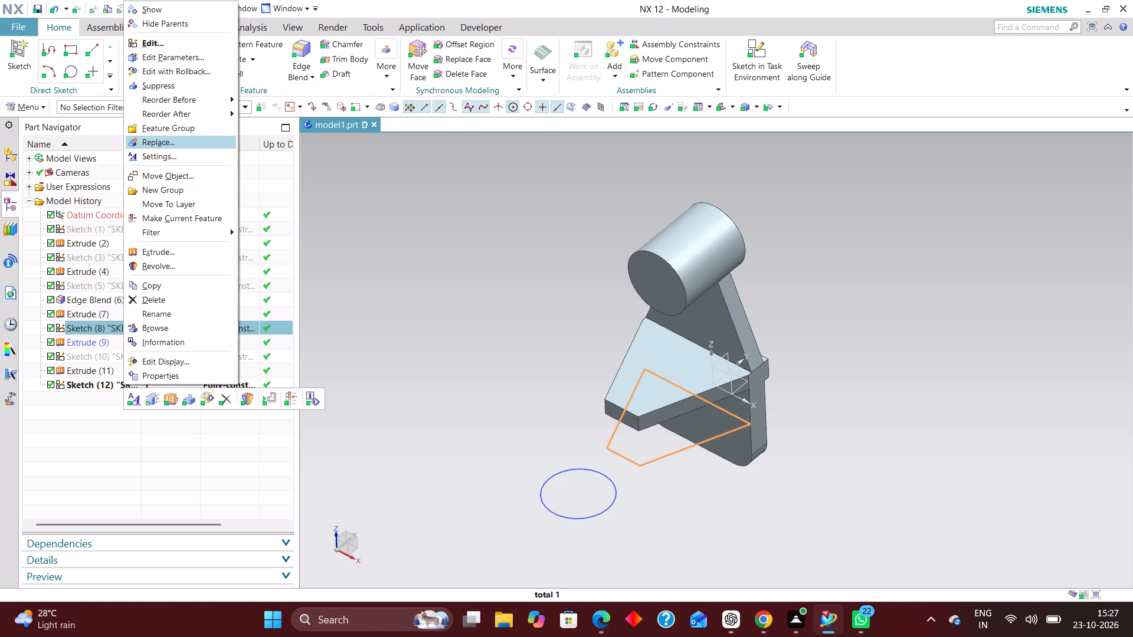
pyautogui.click(198, 73)
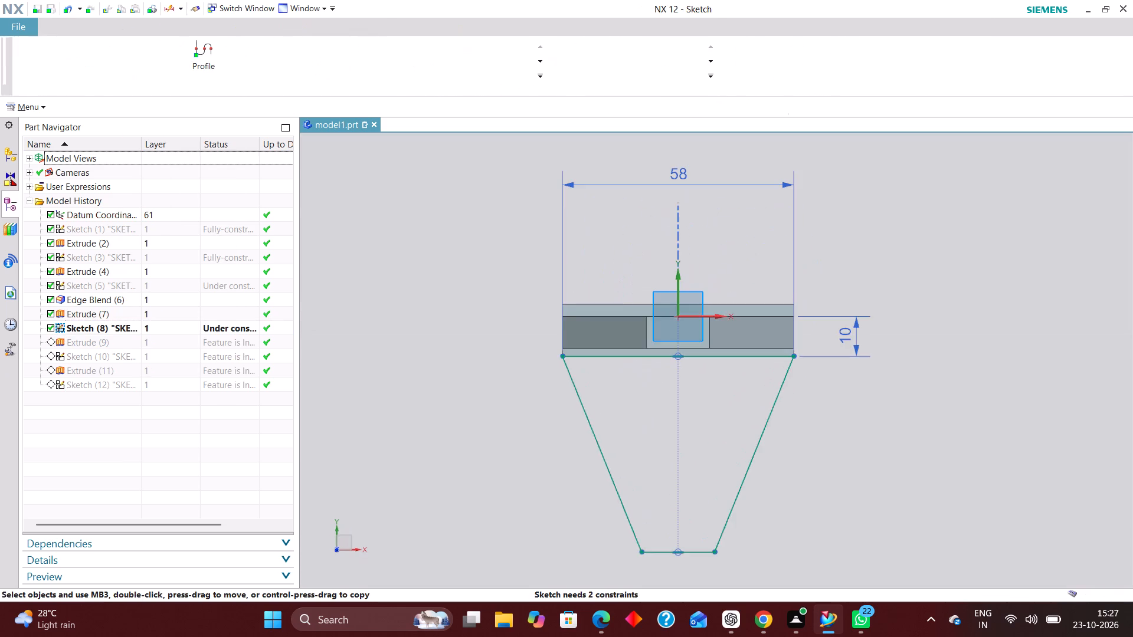
pyautogui.scroll(-2, 583, 260)
pyautogui.click(754, 49)
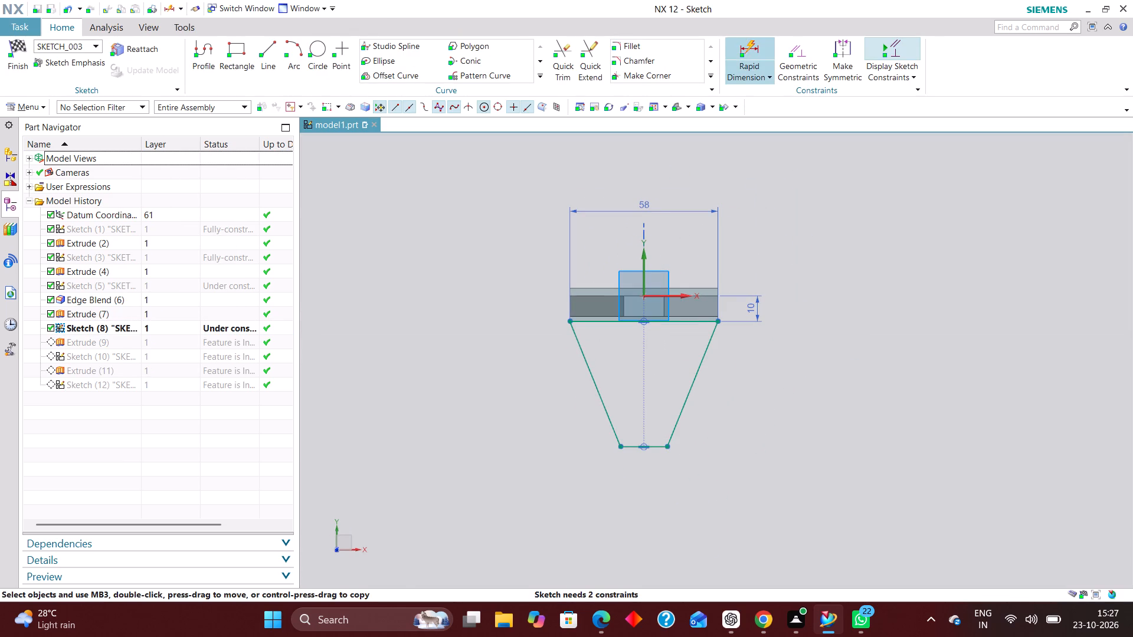
pyautogui.scroll(3, 662, 402)
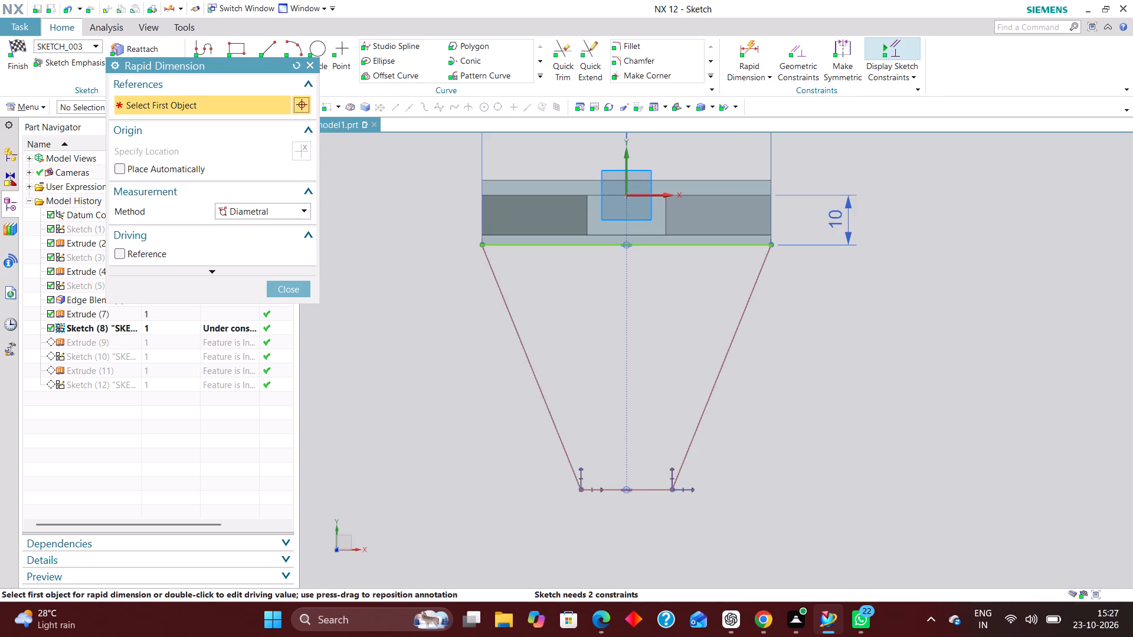
pyautogui.middleClick(820, 412)
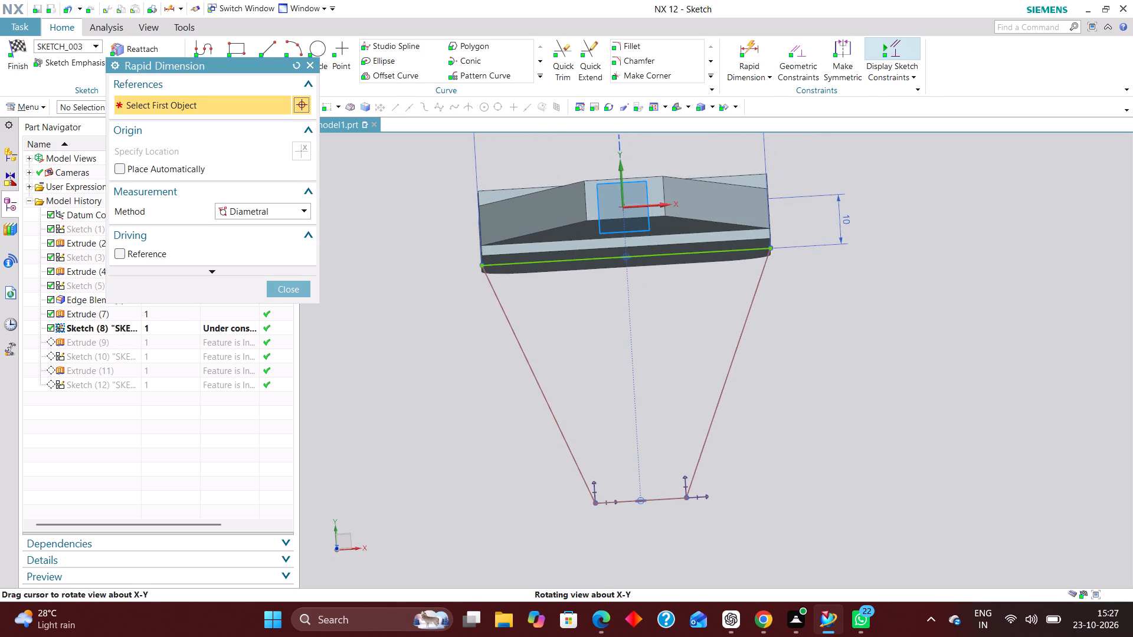
pyautogui.moveTo(876, 410); pyautogui.dragTo(744, 406, button='right')
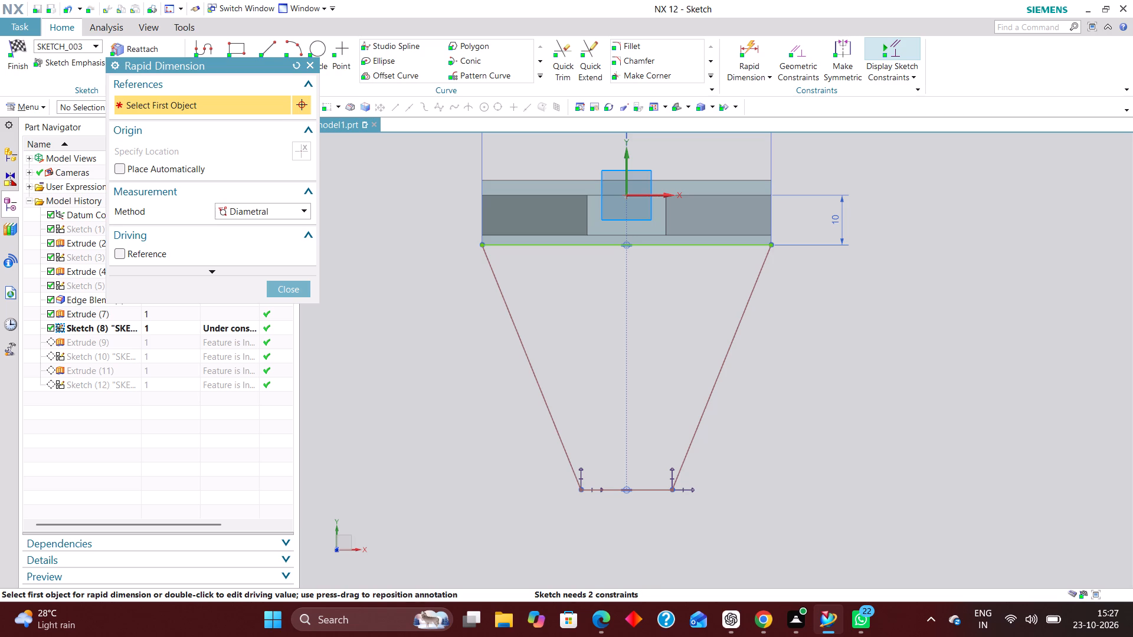
pyautogui.click(291, 212)
pyautogui.click(279, 222)
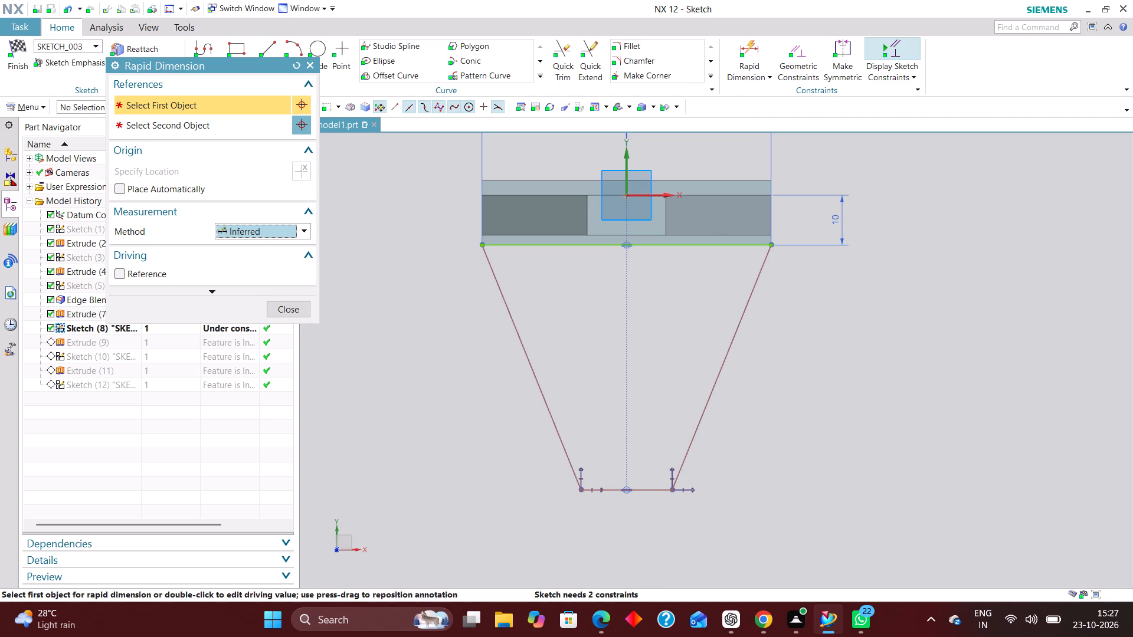
pyautogui.click(723, 234)
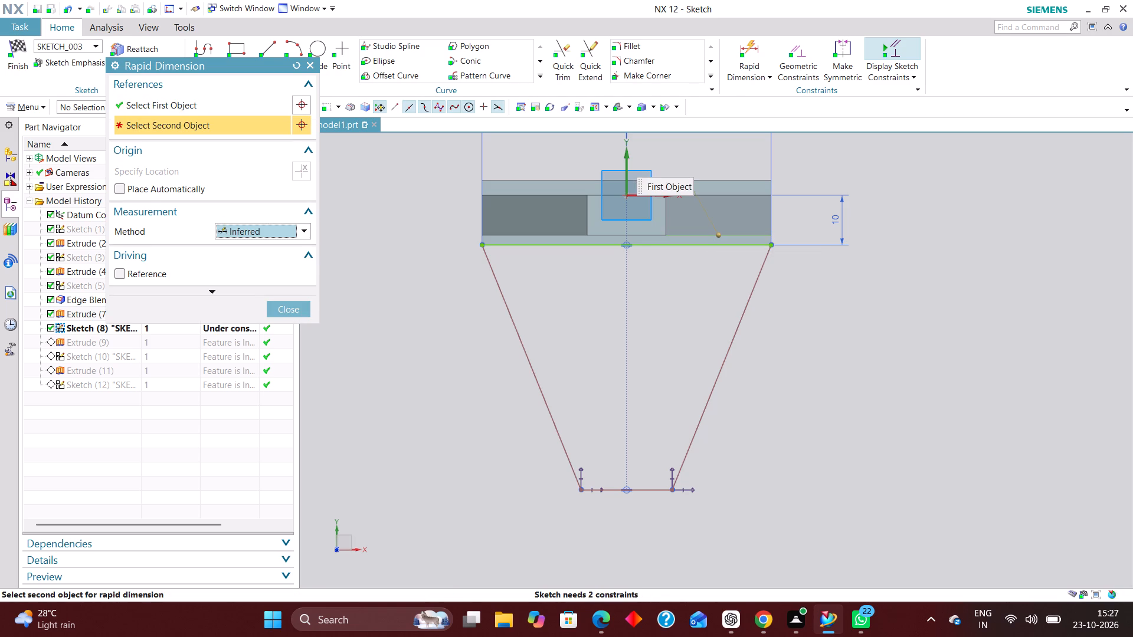
pyautogui.click(628, 494)
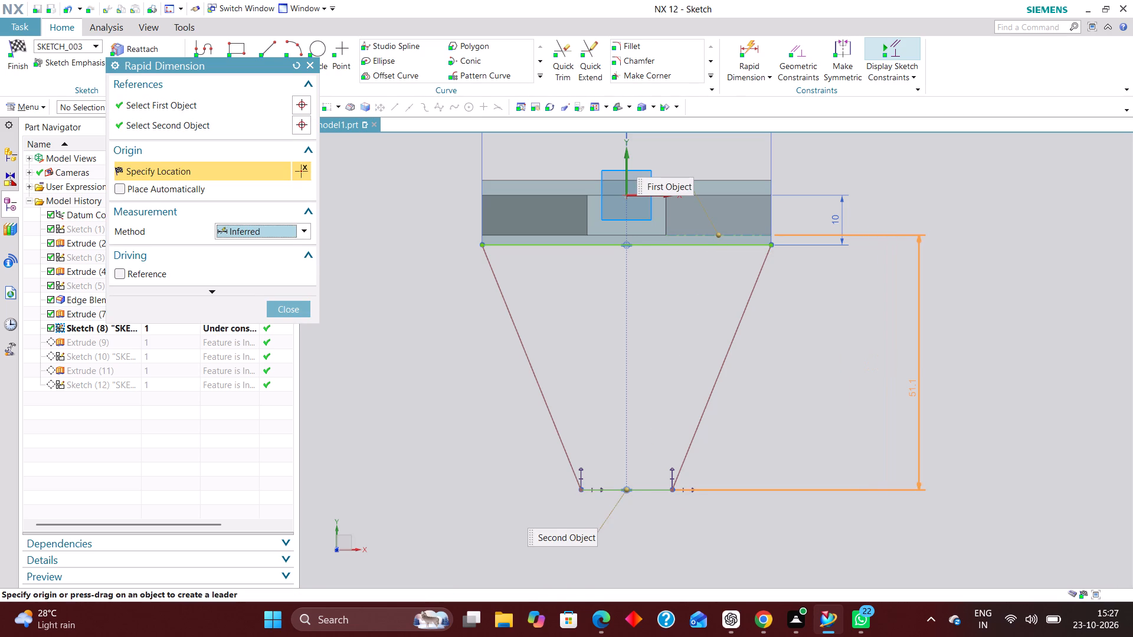
pyautogui.click(912, 388)
pyautogui.write('33+')
pyautogui.write('48')
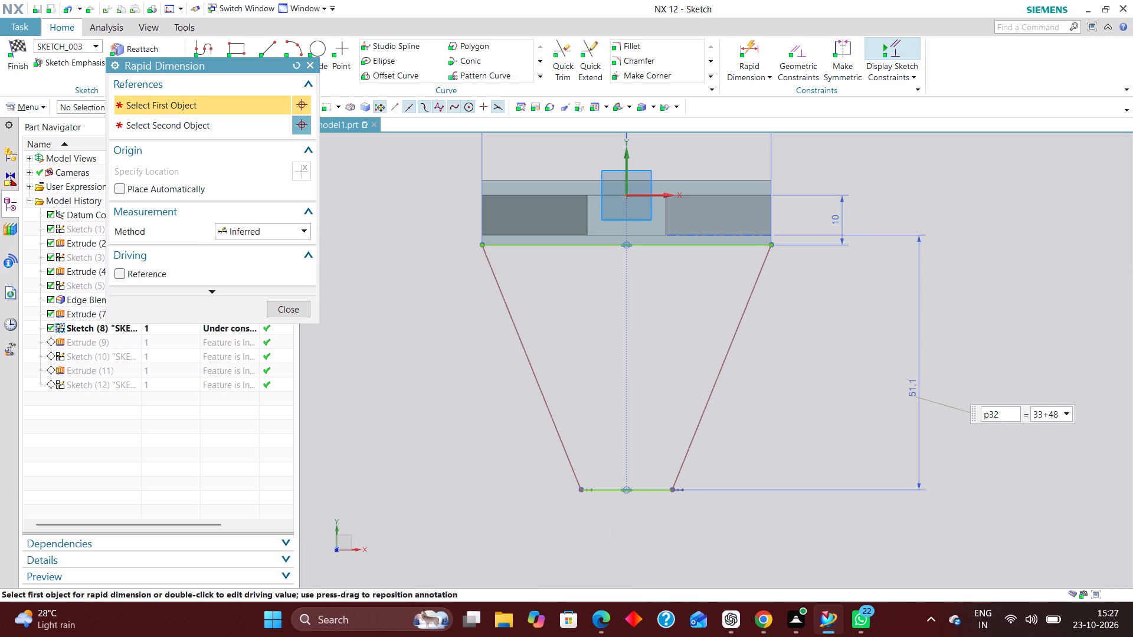
pyautogui.press('Return')
pyautogui.scroll(-4, 721, 453)
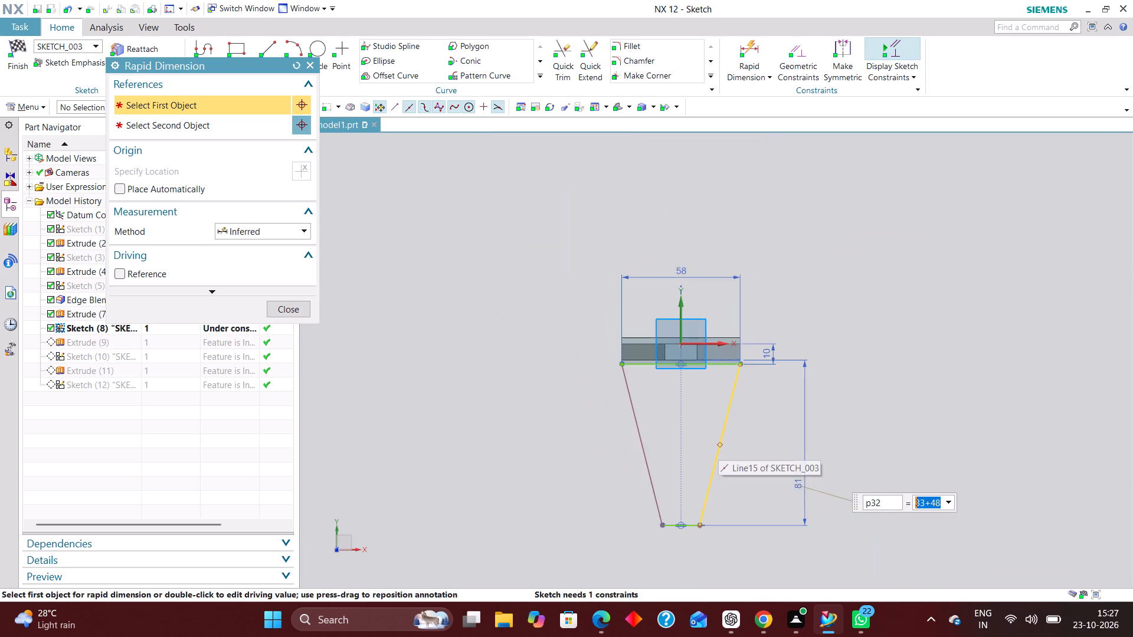
# Finish dimensioning and exit the horizontal arm's trapezoid sketch.
pyautogui.scroll(2, 690, 501)
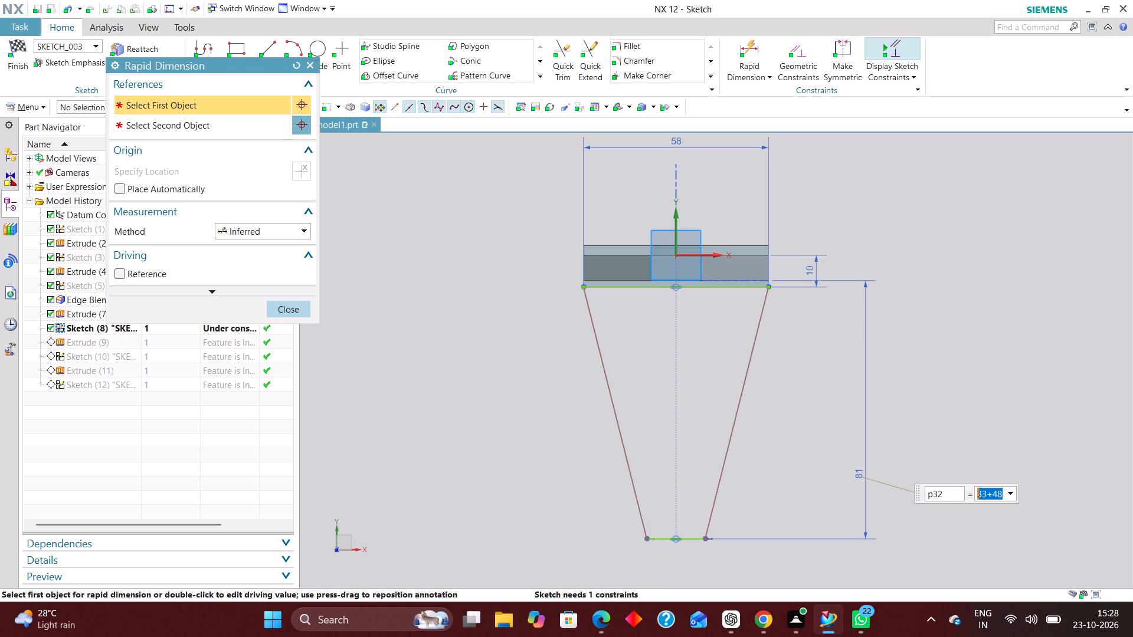
pyautogui.click(301, 308)
pyautogui.click(13, 44)
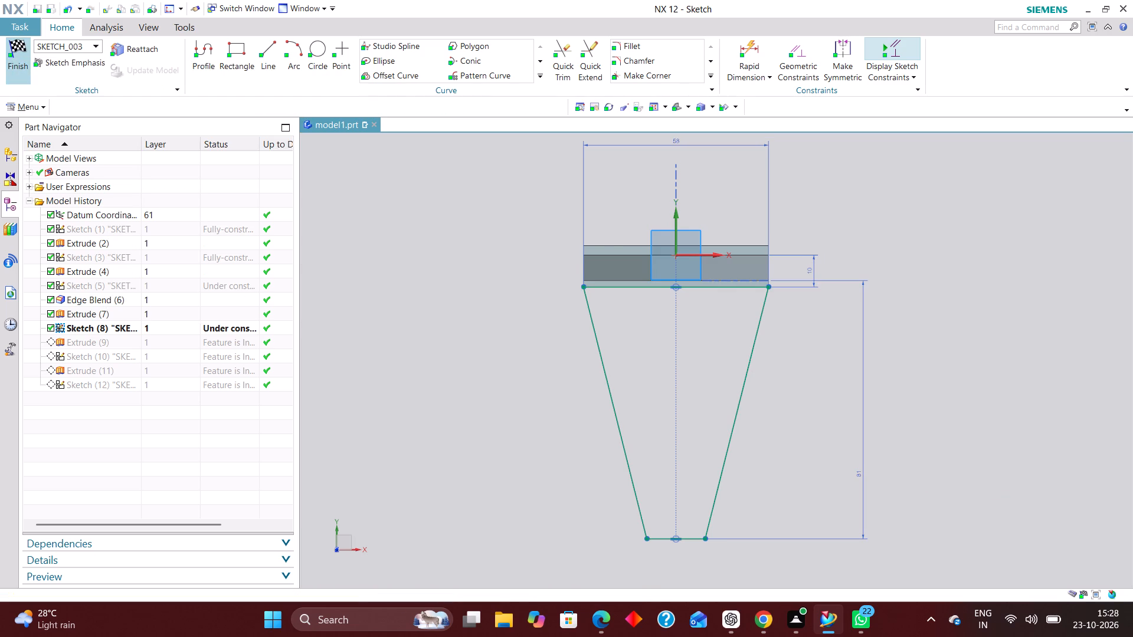
# Start extruding the 32 mm circle at the horizontal arm's narrow end, working in a side view of the bracket.
pyautogui.moveTo(854, 426); pyautogui.dragTo(850, 422, button='middle')
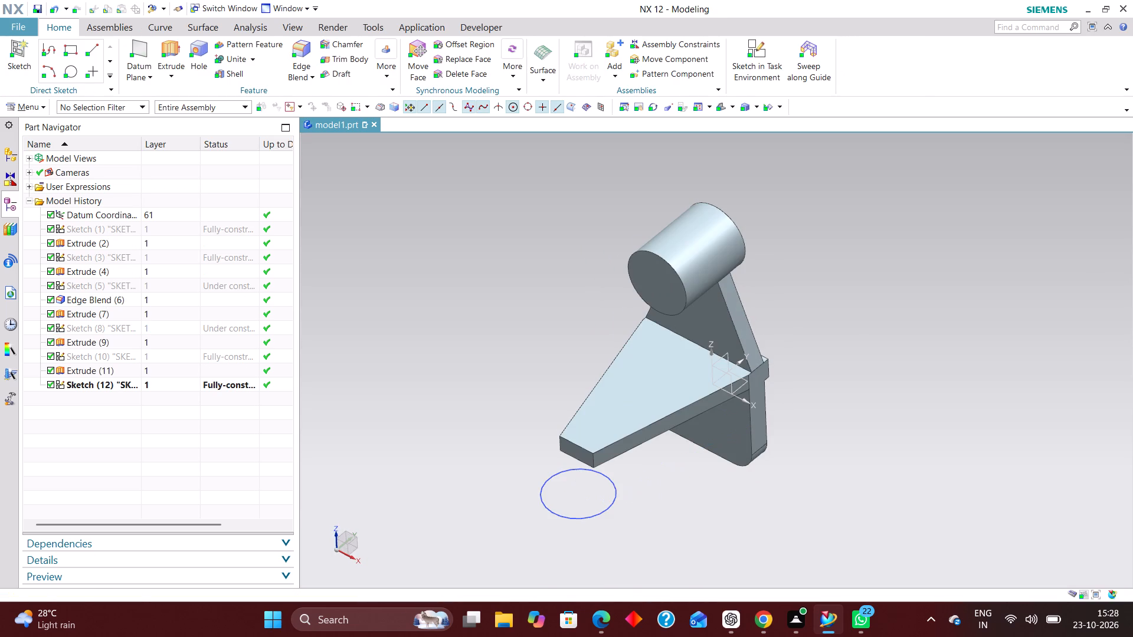
pyautogui.moveTo(850, 422); pyautogui.dragTo(842, 421, button='middle')
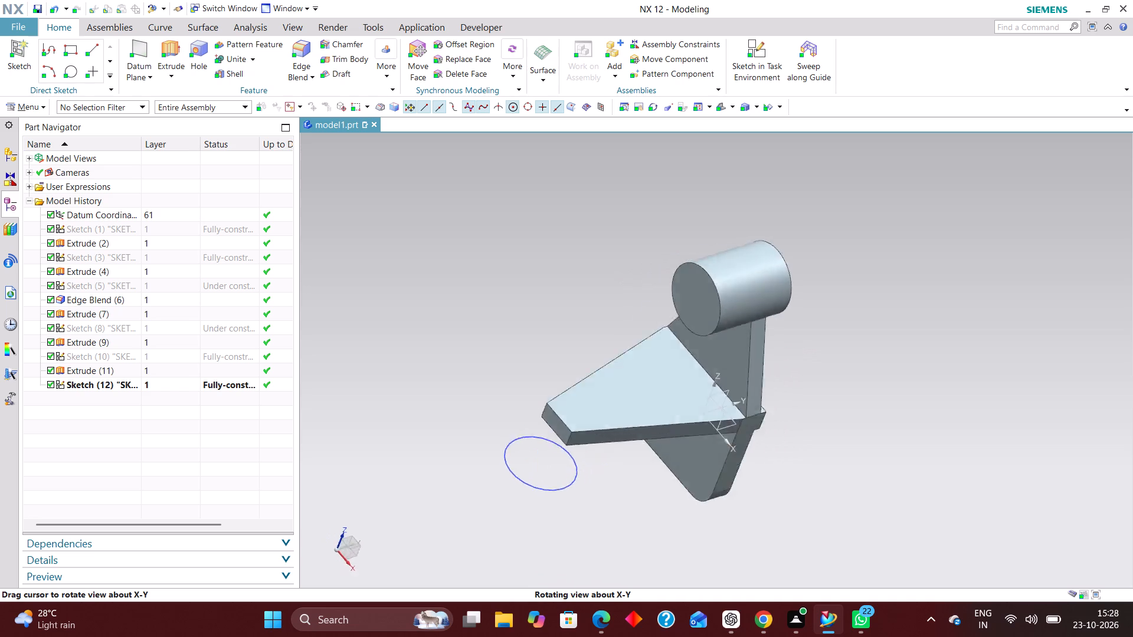
pyautogui.moveTo(842, 421); pyautogui.dragTo(832, 412, button='middle')
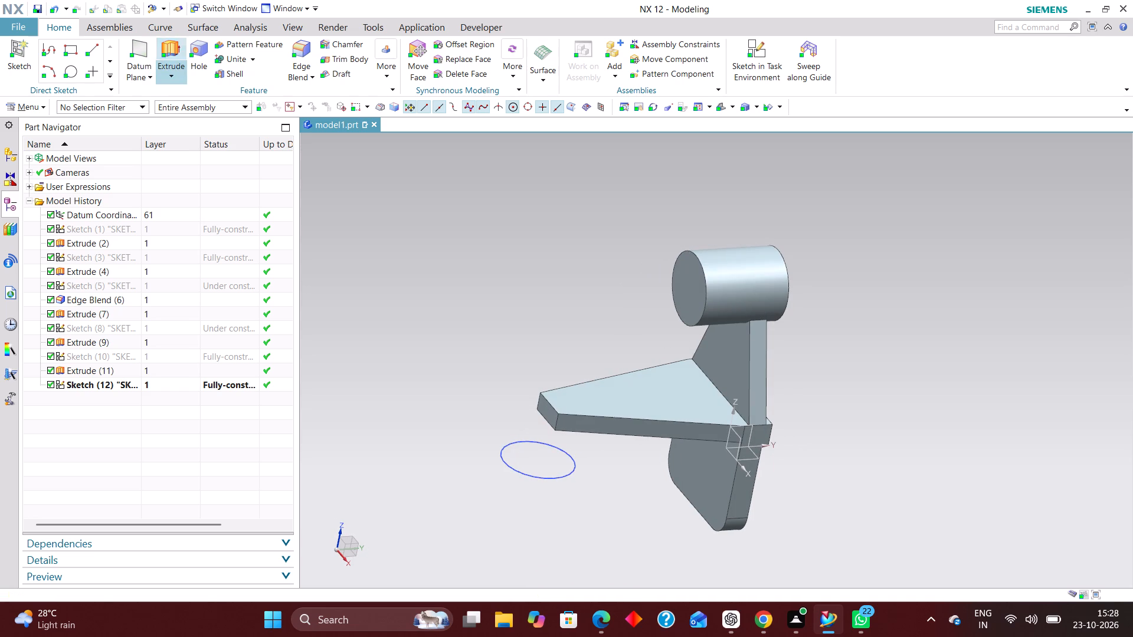
pyautogui.click(161, 43)
pyautogui.click(540, 480)
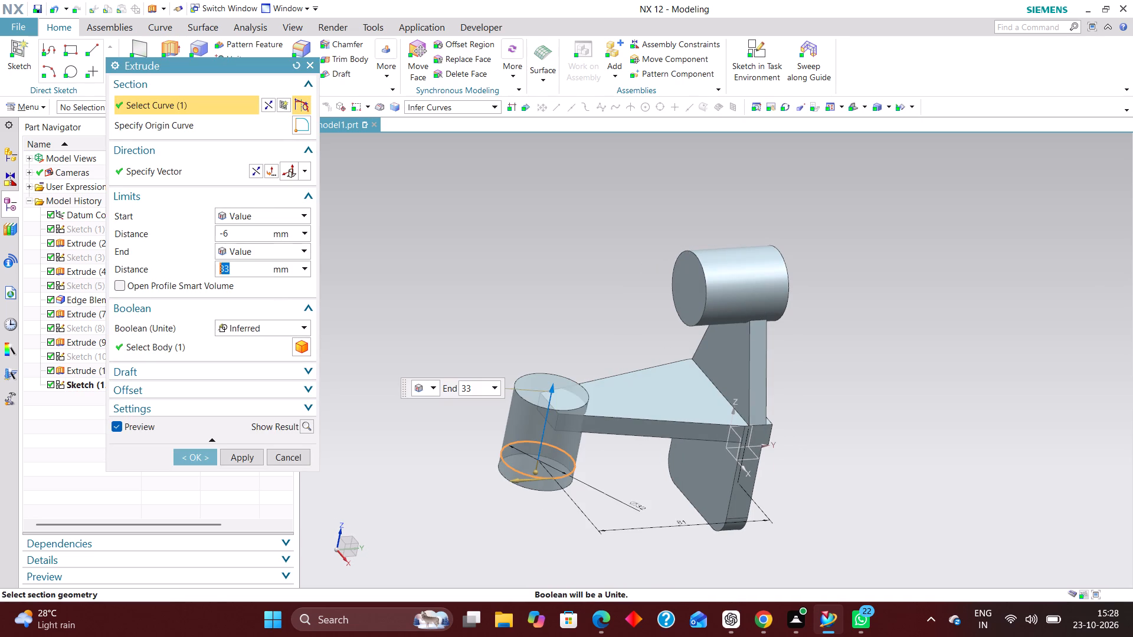
pyautogui.moveTo(944, 405); pyautogui.dragTo(934, 407, button='right')
pyautogui.click(828, 334)
pyautogui.moveTo(843, 340); pyautogui.dragTo(756, 350, button='right')
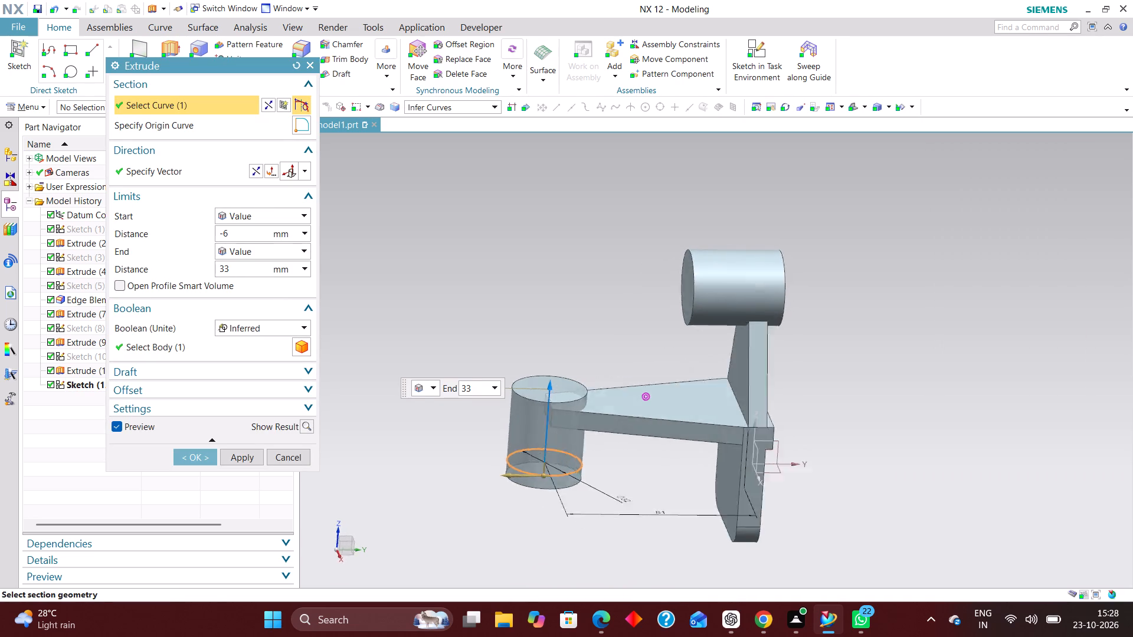
pyautogui.scroll(4, 528, 431)
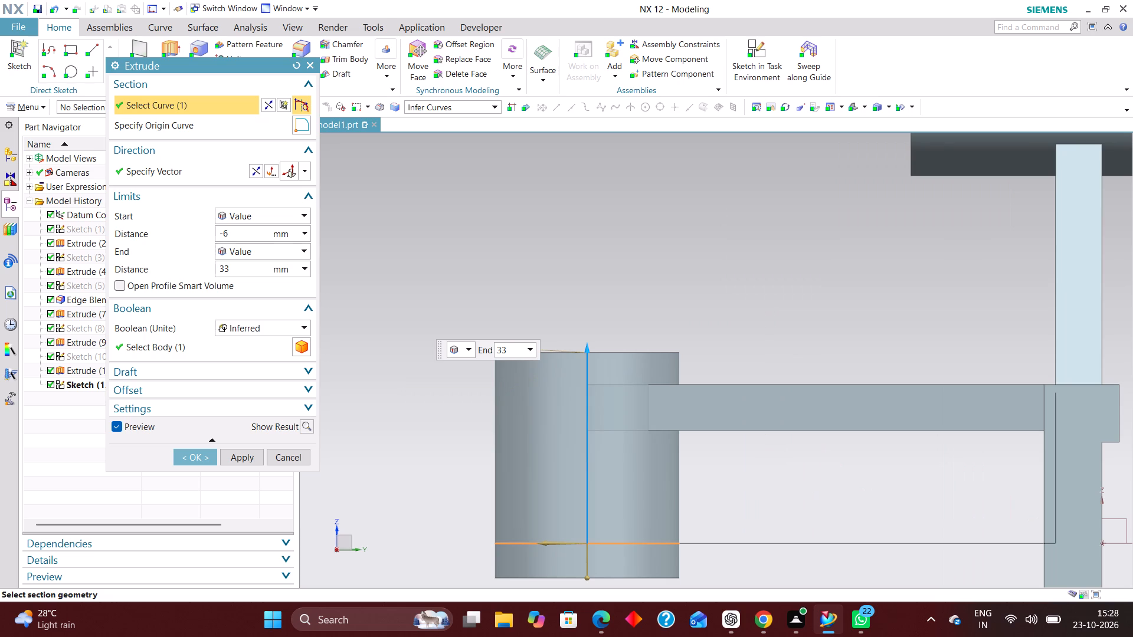
pyautogui.scroll(-2, 591, 369)
pyautogui.scroll(2, 568, 488)
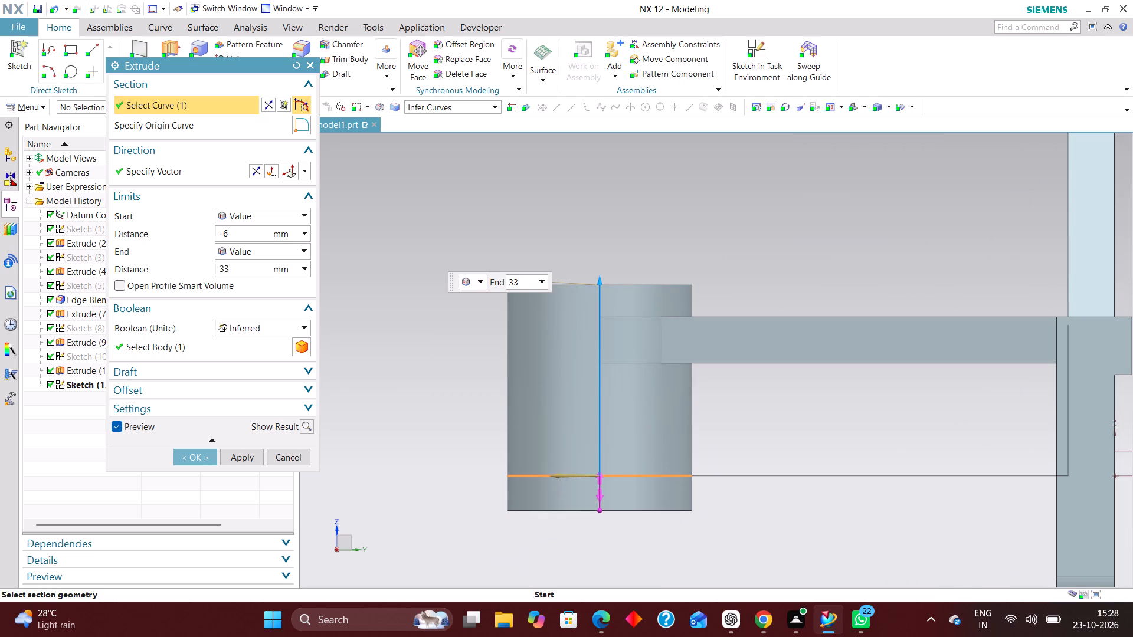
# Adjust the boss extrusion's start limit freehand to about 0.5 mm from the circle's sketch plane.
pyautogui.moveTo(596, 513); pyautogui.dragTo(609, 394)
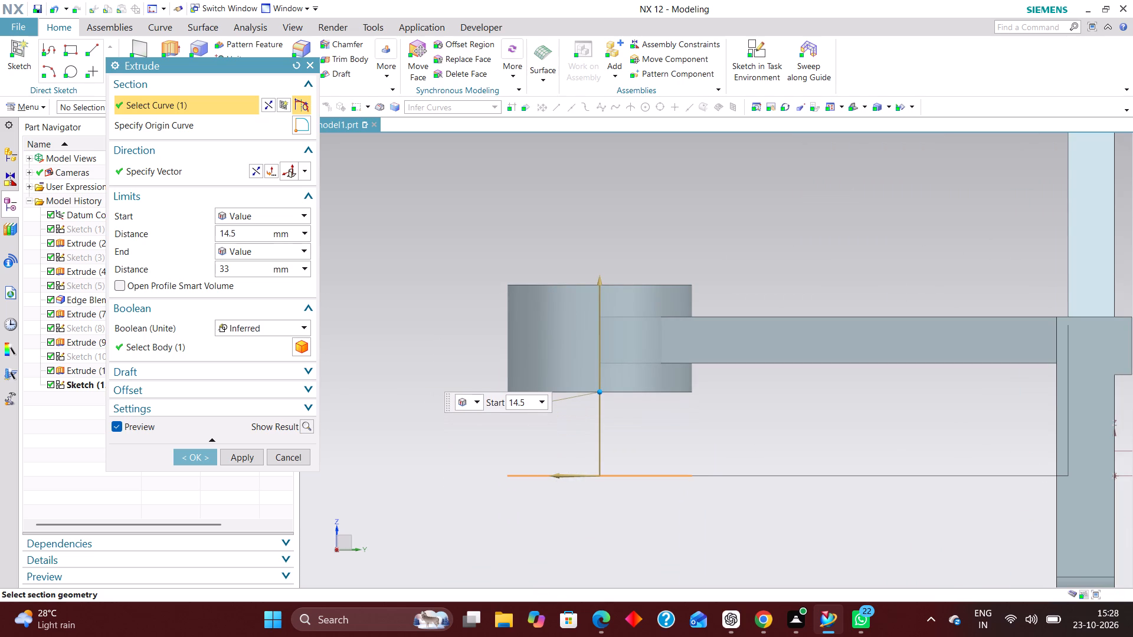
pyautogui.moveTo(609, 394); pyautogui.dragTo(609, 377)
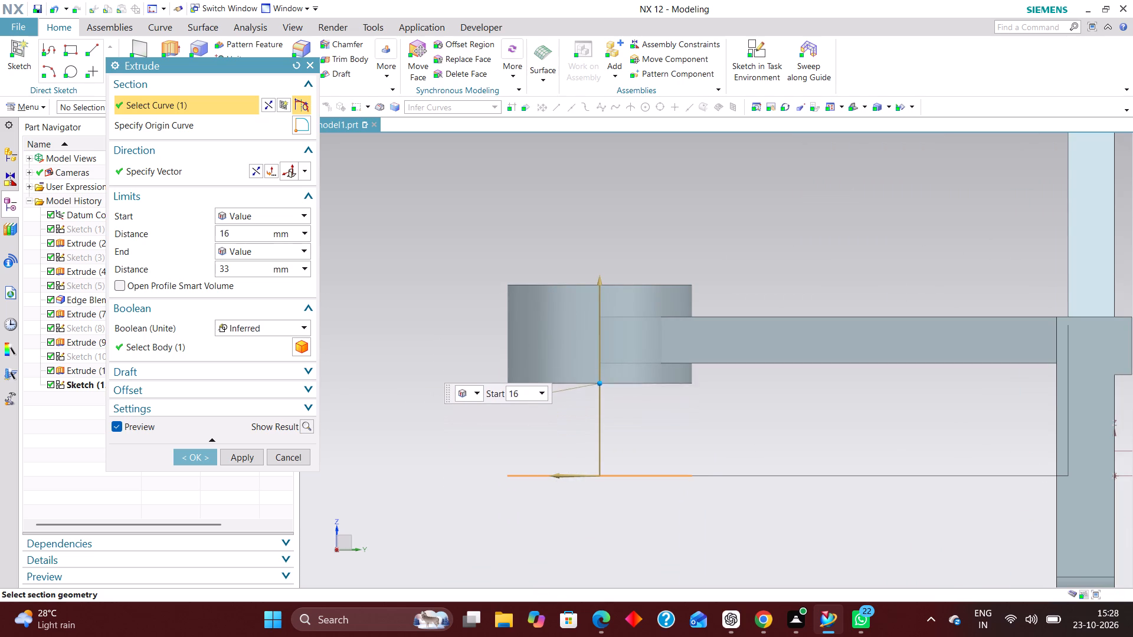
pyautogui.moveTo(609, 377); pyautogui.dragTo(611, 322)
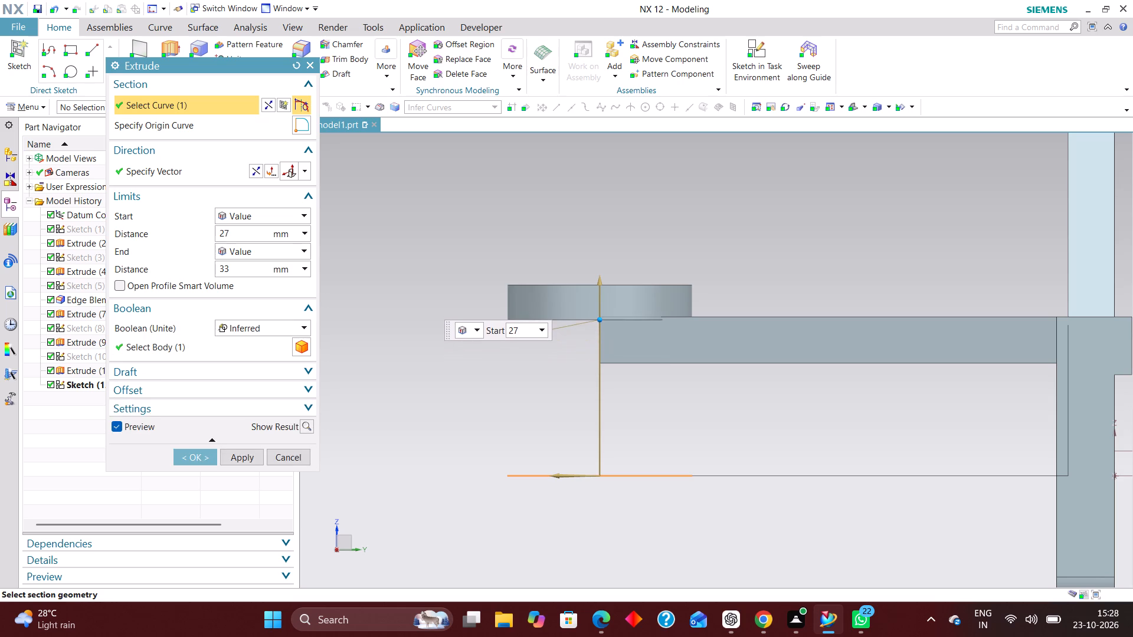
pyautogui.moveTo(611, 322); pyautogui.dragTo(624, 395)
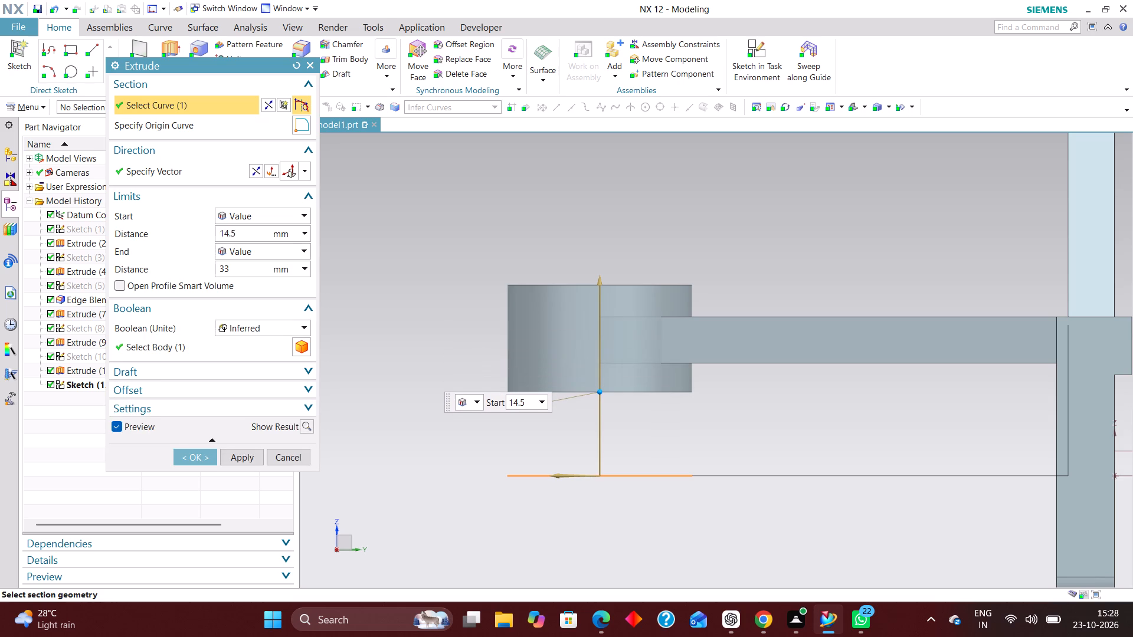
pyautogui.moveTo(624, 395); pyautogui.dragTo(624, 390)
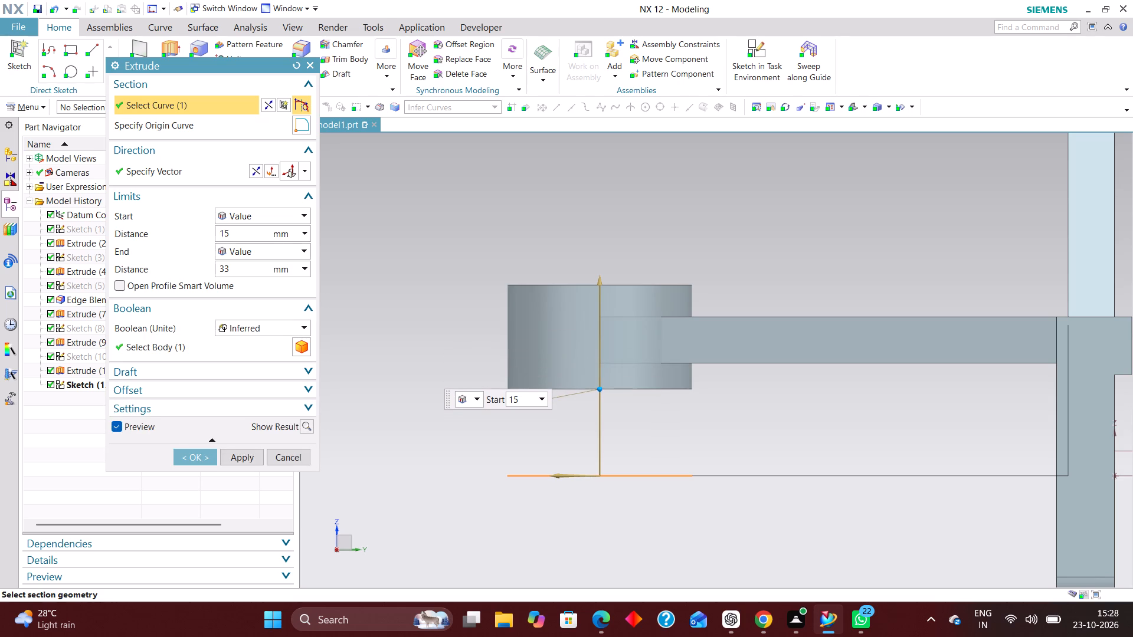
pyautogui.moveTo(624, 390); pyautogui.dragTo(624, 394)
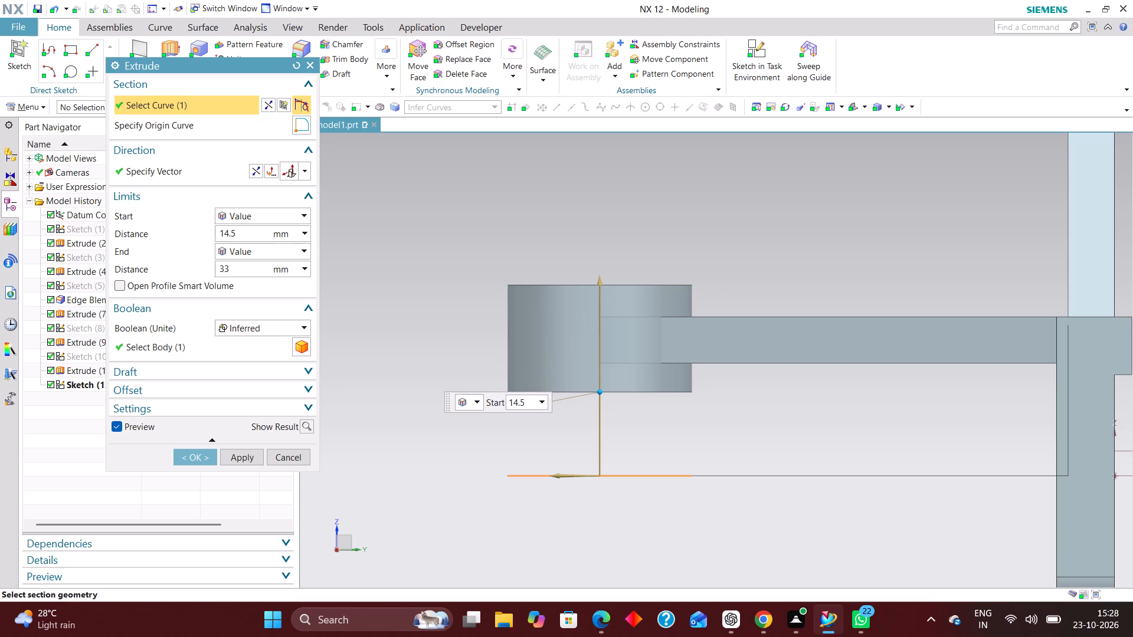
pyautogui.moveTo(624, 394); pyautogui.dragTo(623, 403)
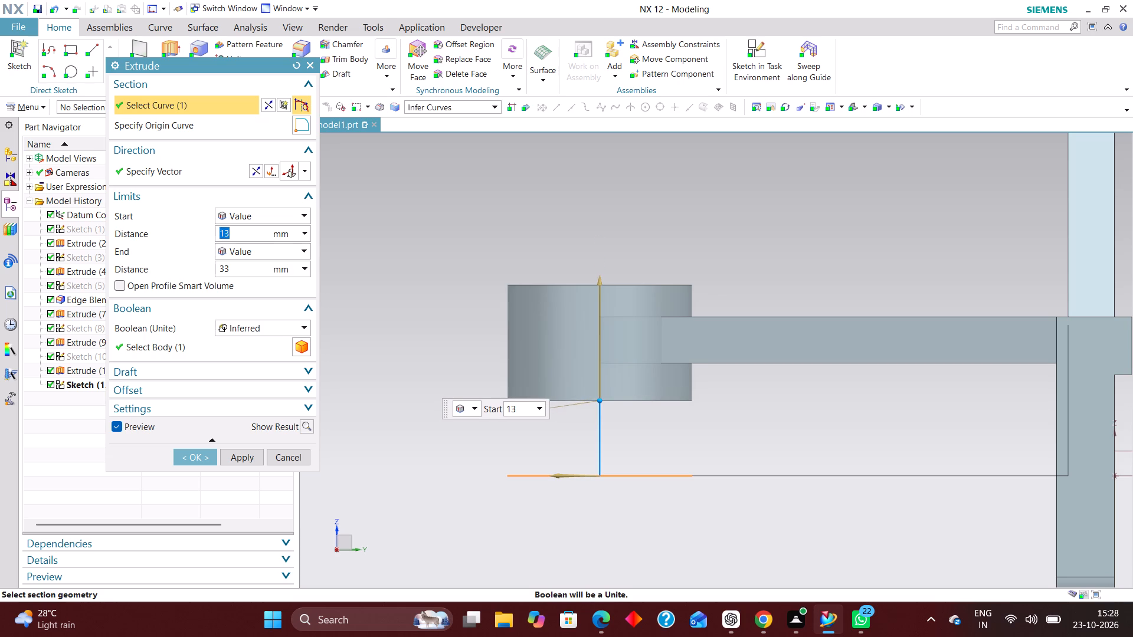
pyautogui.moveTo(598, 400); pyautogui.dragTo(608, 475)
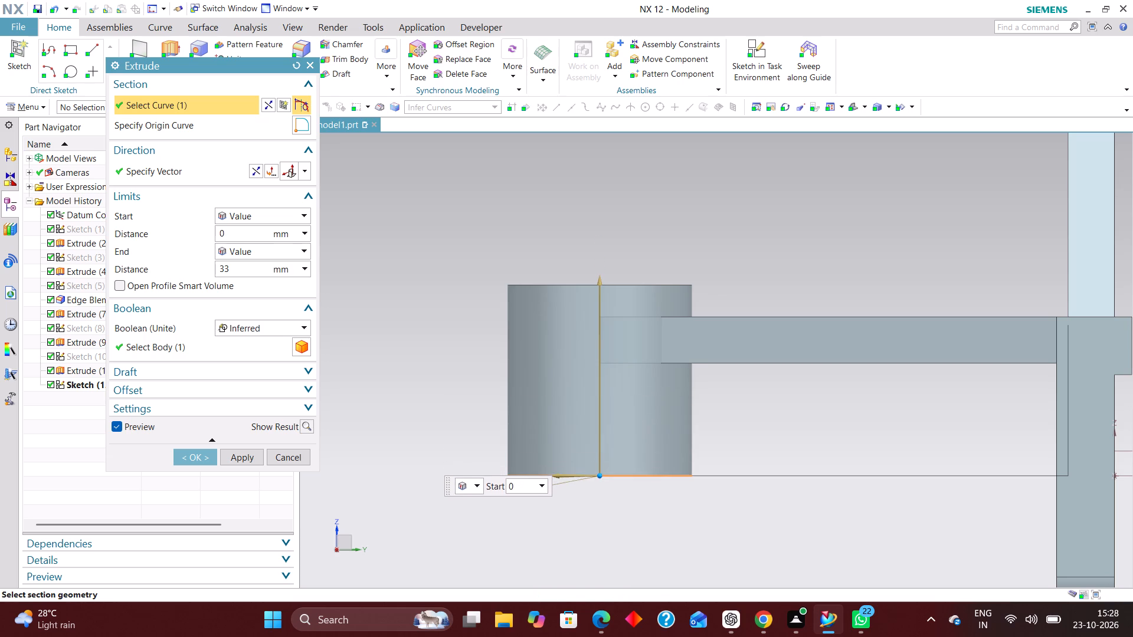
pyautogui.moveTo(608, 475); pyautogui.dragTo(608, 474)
# Align the boss extrusion's end limit with the horizontal arm's upper face, then set the end distance to 27.5+17 mm.
pyautogui.moveTo(601, 281); pyautogui.dragTo(605, 318)
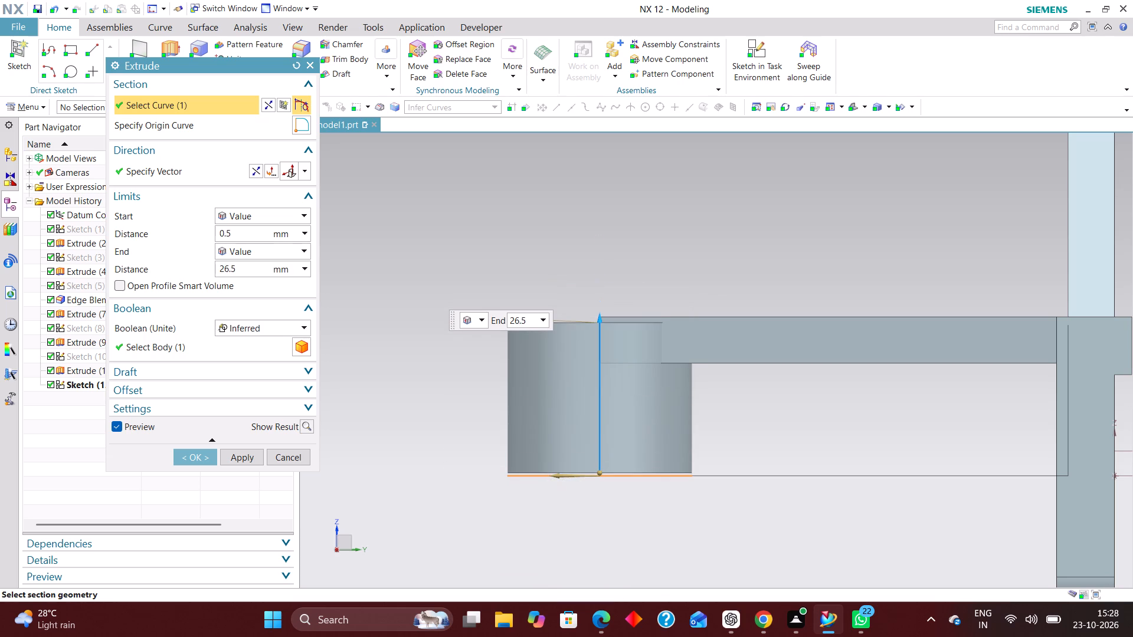
pyautogui.moveTo(605, 318); pyautogui.dragTo(605, 313)
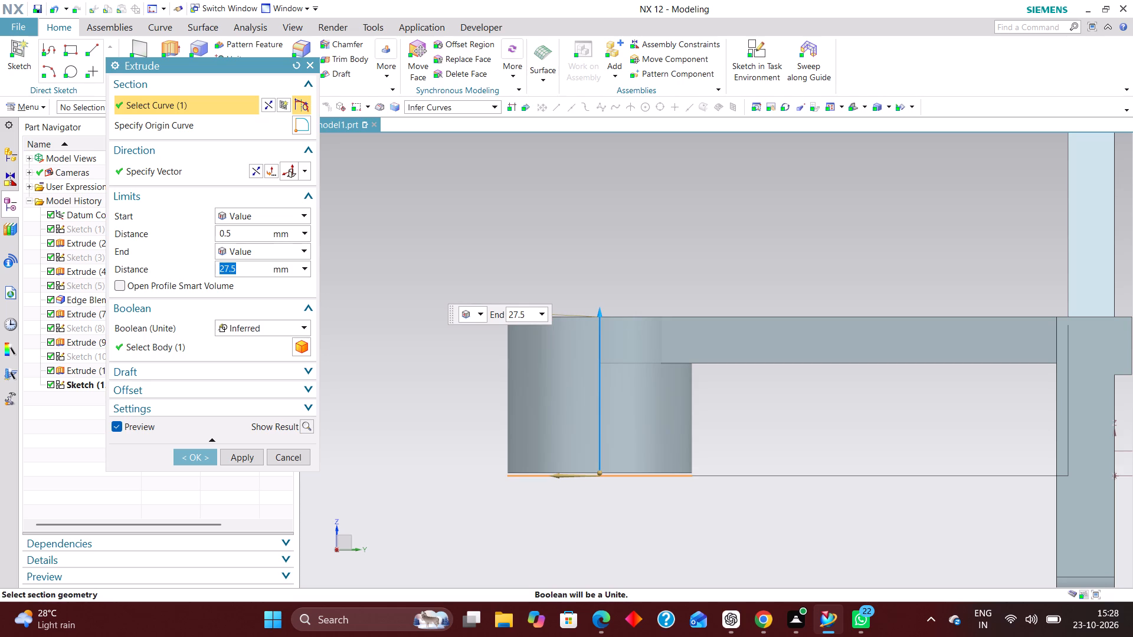
pyautogui.write('27.5')
pyautogui.write('+17')
pyautogui.press('Return')
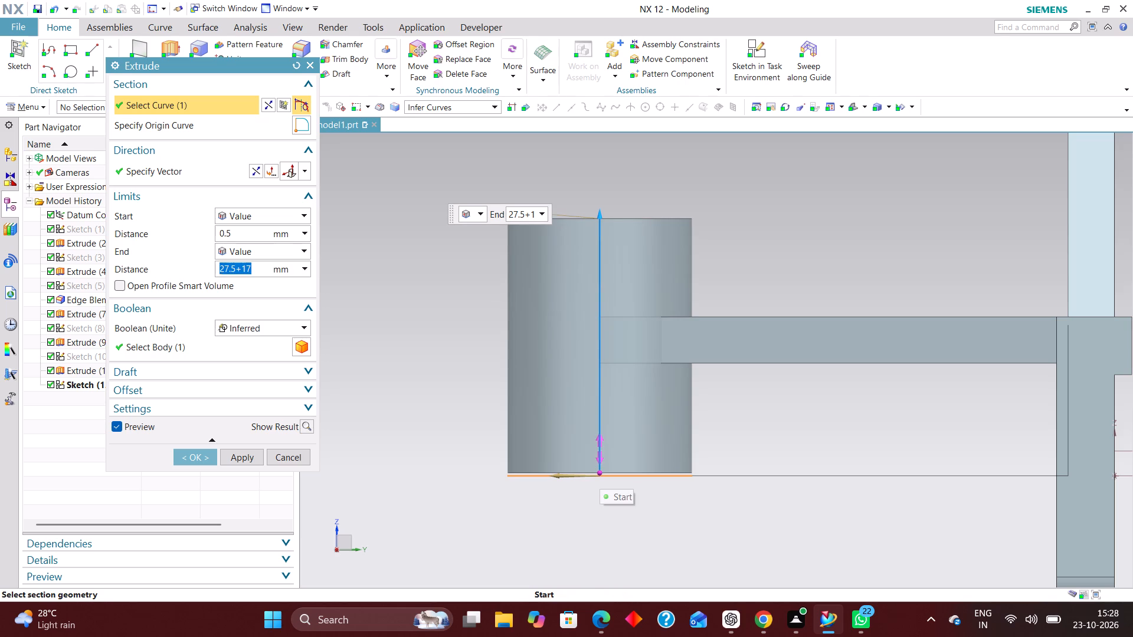
# Set the boss extrusion's start distance to 15 mm and create the boss united with the bracket body.
pyautogui.moveTo(246, 231); pyautogui.dragTo(202, 234)
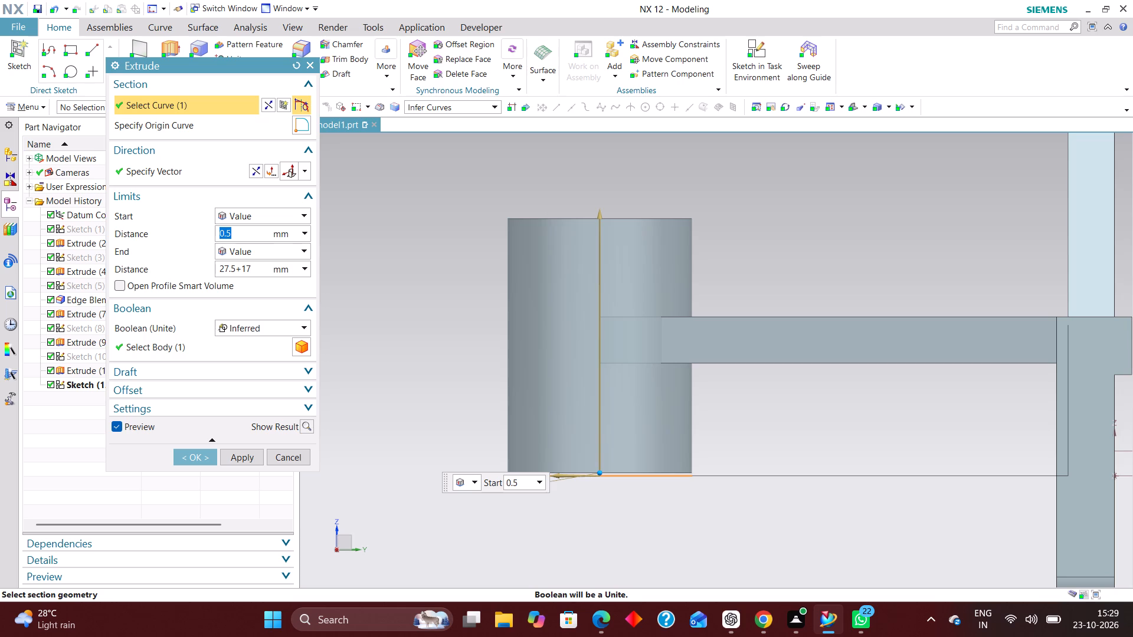
pyautogui.write('10')
pyautogui.press('Return')
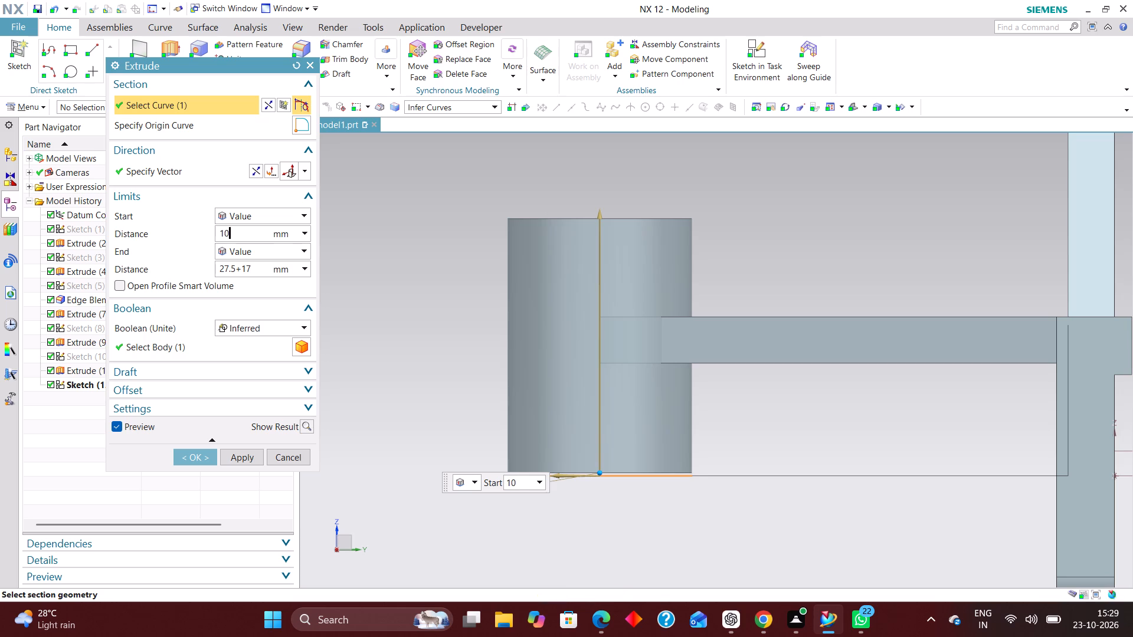
pyautogui.write('15')
pyautogui.press('Return')
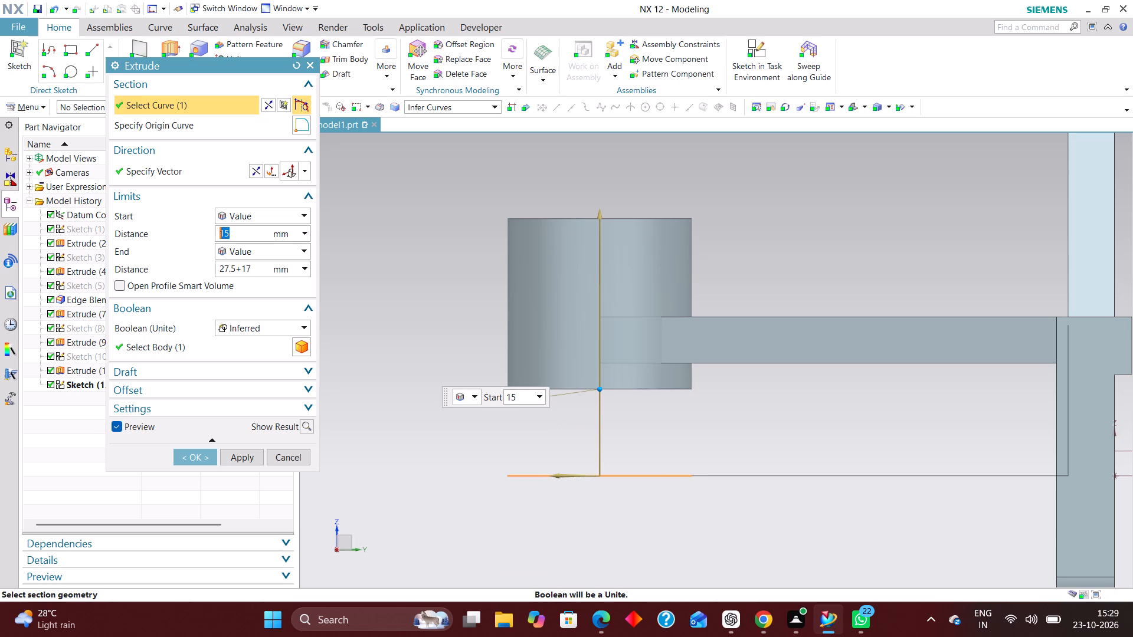
pyautogui.click(198, 455)
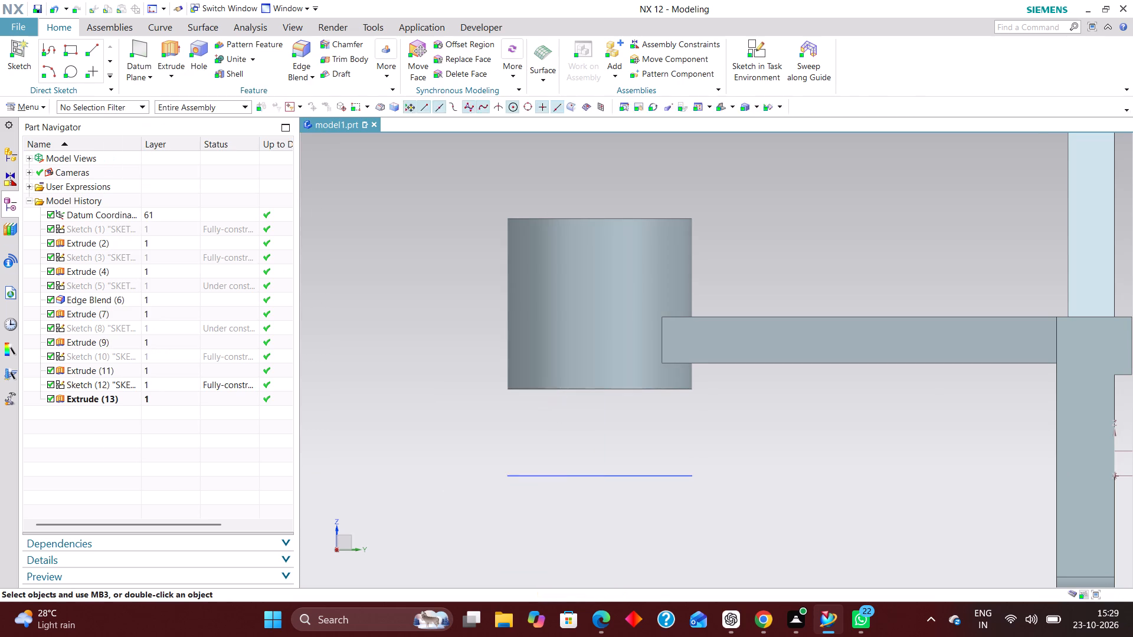
# Hide the circle sketch below the horizontal arm's new cylindrical boss.
pyautogui.scroll(-2, 581, 416)
pyautogui.moveTo(533, 439); pyautogui.dragTo(574, 422, button='middle')
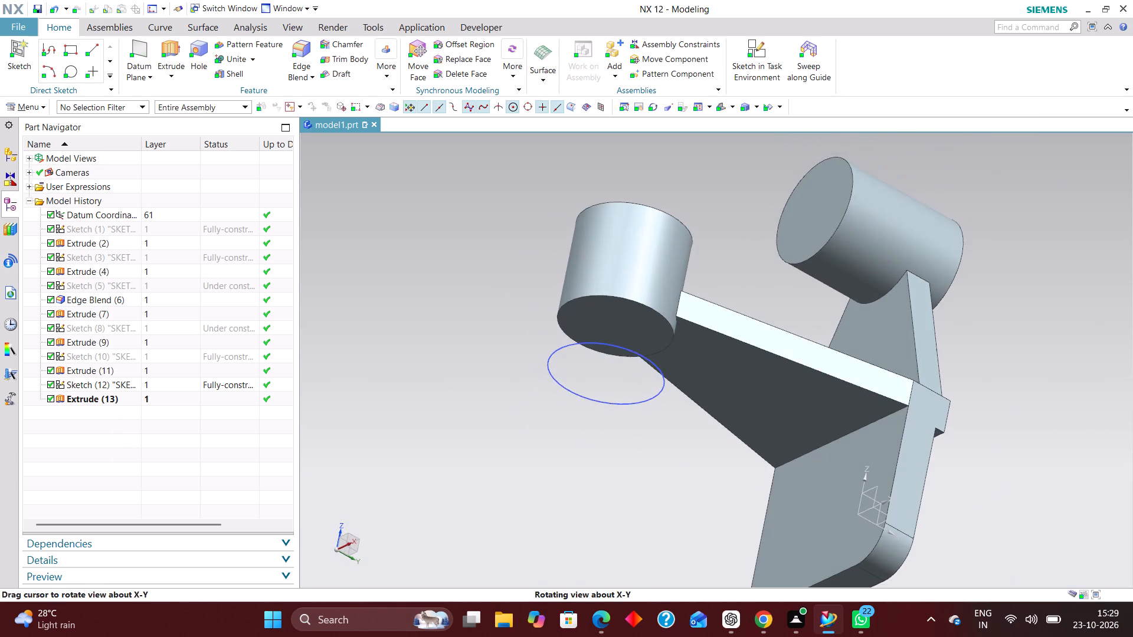
pyautogui.moveTo(574, 422); pyautogui.dragTo(530, 455, button='middle')
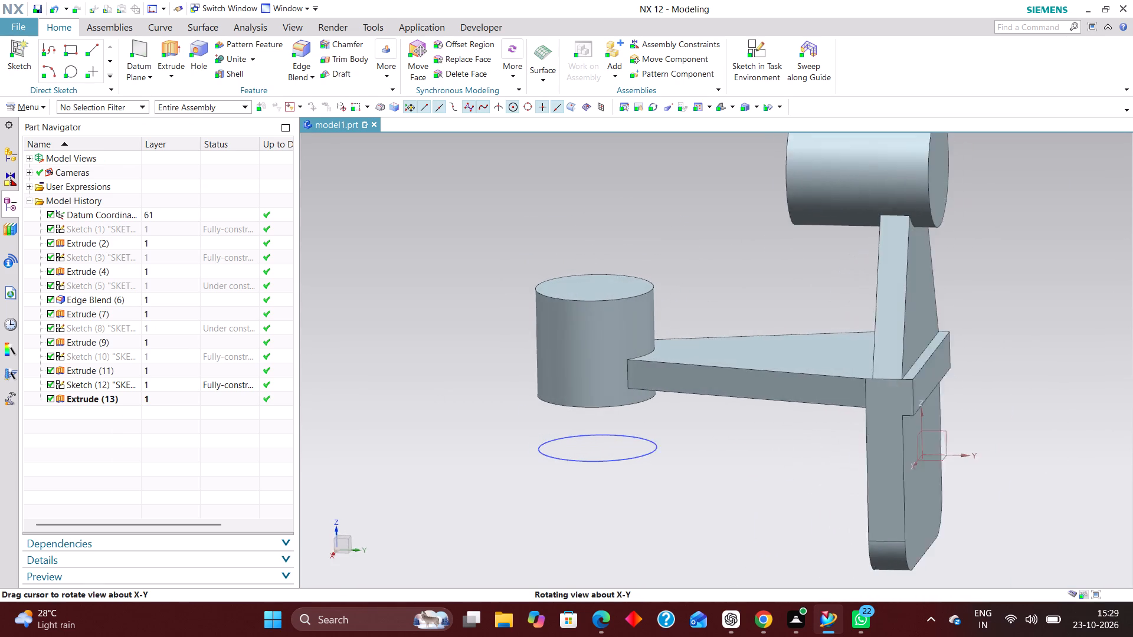
pyautogui.moveTo(530, 455); pyautogui.dragTo(564, 442, button='middle')
pyautogui.moveTo(554, 429); pyautogui.dragTo(532, 434, button='middle')
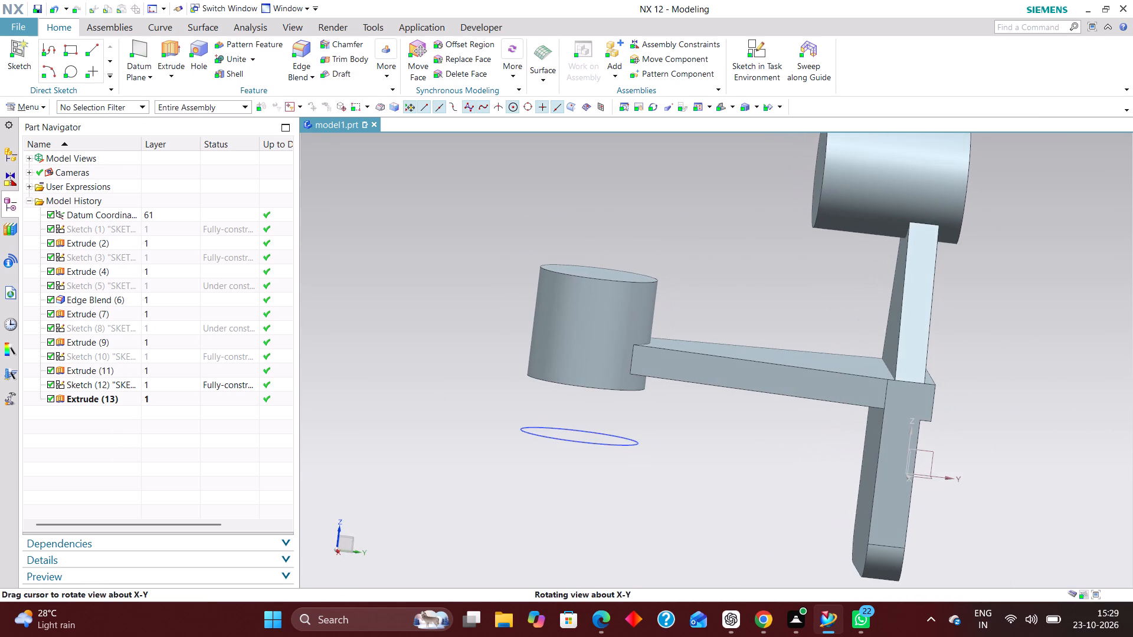
pyautogui.moveTo(597, 441); pyautogui.dragTo(597, 483, button='right')
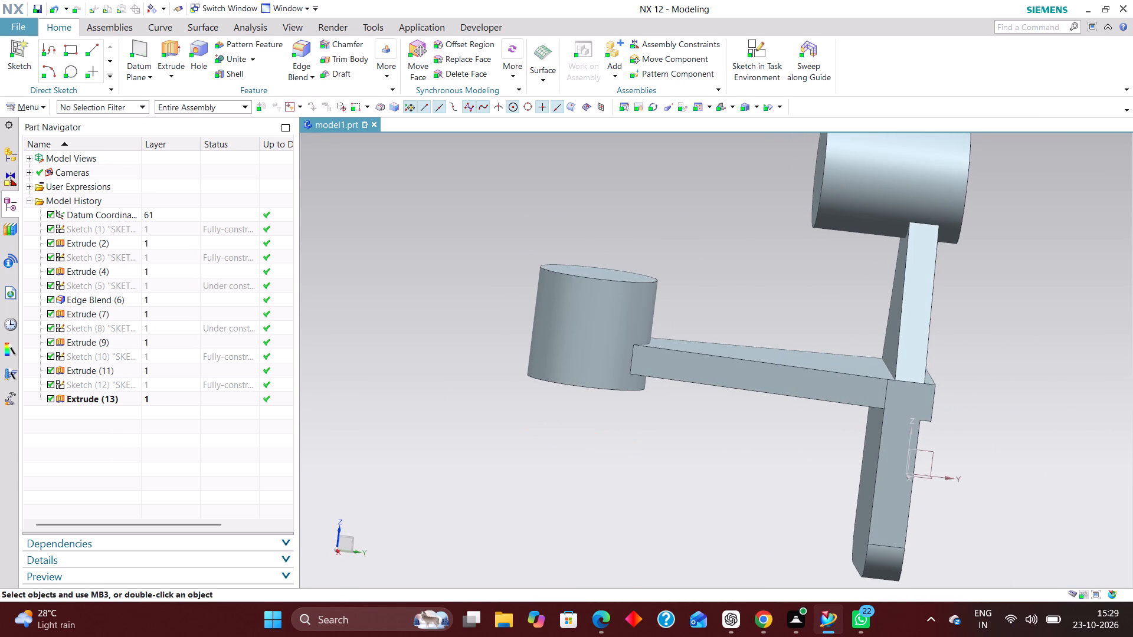
# Inspect the horizontal arm's junction with the plate and reopen the arm's trapezoid sketch for editing with rollback.
pyautogui.moveTo(552, 441); pyautogui.dragTo(560, 469, button='middle')
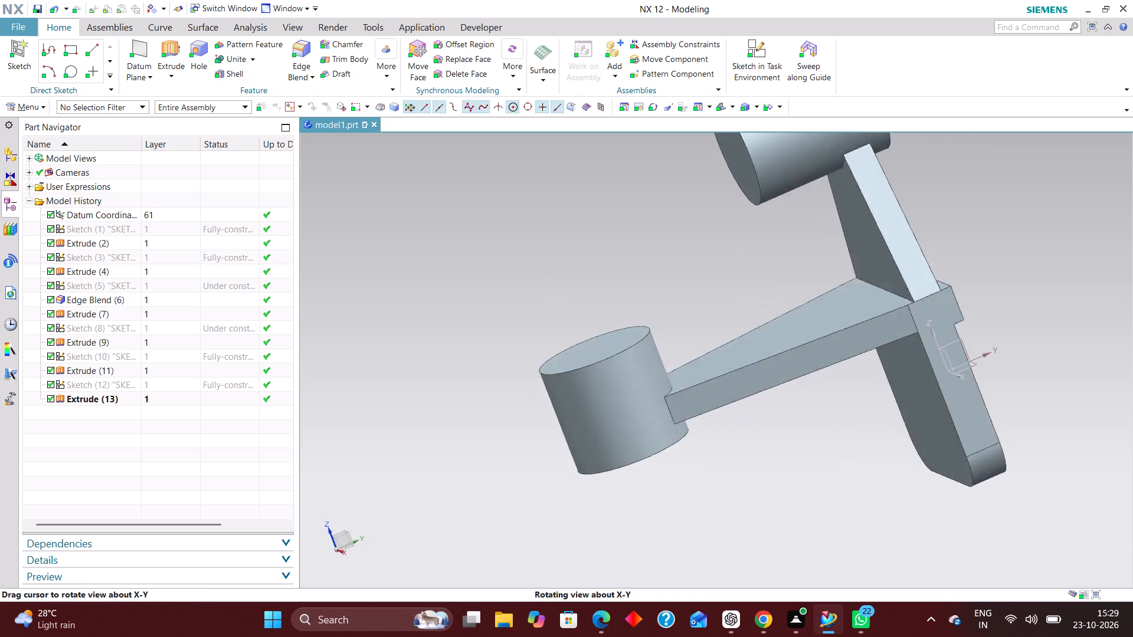
pyautogui.moveTo(560, 469); pyautogui.dragTo(554, 465, button='middle')
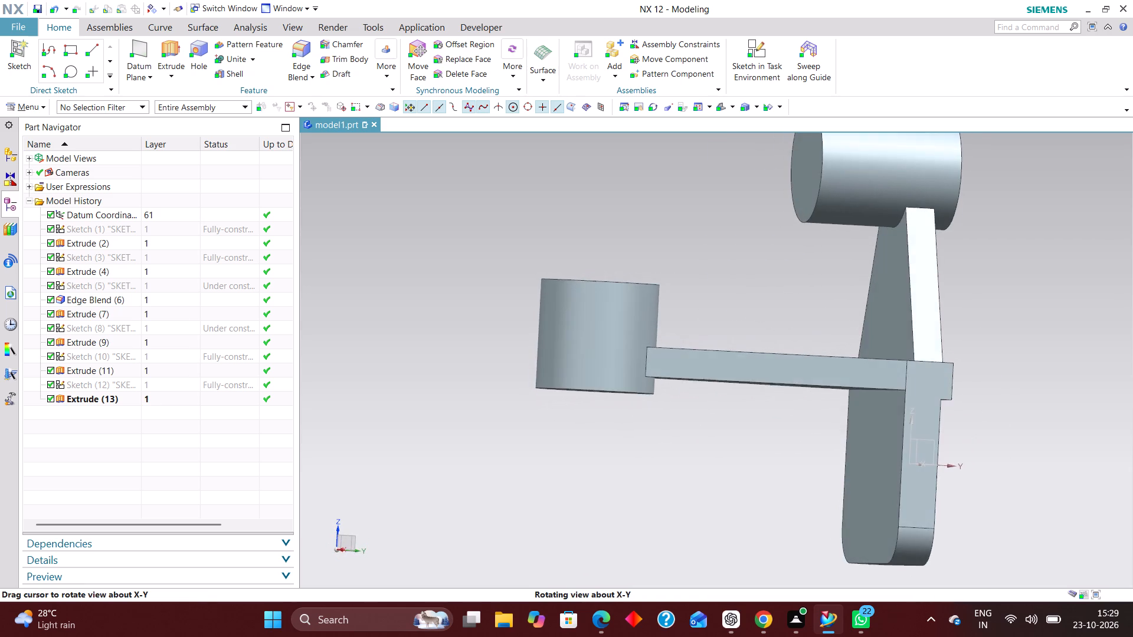
pyautogui.moveTo(554, 465); pyautogui.dragTo(556, 469, button='middle')
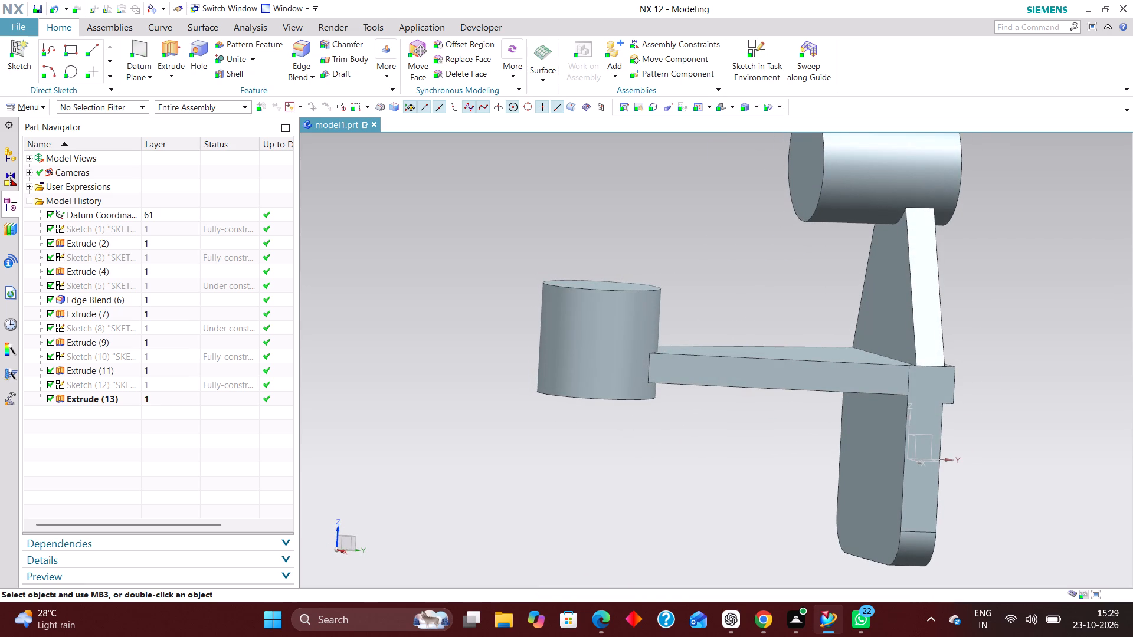
pyautogui.scroll(4, 852, 372)
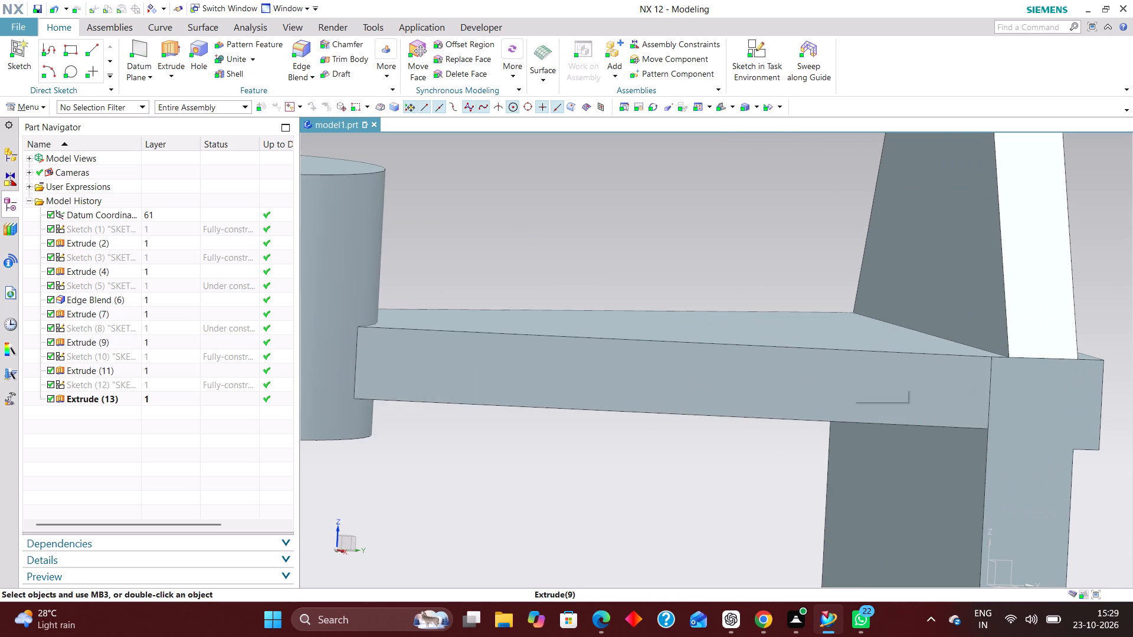
pyautogui.scroll(4, 965, 355)
pyautogui.scroll(-6, 890, 347)
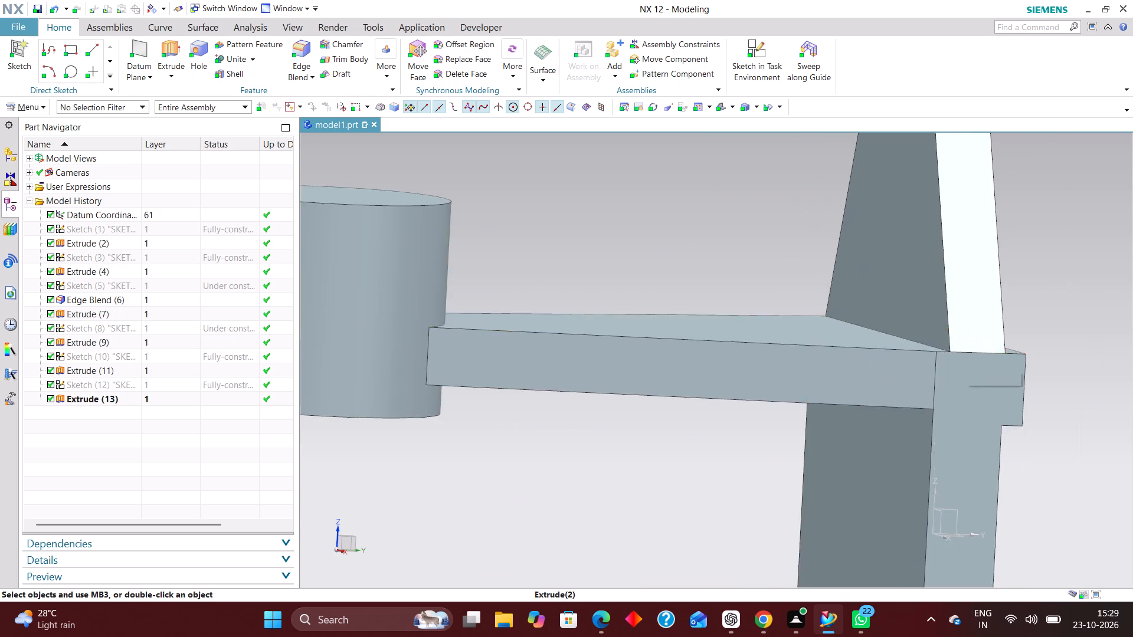
pyautogui.scroll(-2, 895, 371)
pyautogui.click(159, 257)
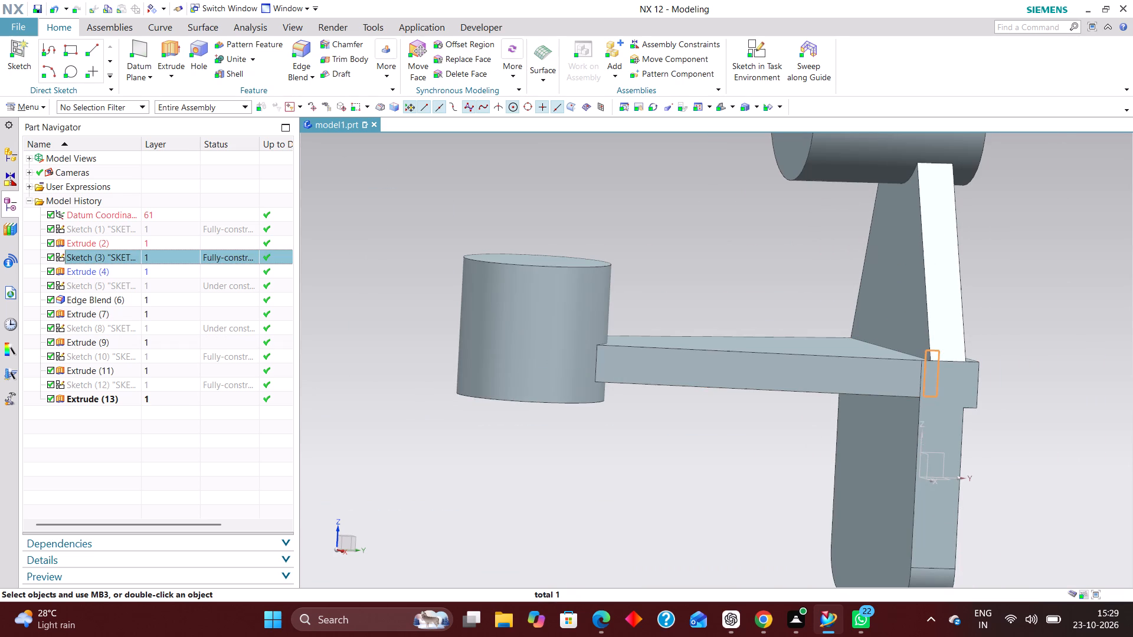
pyautogui.click(178, 284)
pyautogui.rightClick(178, 284)
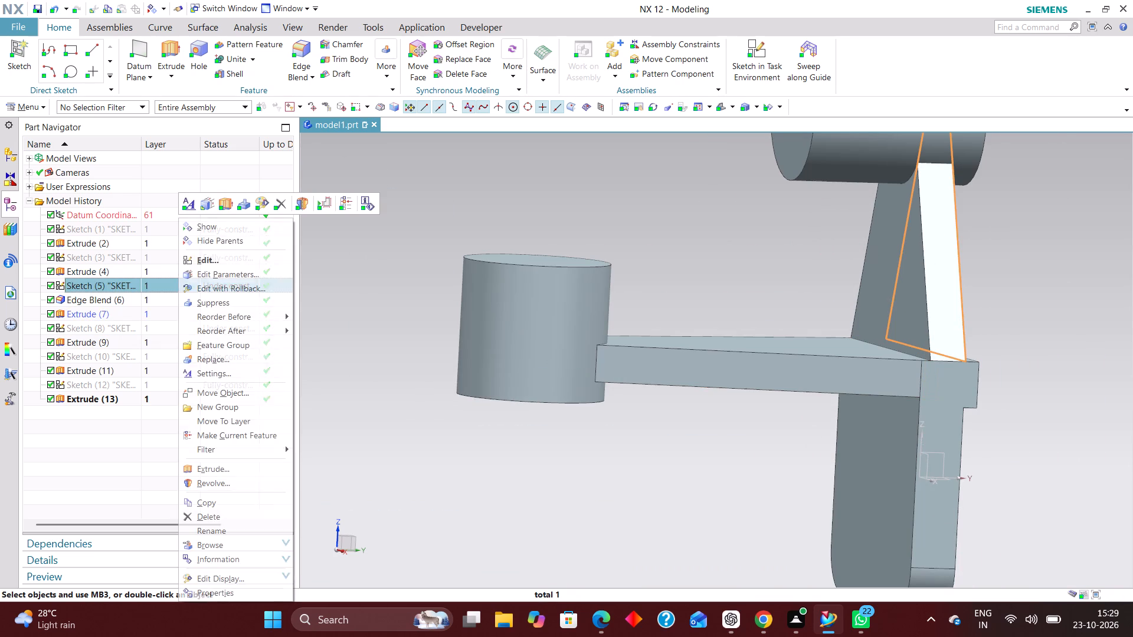
pyautogui.click(123, 313)
pyautogui.click(123, 329)
pyautogui.rightClick(123, 329)
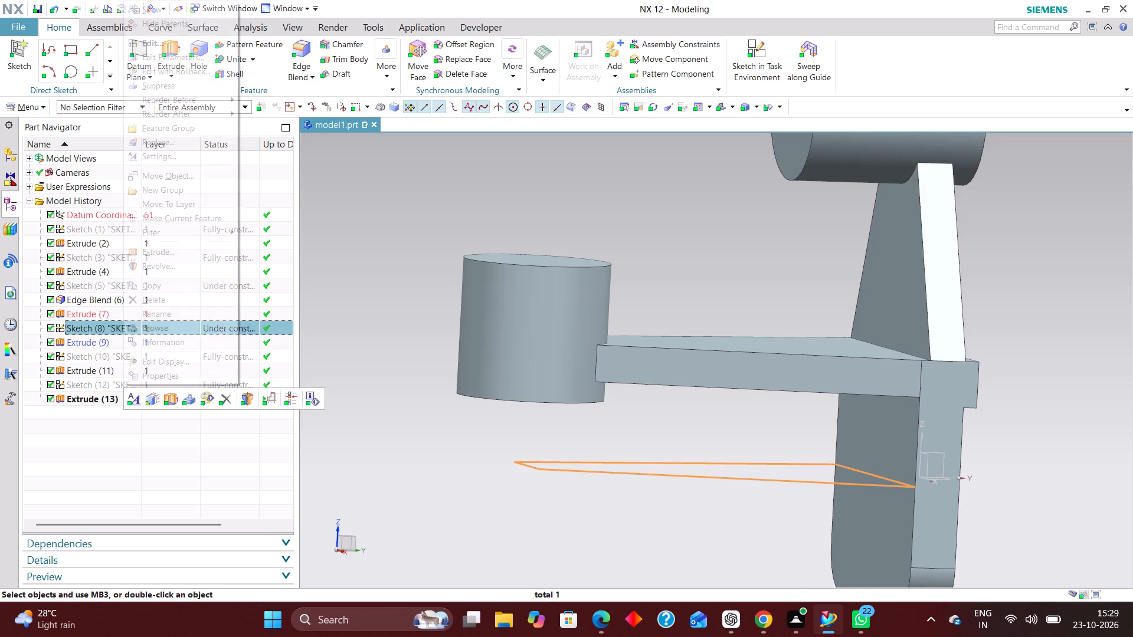
pyautogui.click(202, 72)
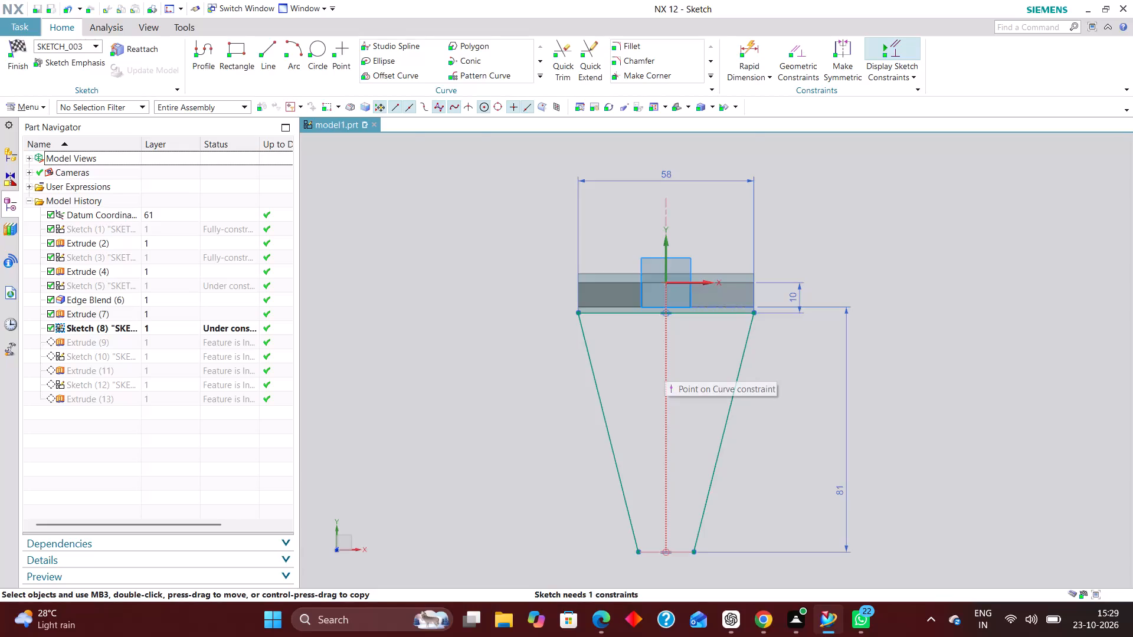
# Set the offset between the sketch's X axis and the trapezoid's wide edge to 8 mm and finish the sketch.
pyautogui.scroll(3, 750, 362)
pyautogui.doubleClick(837, 237)
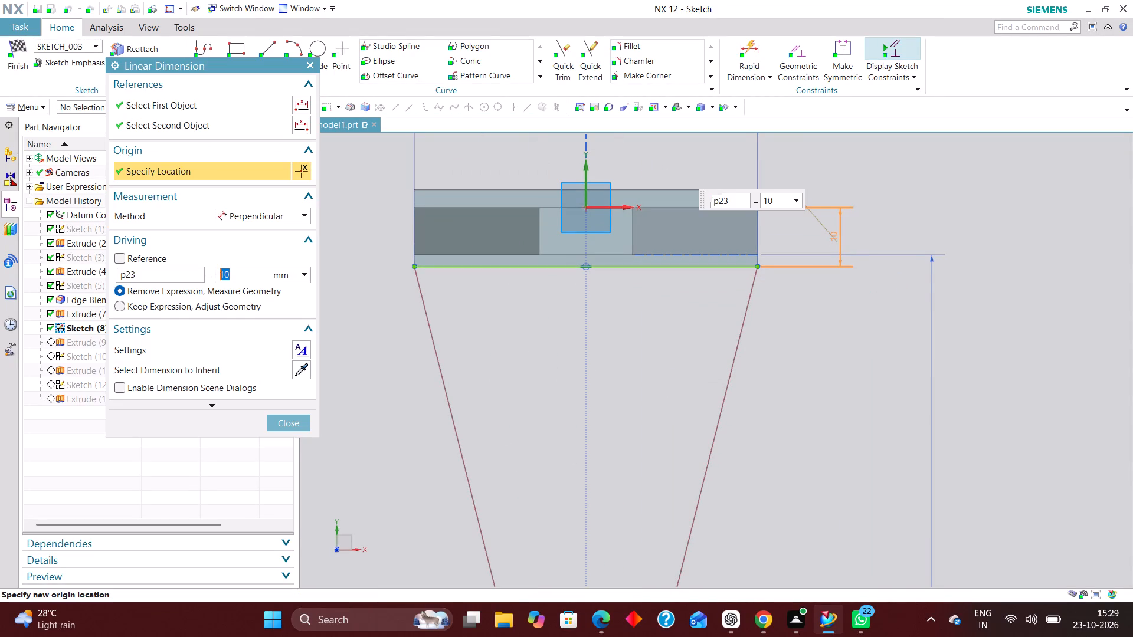
pyautogui.press('8')
pyautogui.press('Return')
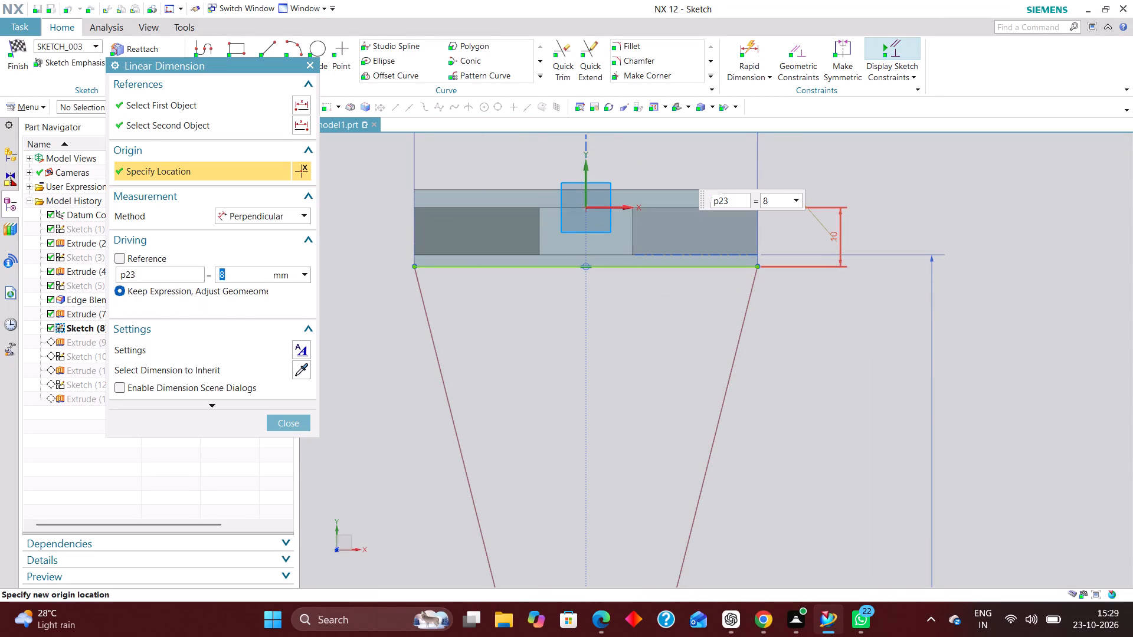
pyautogui.click(290, 422)
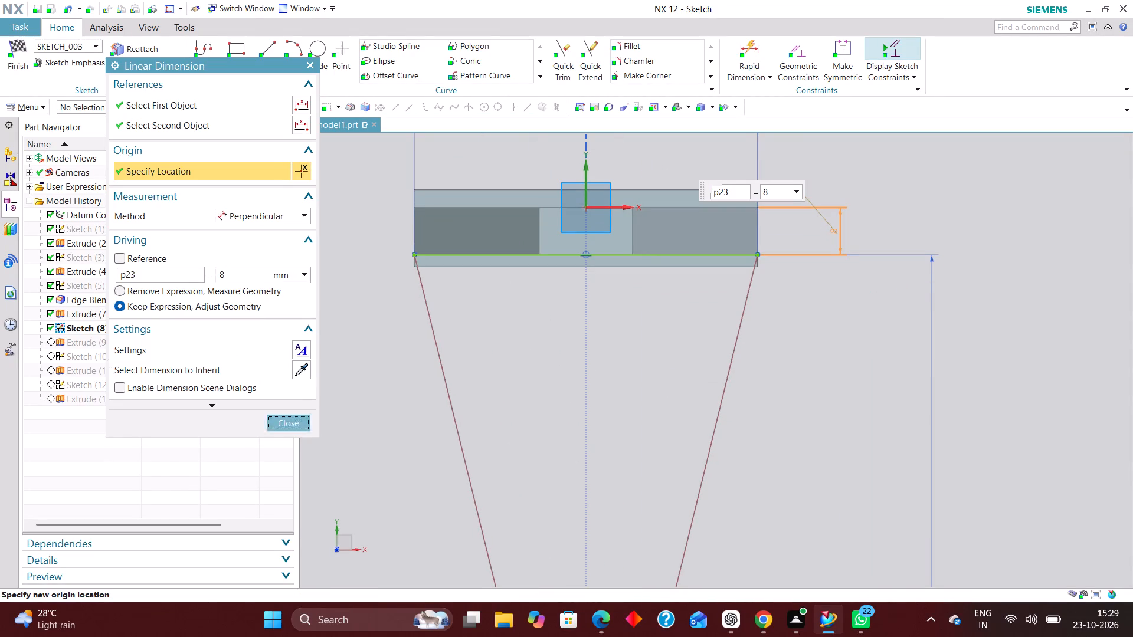
pyautogui.click(17, 45)
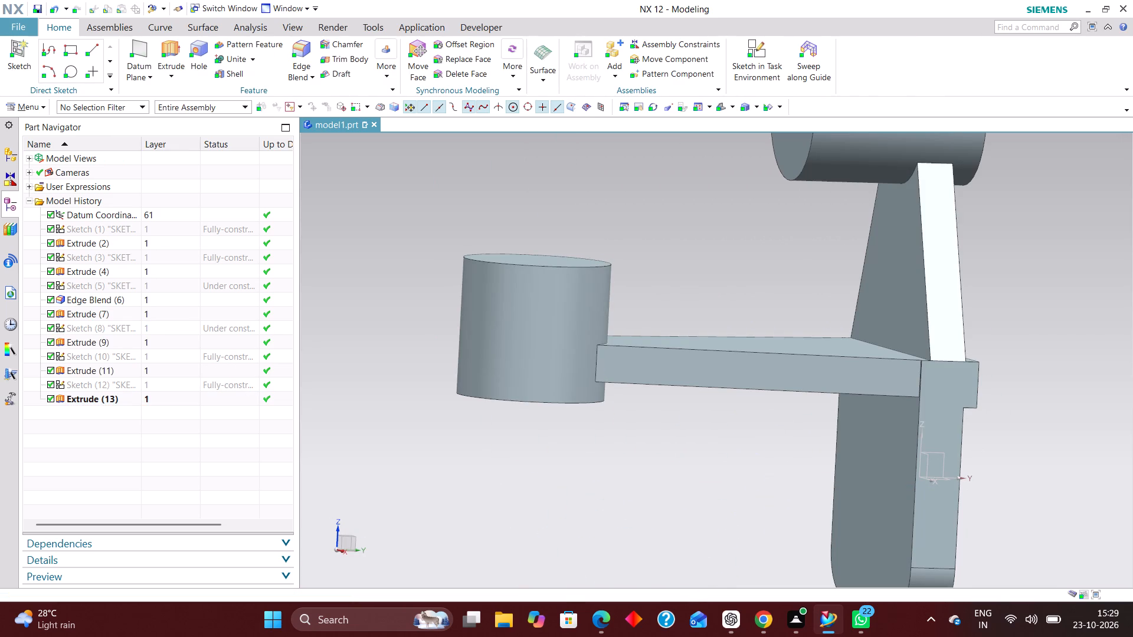
# Blend the inner edge where the upright arm meets the horizontal arm's upper face with a 3 mm radius.
pyautogui.scroll(12, 929, 373)
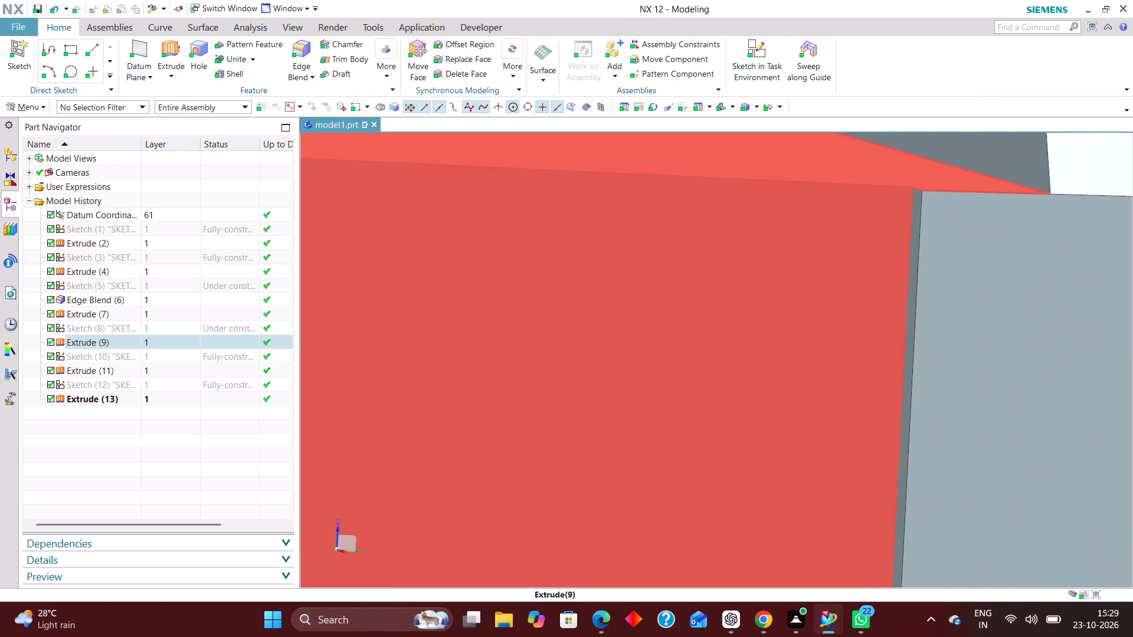
pyautogui.scroll(-4, 896, 271)
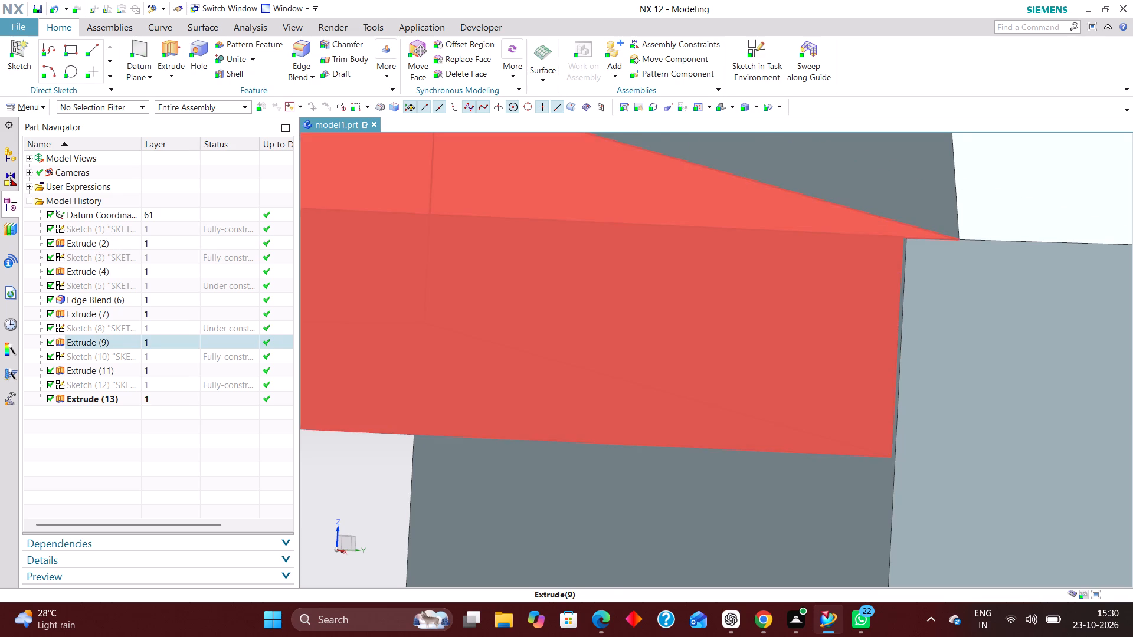
pyautogui.scroll(-3, 847, 350)
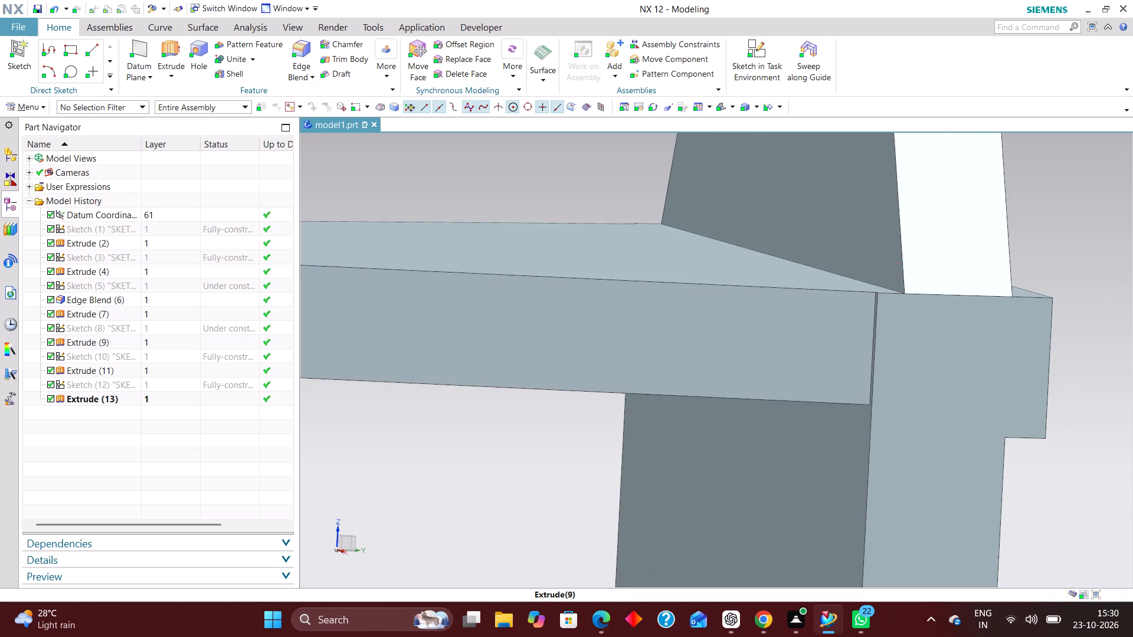
pyautogui.scroll(2, 856, 252)
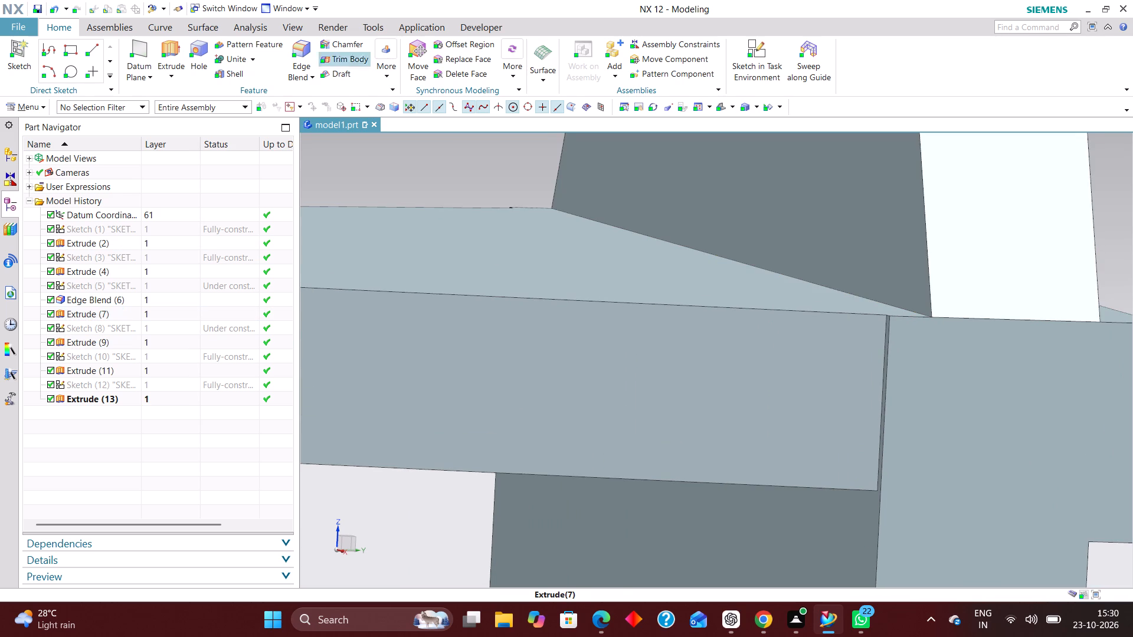
pyautogui.click(307, 49)
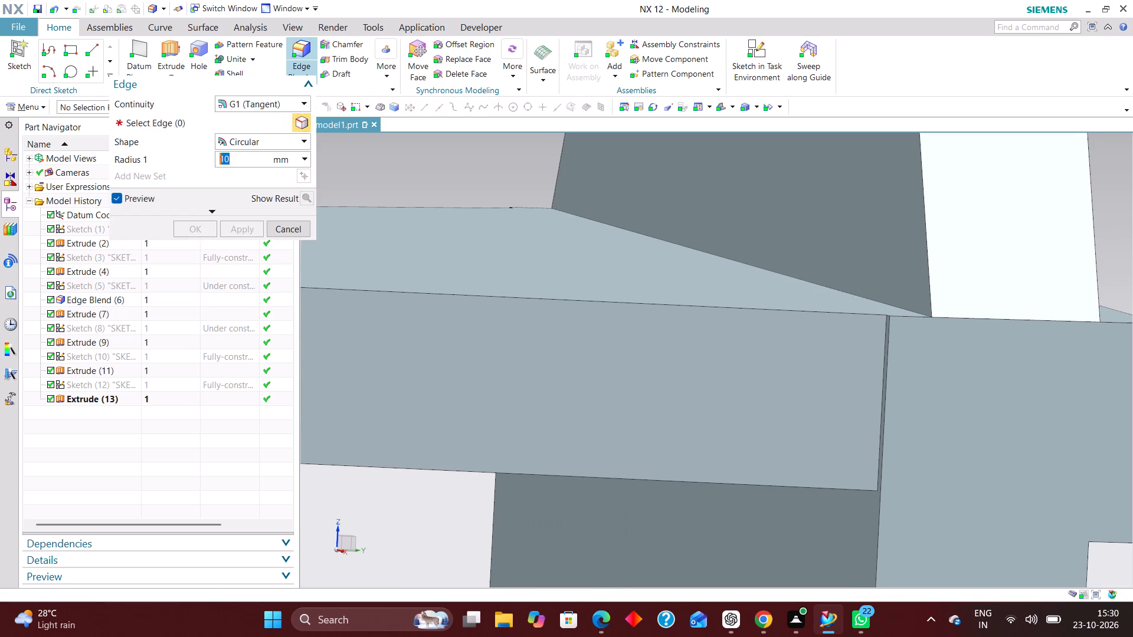
pyautogui.click(793, 277)
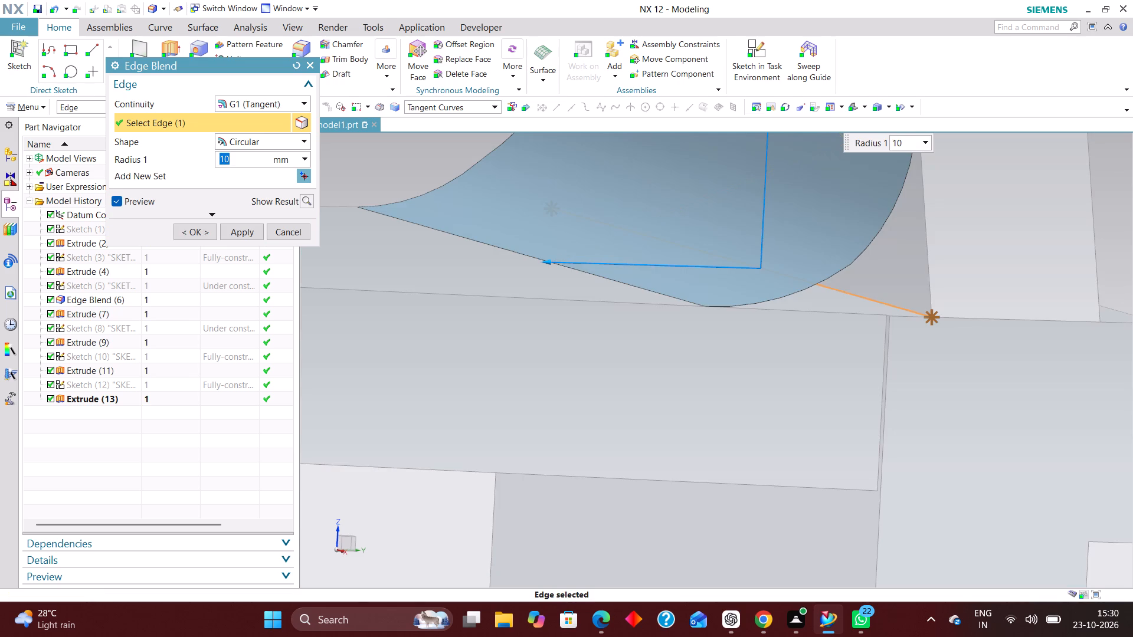
pyautogui.press('3')
pyautogui.press('Return')
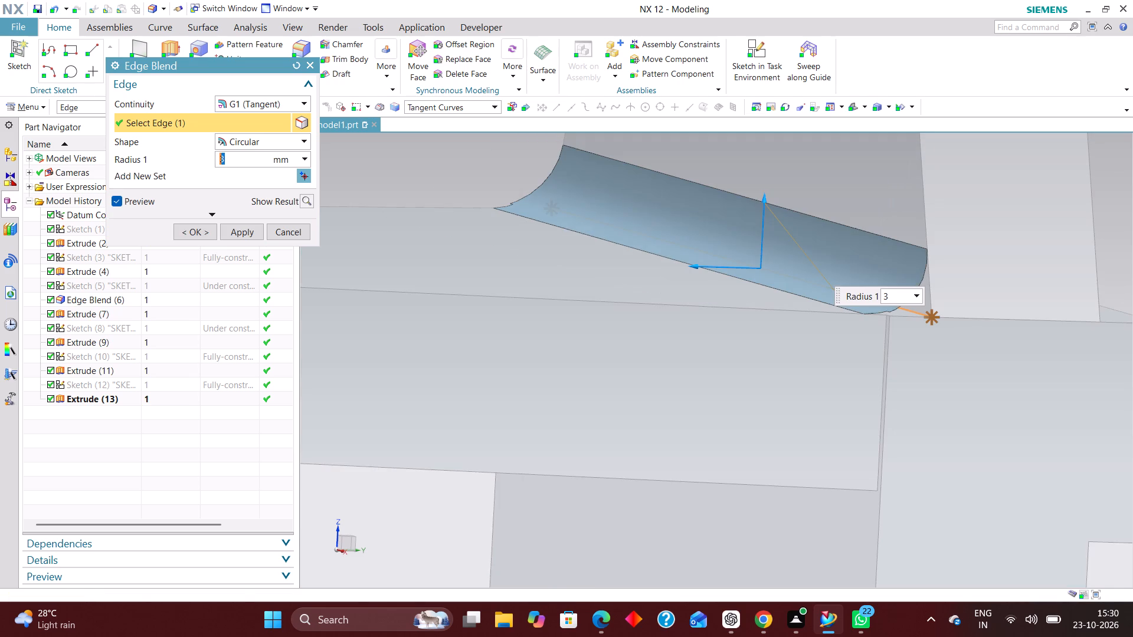
pyautogui.click(200, 231)
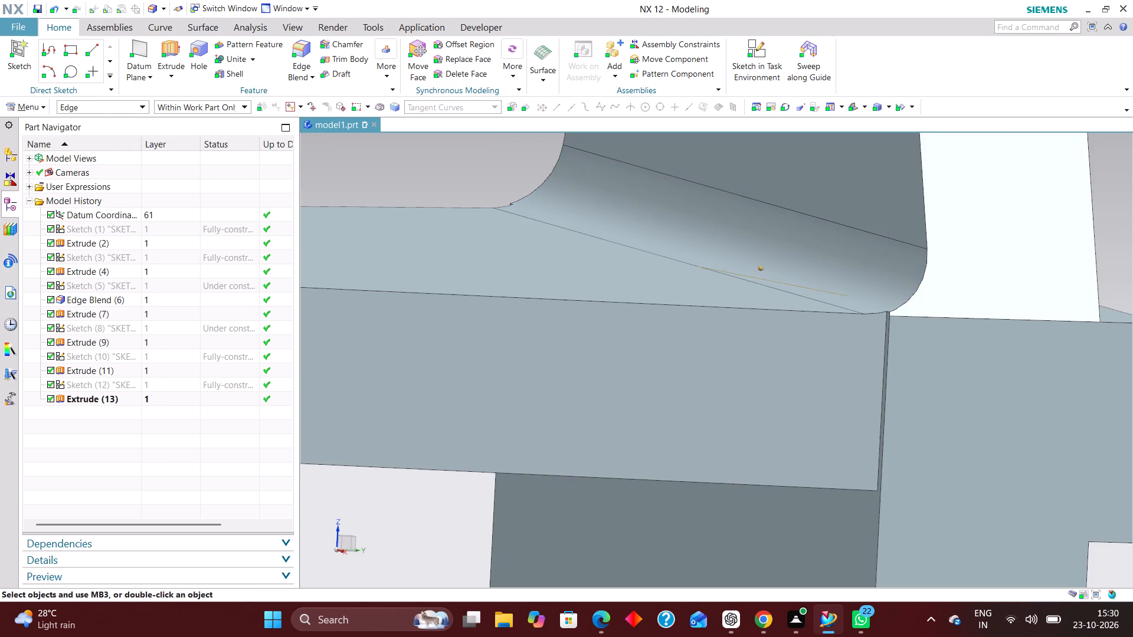
# Check the corner gap beside the new blend and reopen the horizontal arm's trapezoid sketch for editing with rollback.
pyautogui.moveTo(937, 297); pyautogui.dragTo(951, 310, button='middle')
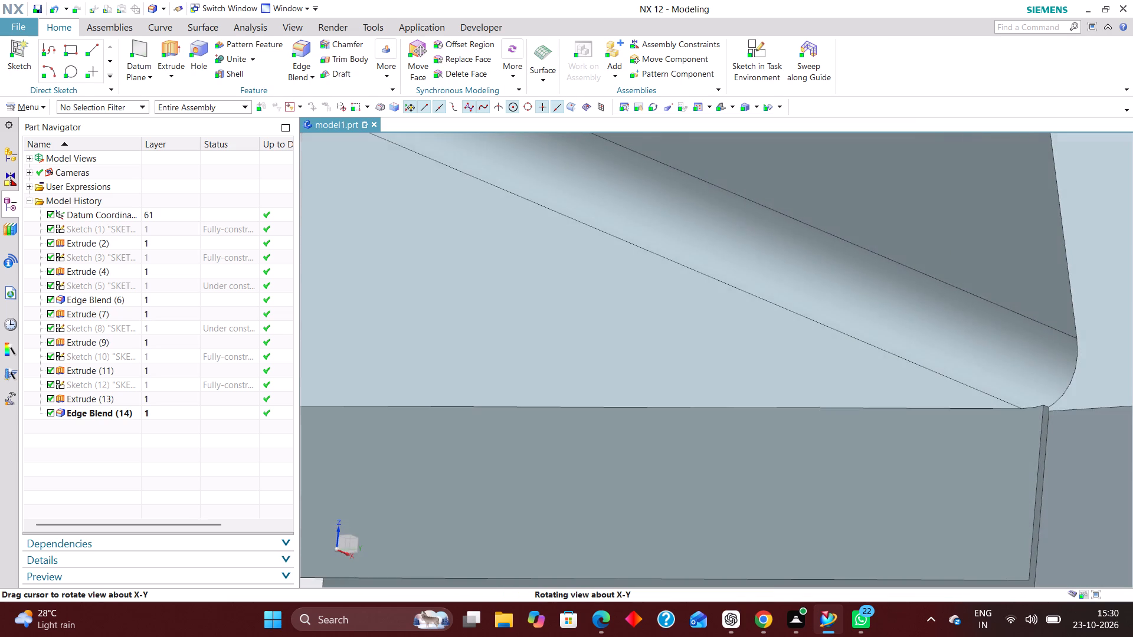
pyautogui.moveTo(951, 310); pyautogui.dragTo(955, 313, button='middle')
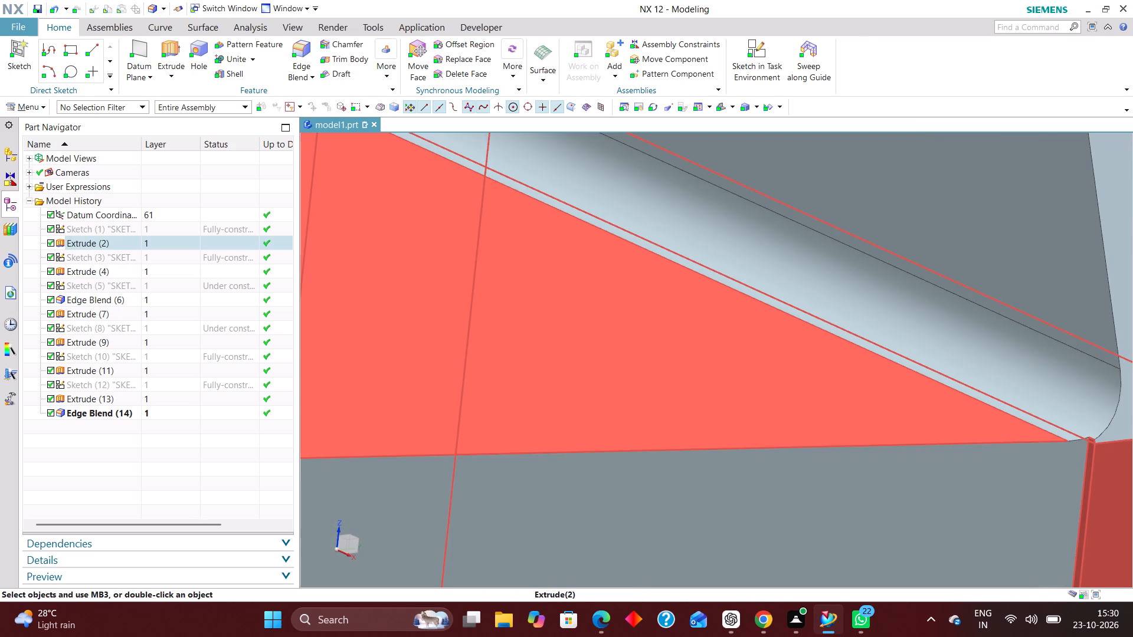
pyautogui.scroll(-3, 734, 270)
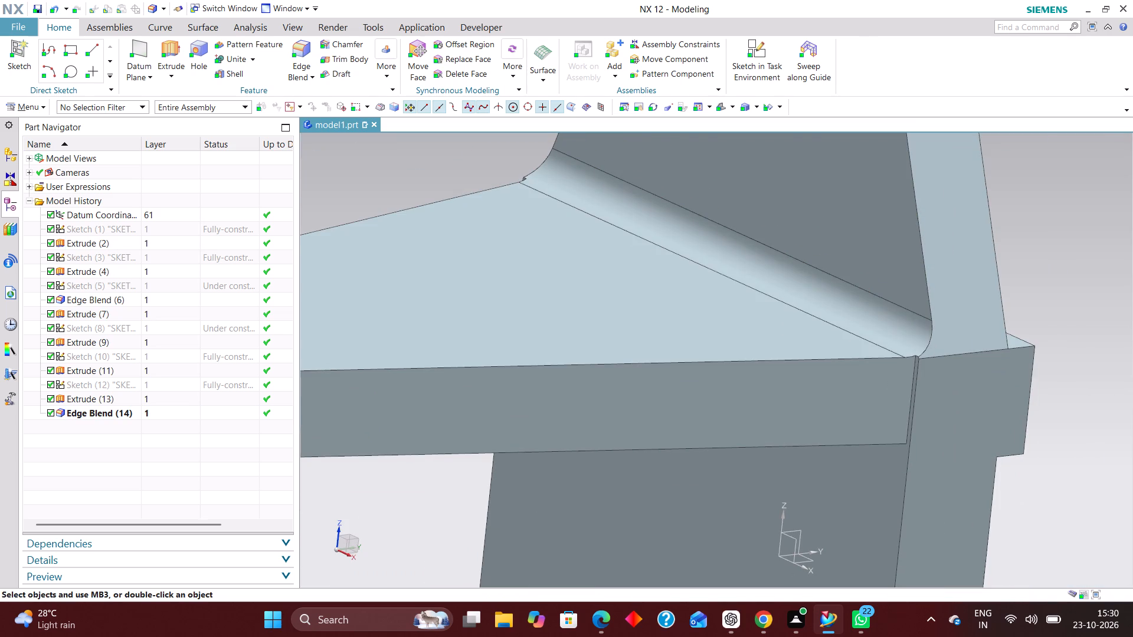
pyautogui.scroll(3, 873, 475)
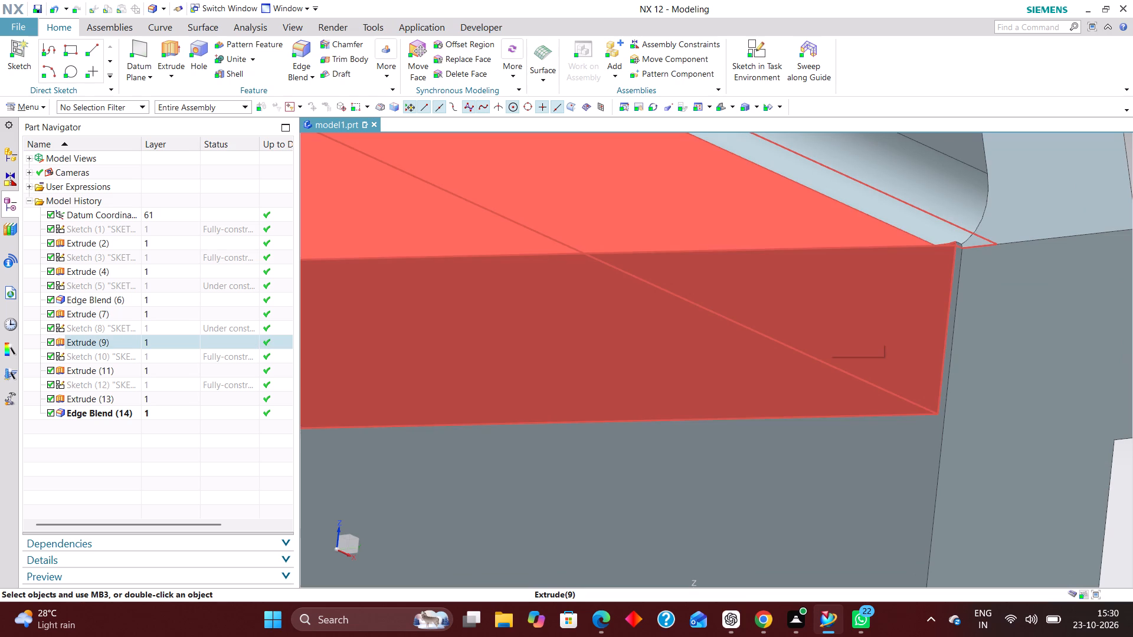
pyautogui.scroll(-3, 957, 307)
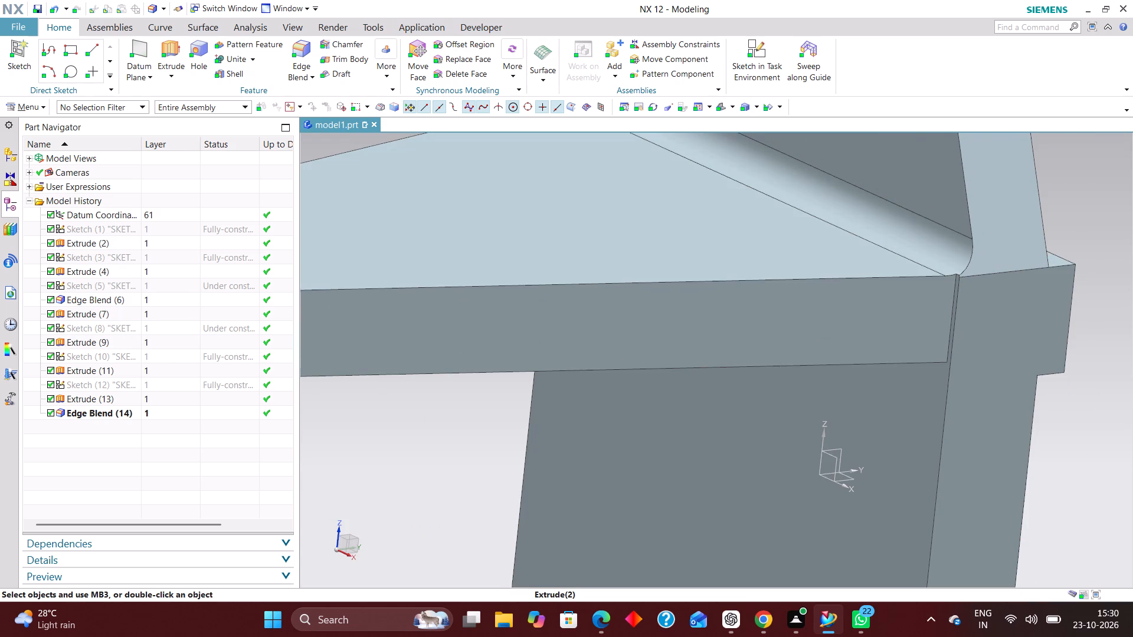
pyautogui.click(171, 354)
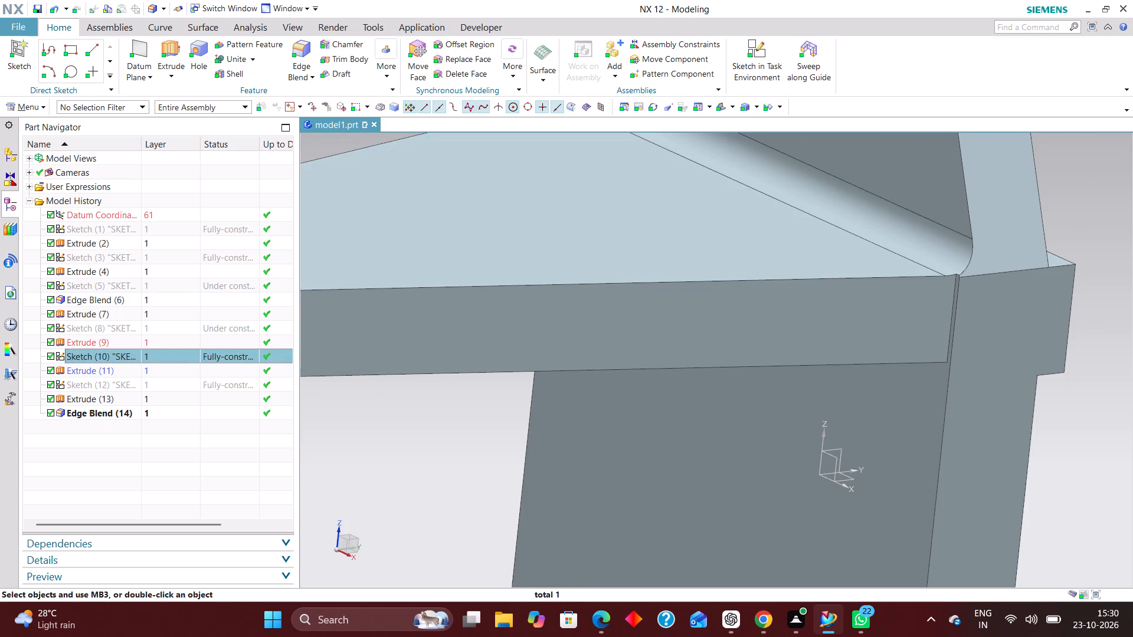
pyautogui.scroll(-4, 850, 367)
pyautogui.click(165, 329)
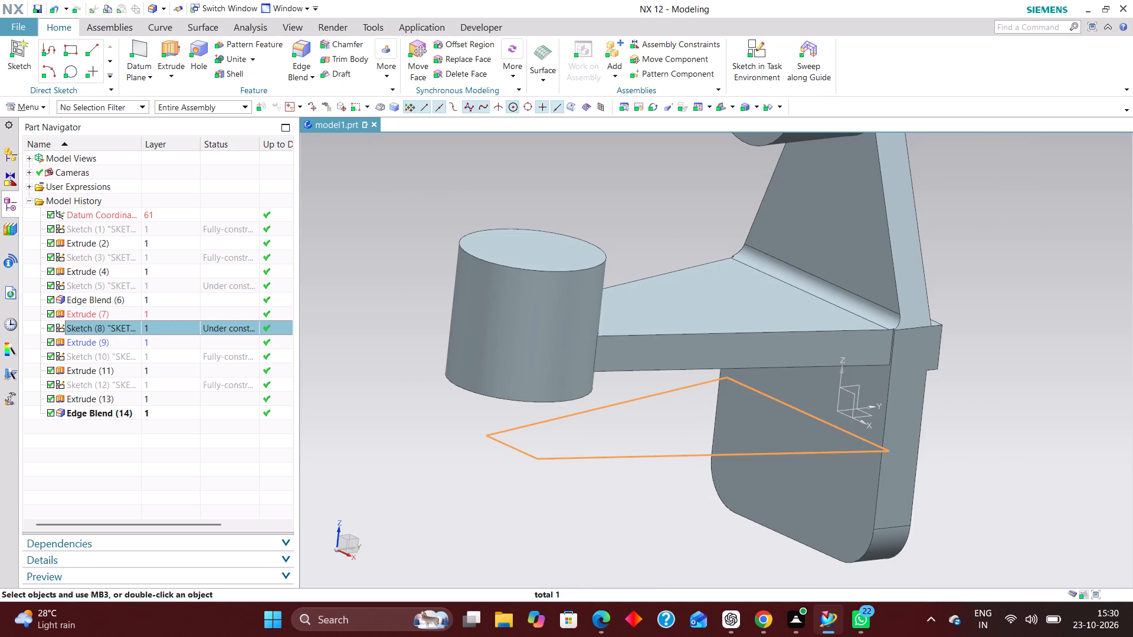
pyautogui.rightClick(165, 329)
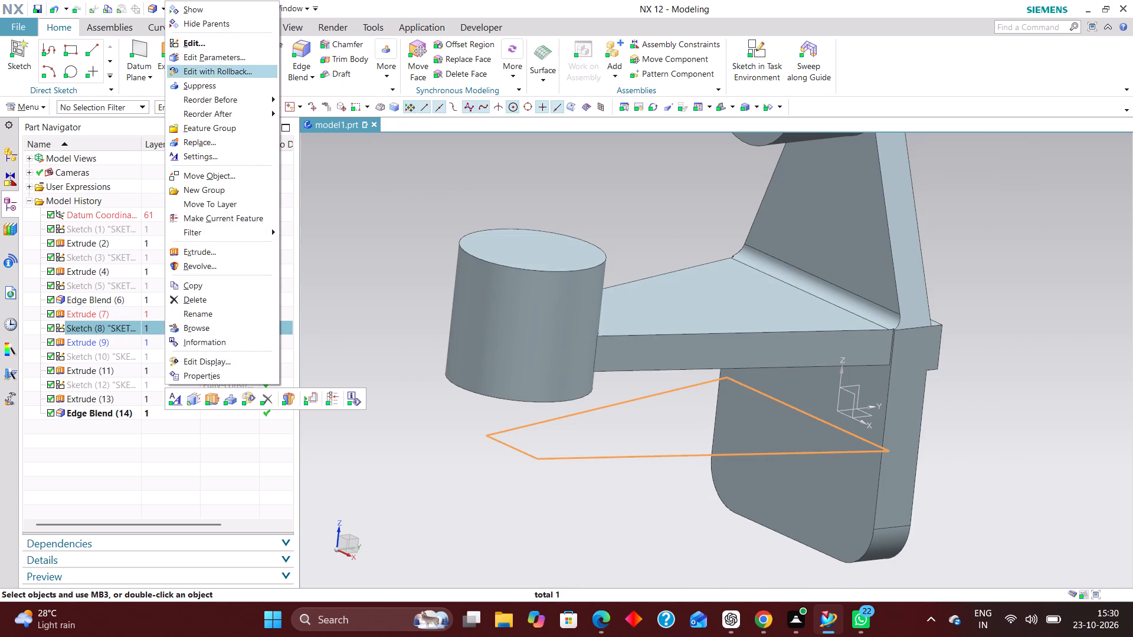
pyautogui.click(226, 72)
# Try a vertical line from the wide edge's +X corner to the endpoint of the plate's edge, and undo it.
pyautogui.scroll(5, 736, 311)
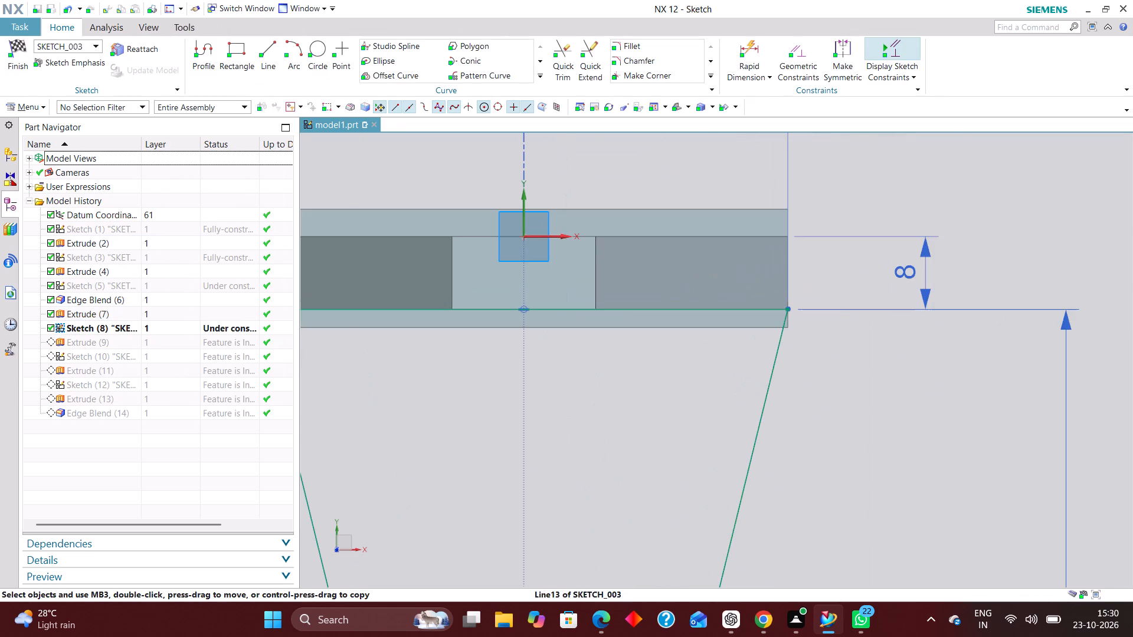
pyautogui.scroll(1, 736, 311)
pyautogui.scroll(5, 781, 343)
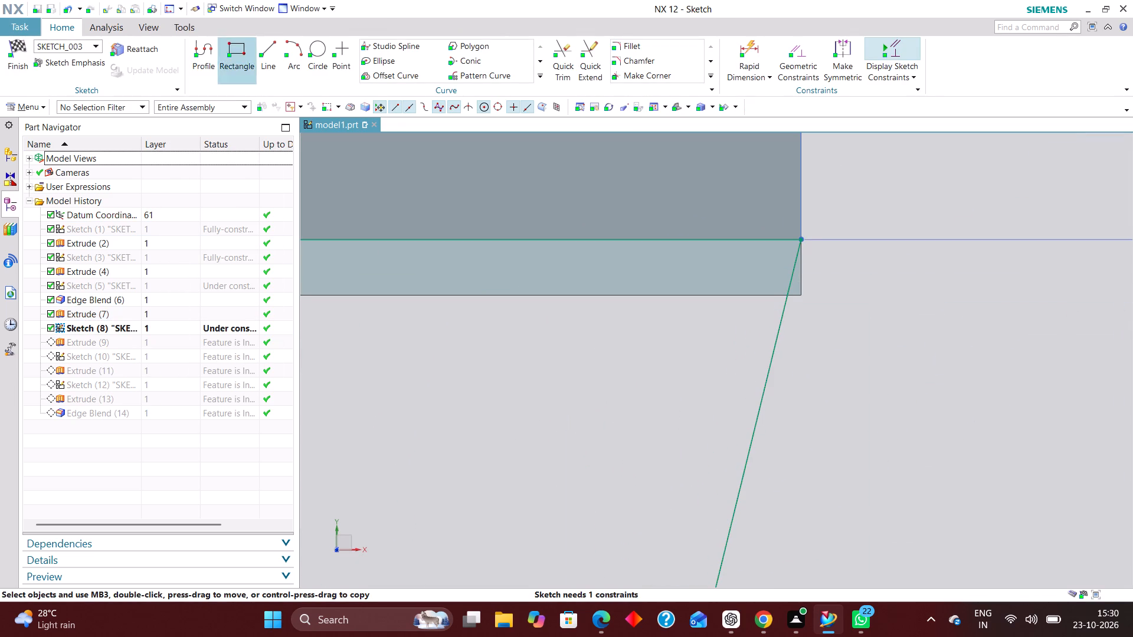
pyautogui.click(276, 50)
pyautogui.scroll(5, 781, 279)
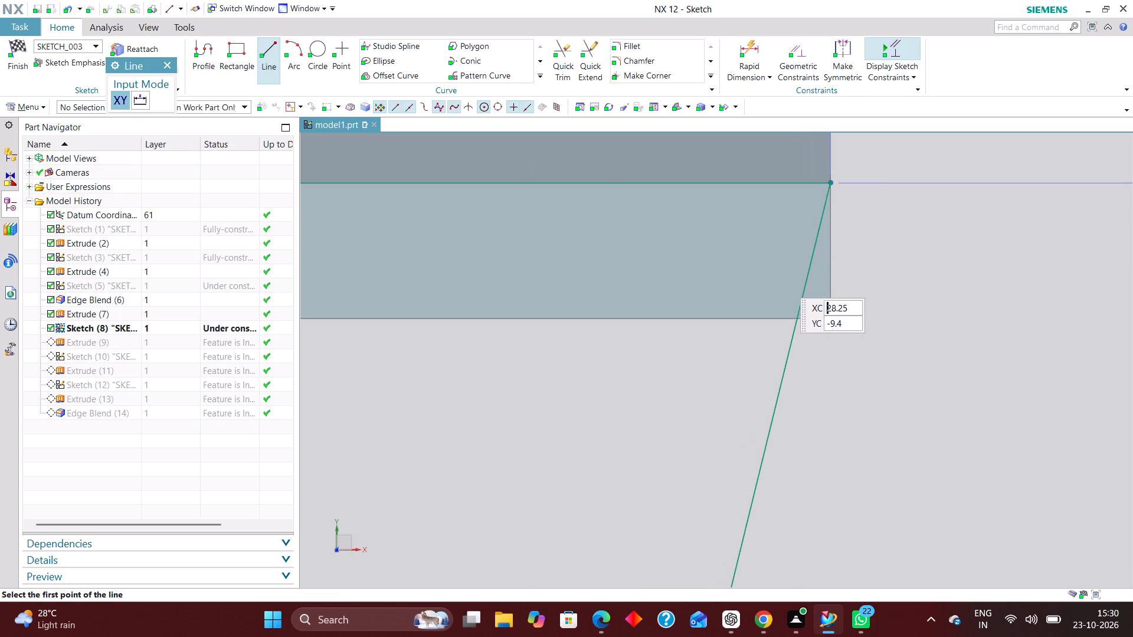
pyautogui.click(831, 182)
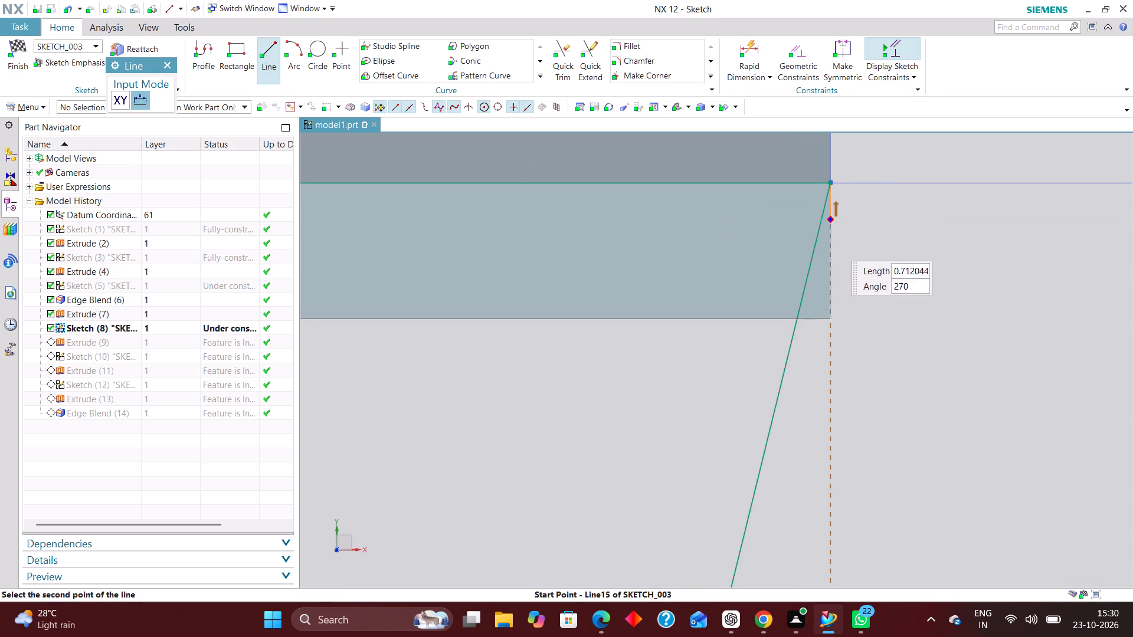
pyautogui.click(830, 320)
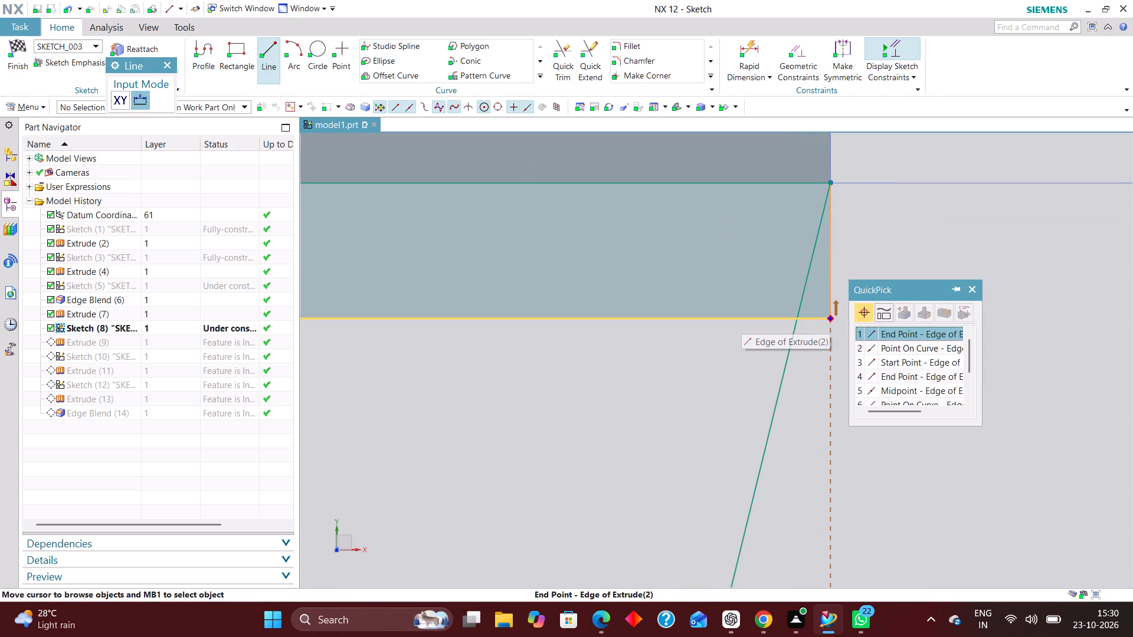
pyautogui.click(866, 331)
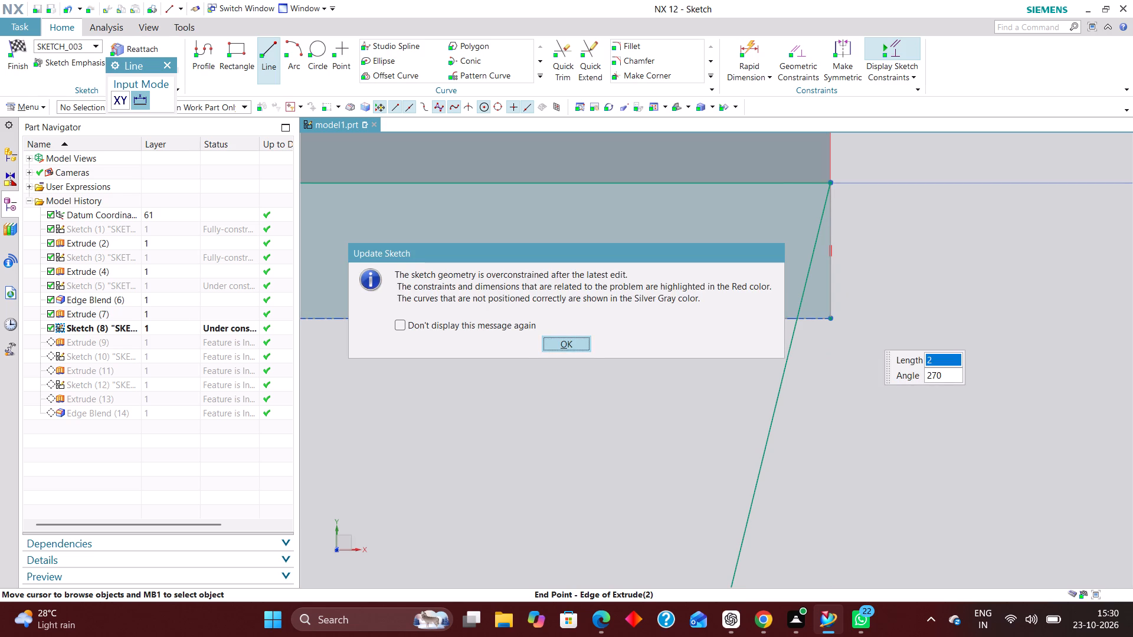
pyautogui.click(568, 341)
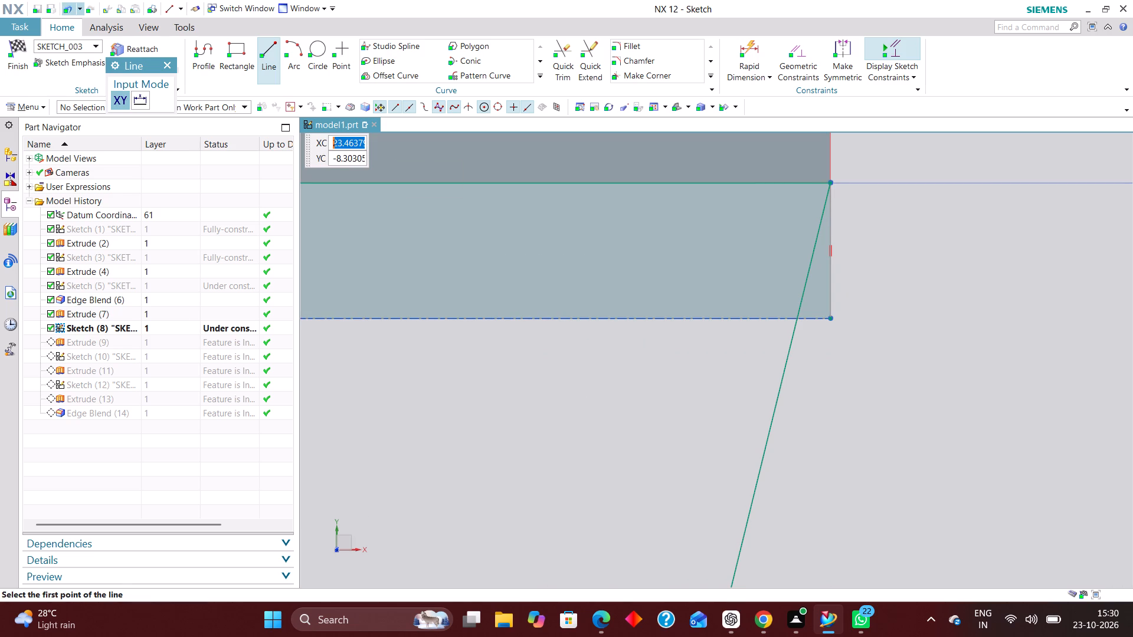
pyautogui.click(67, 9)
# Draw short vertical lines from both ends of the trapezoid's wide edge past the plate's edge, the -X one about 2.6 mm long.
pyautogui.click(833, 180)
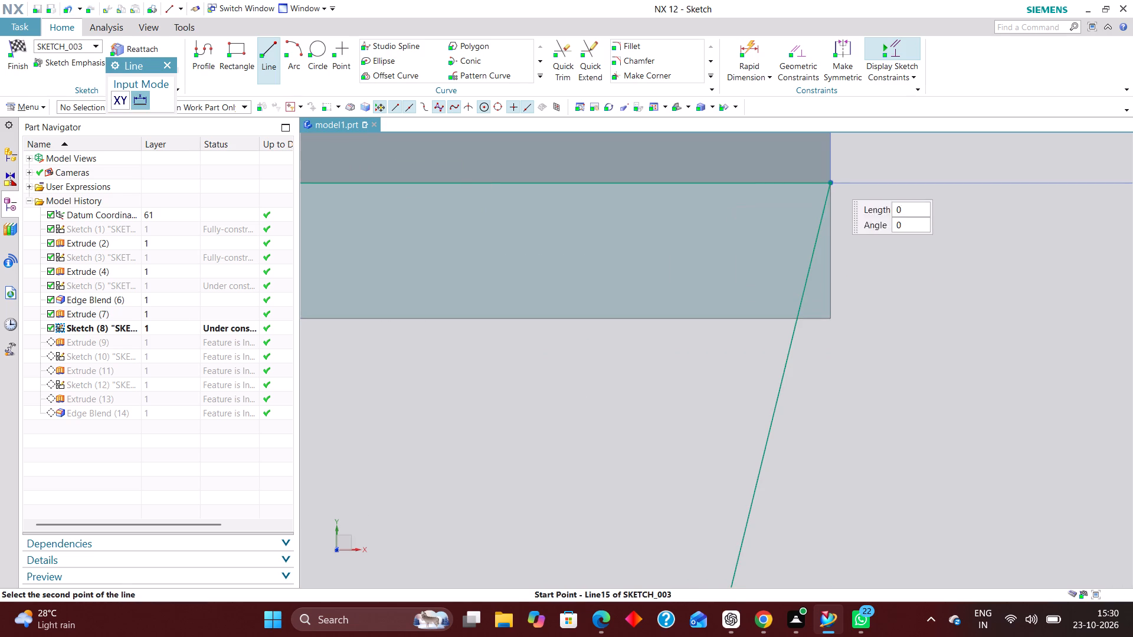
pyautogui.click(836, 334)
pyautogui.scroll(-6, 957, 331)
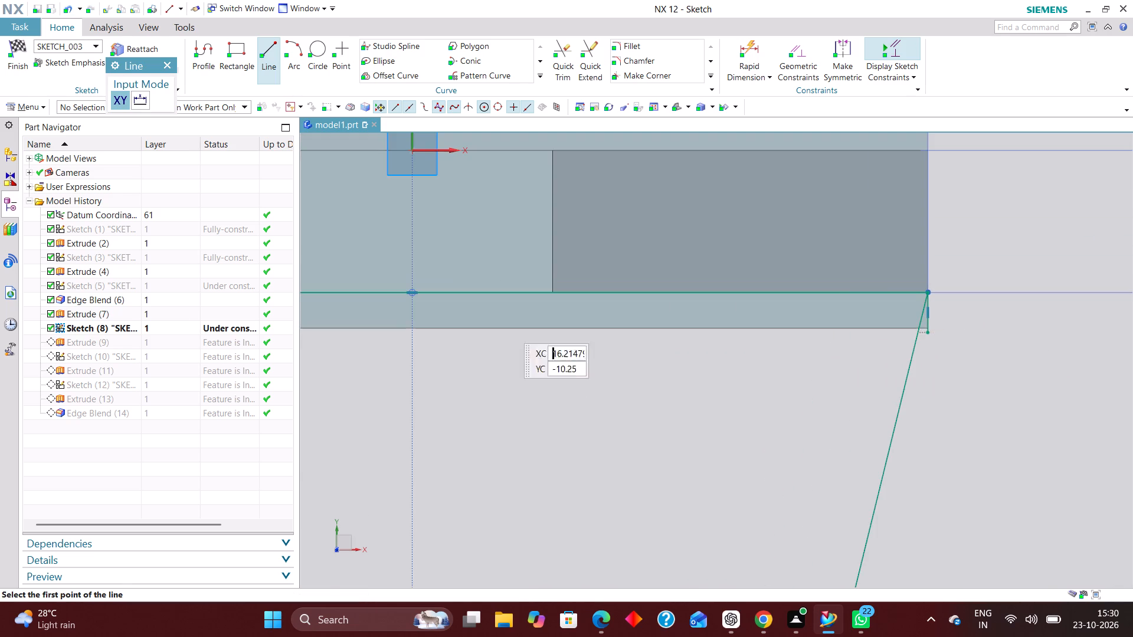
pyautogui.scroll(-6, 646, 339)
pyautogui.scroll(6, 461, 361)
pyautogui.scroll(5, 460, 282)
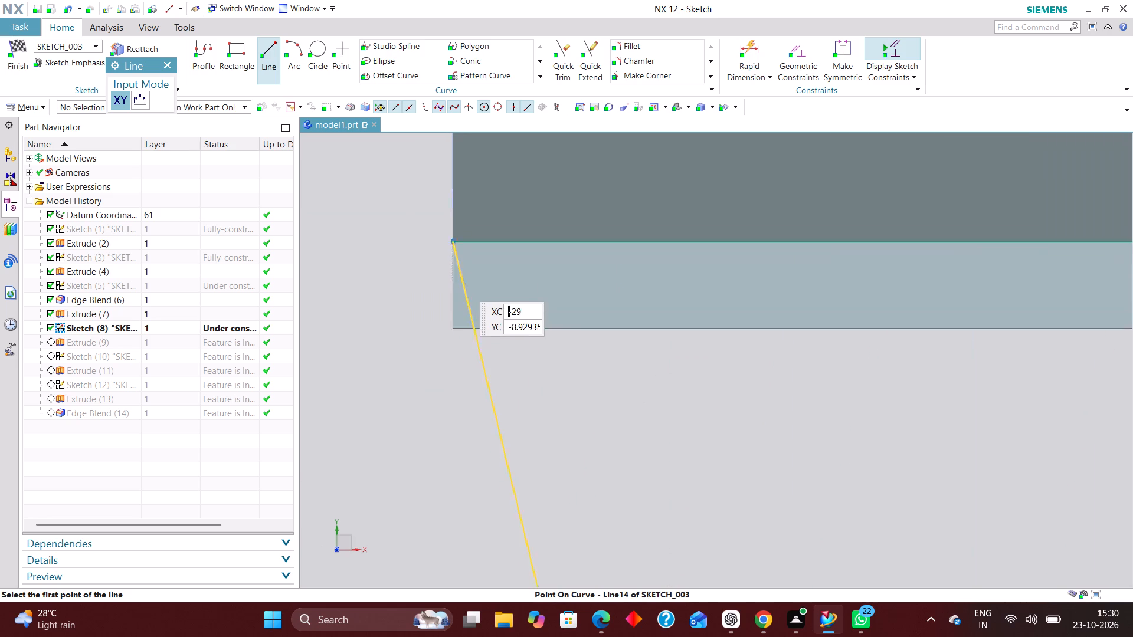
pyautogui.click(446, 231)
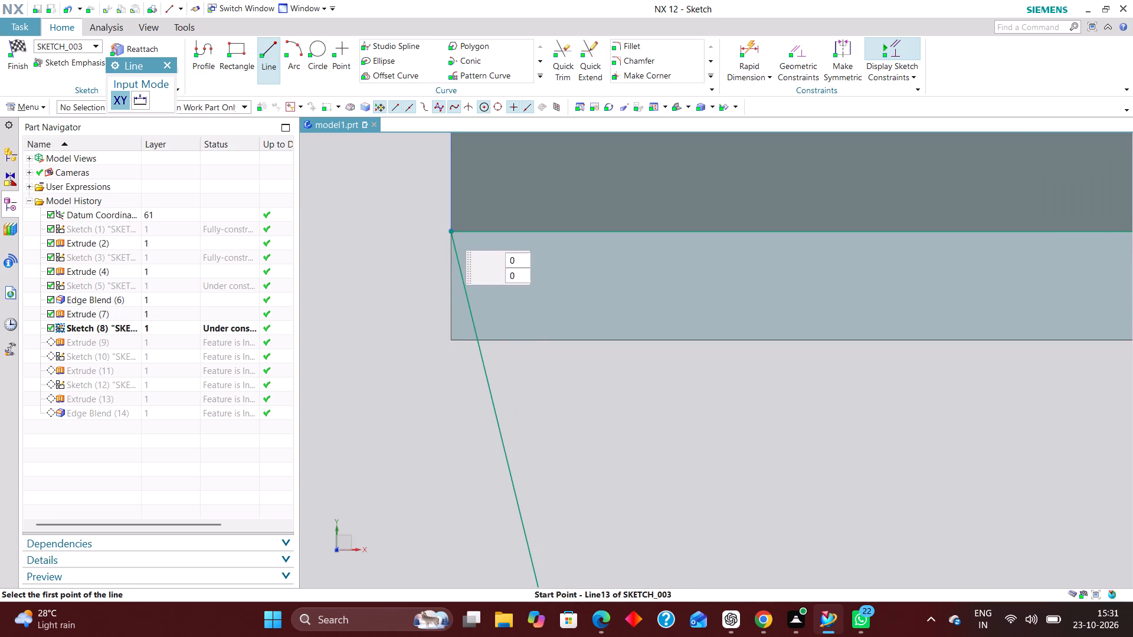
pyautogui.click(446, 372)
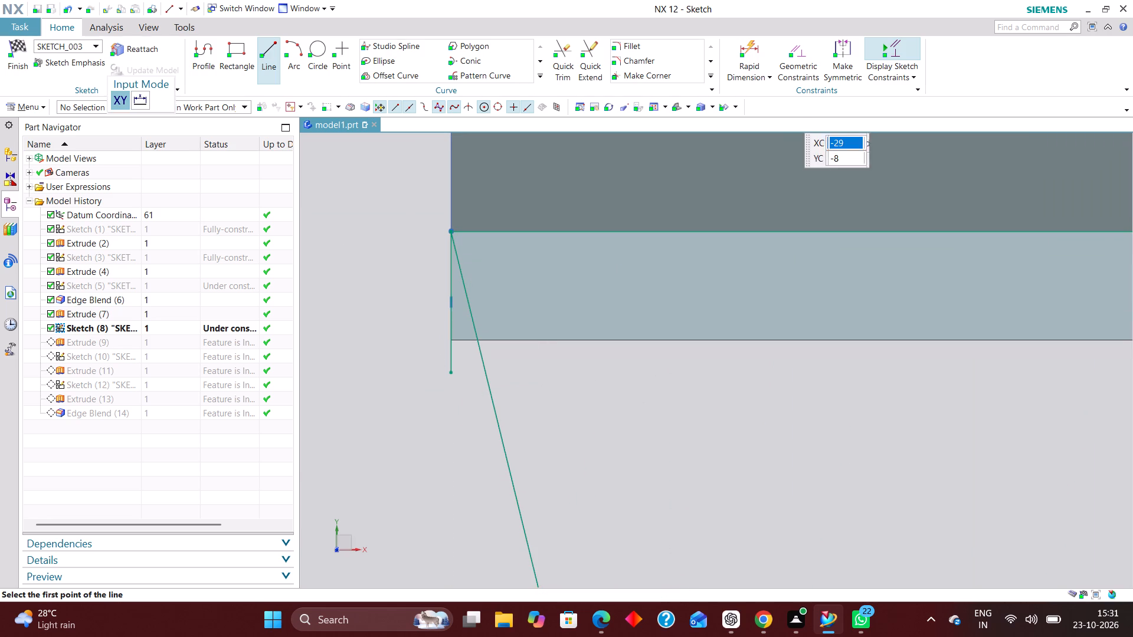
# Dimension the short vertical line on the -X side to 2 mm.
pyautogui.click(751, 48)
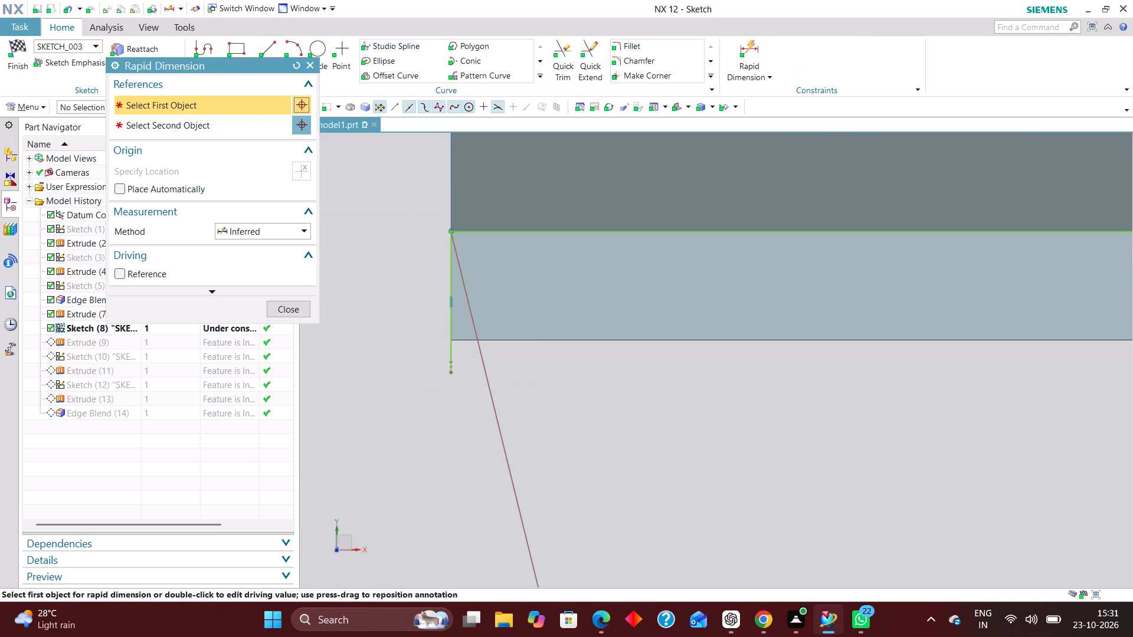
pyautogui.click(449, 356)
pyautogui.click(400, 305)
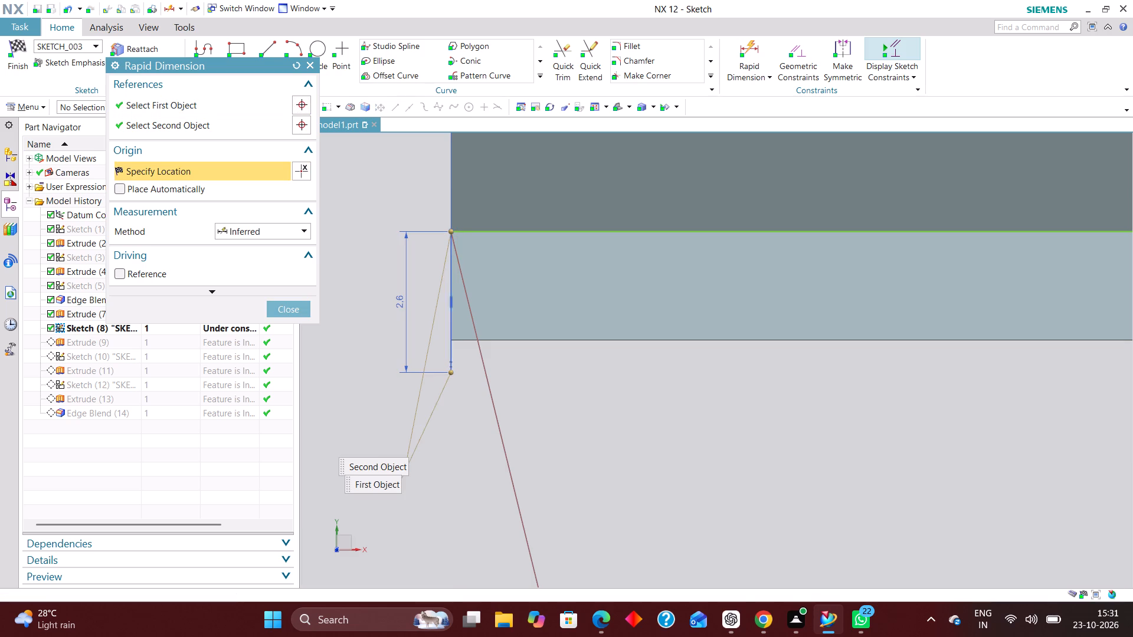
pyautogui.press('2')
pyautogui.press('Return')
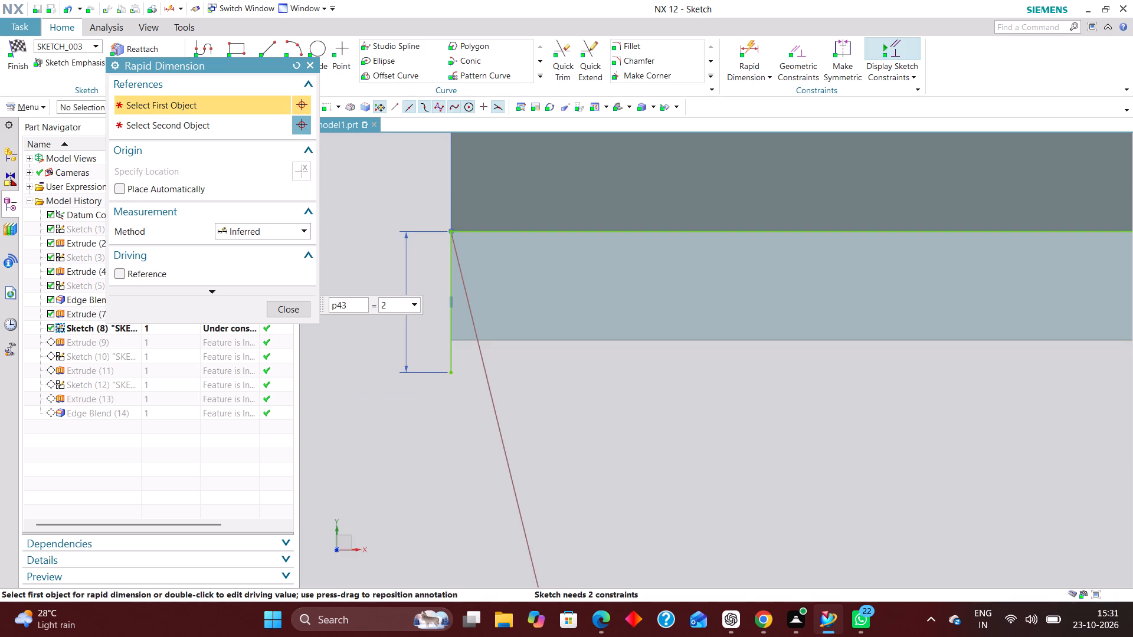
pyautogui.press('Return')
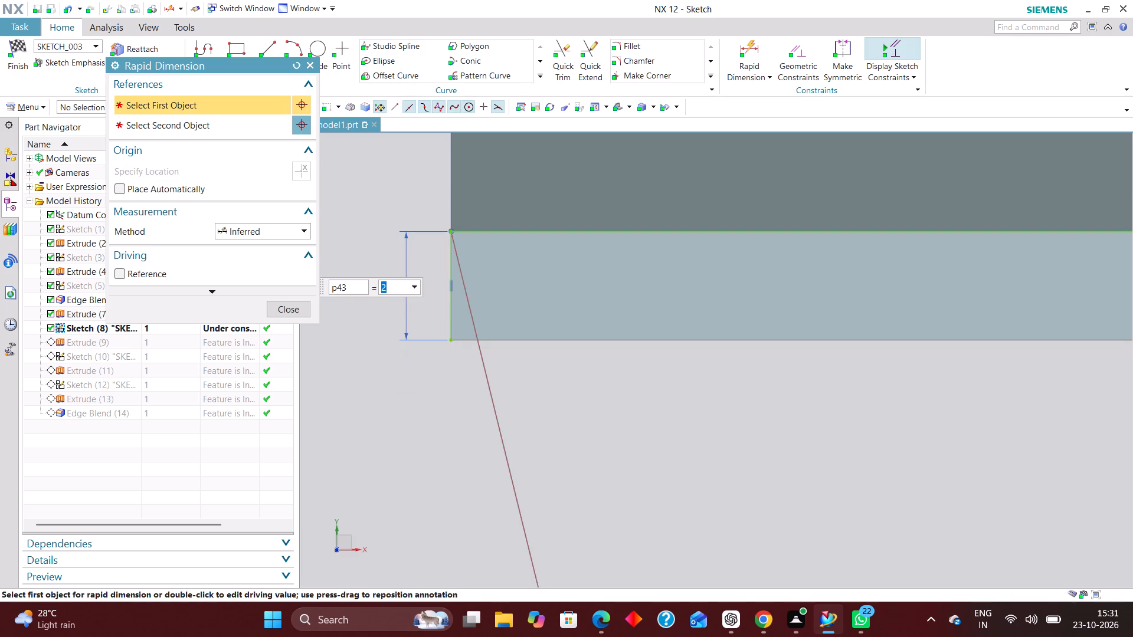
# Constrain the two short vertical lines at the ends of the wide edge to equal length.
pyautogui.click(812, 58)
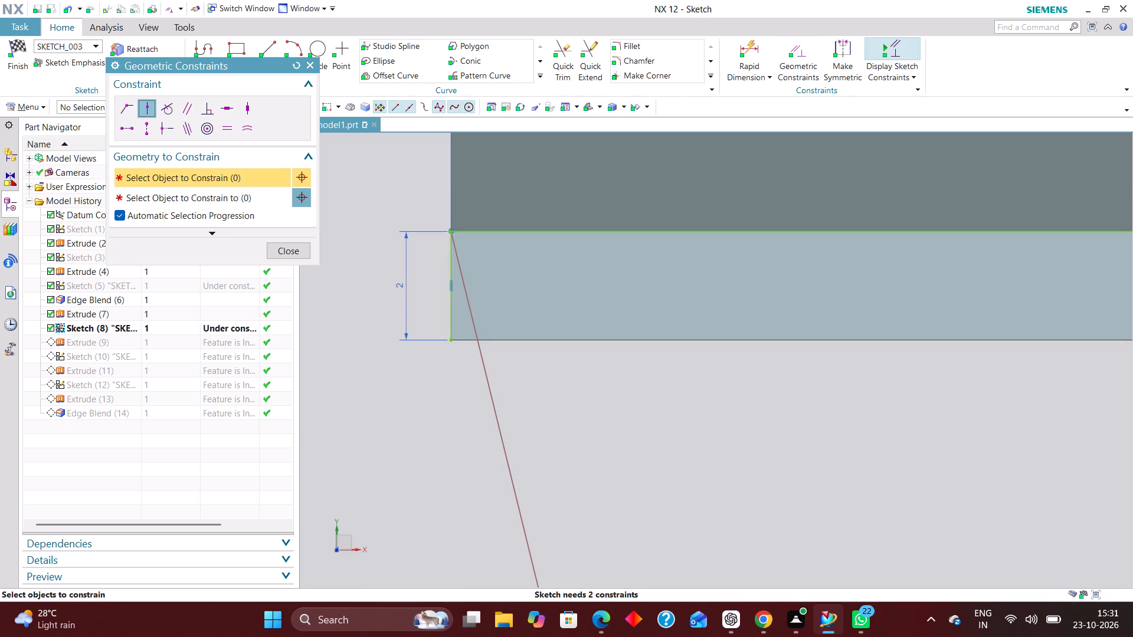
pyautogui.click(250, 126)
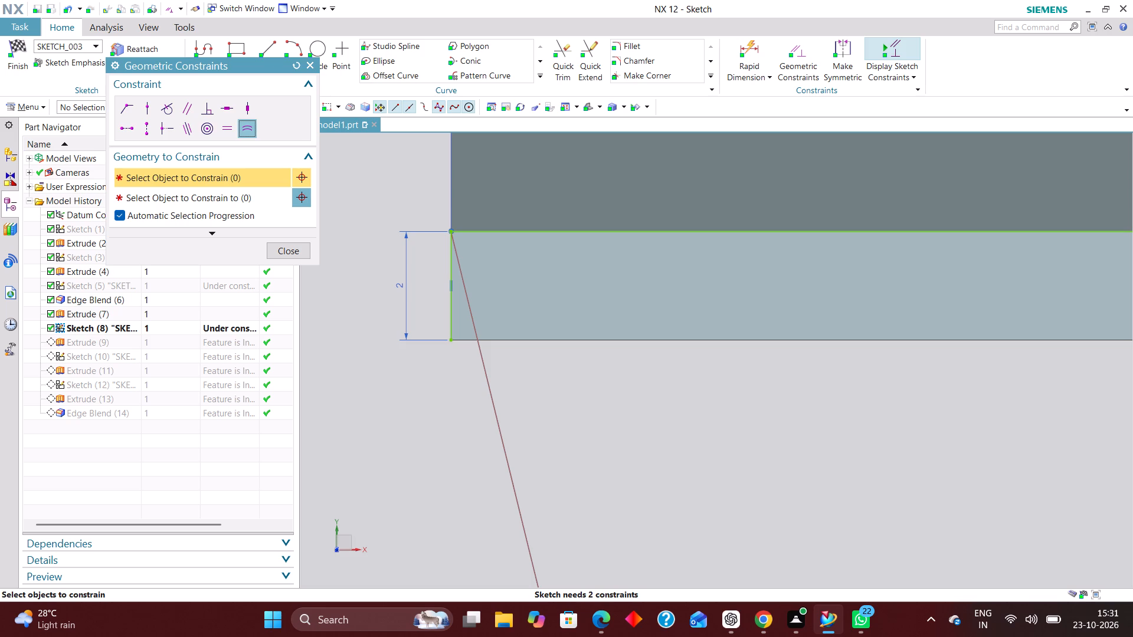
pyautogui.scroll(6, 447, 312)
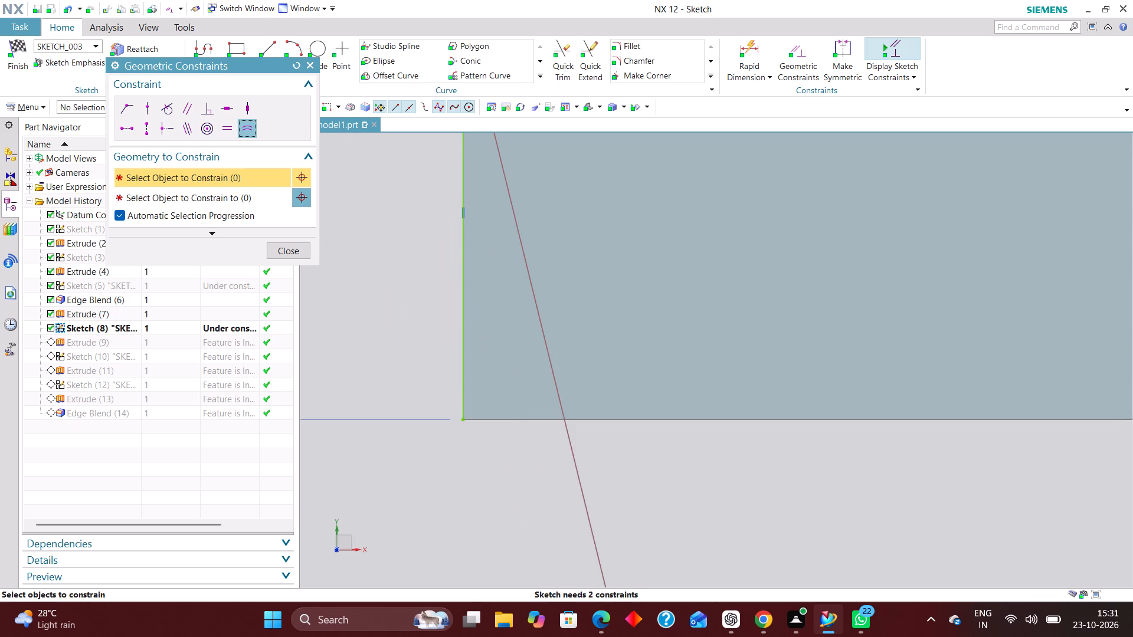
pyautogui.click(235, 129)
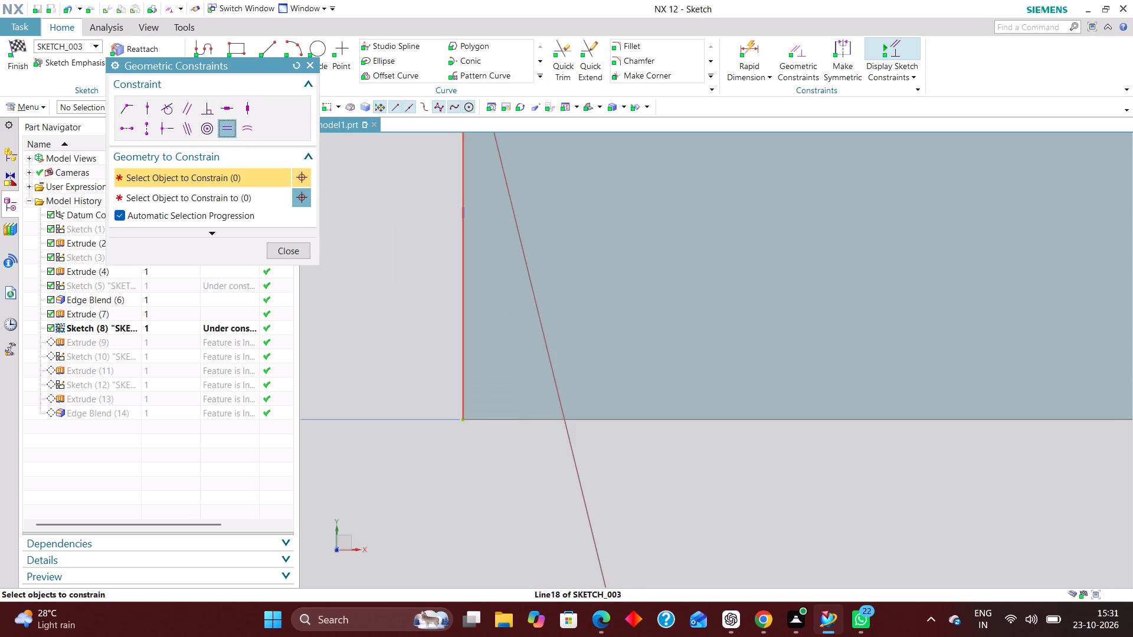
pyautogui.click(461, 317)
pyautogui.scroll(-12, 420, 306)
pyautogui.scroll(-4, 474, 300)
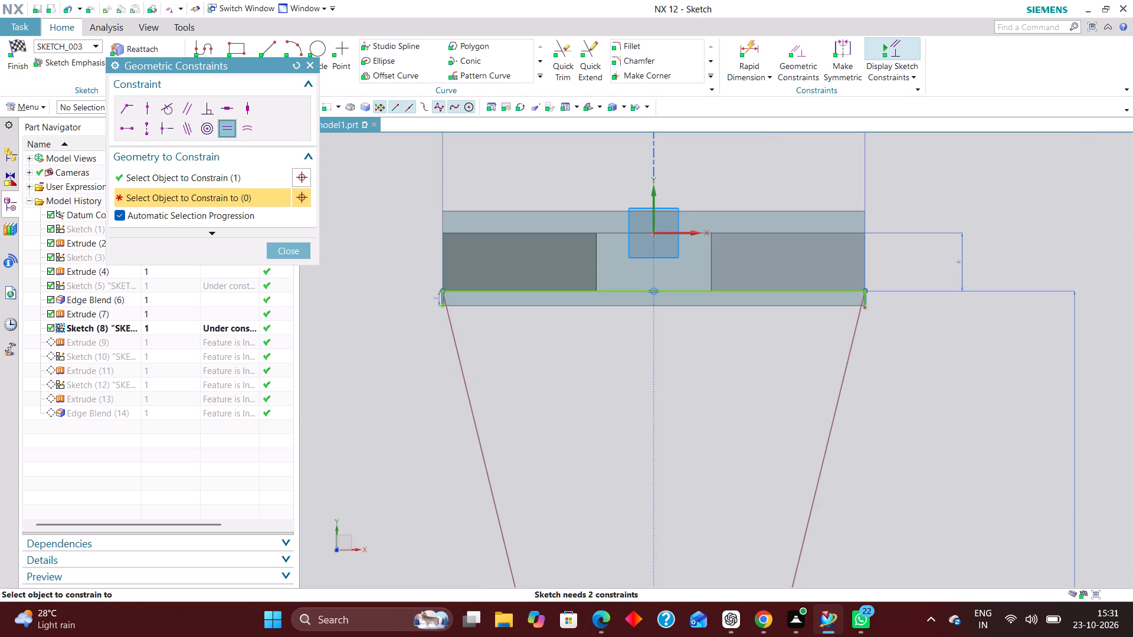
pyautogui.scroll(7, 873, 300)
pyautogui.click(836, 317)
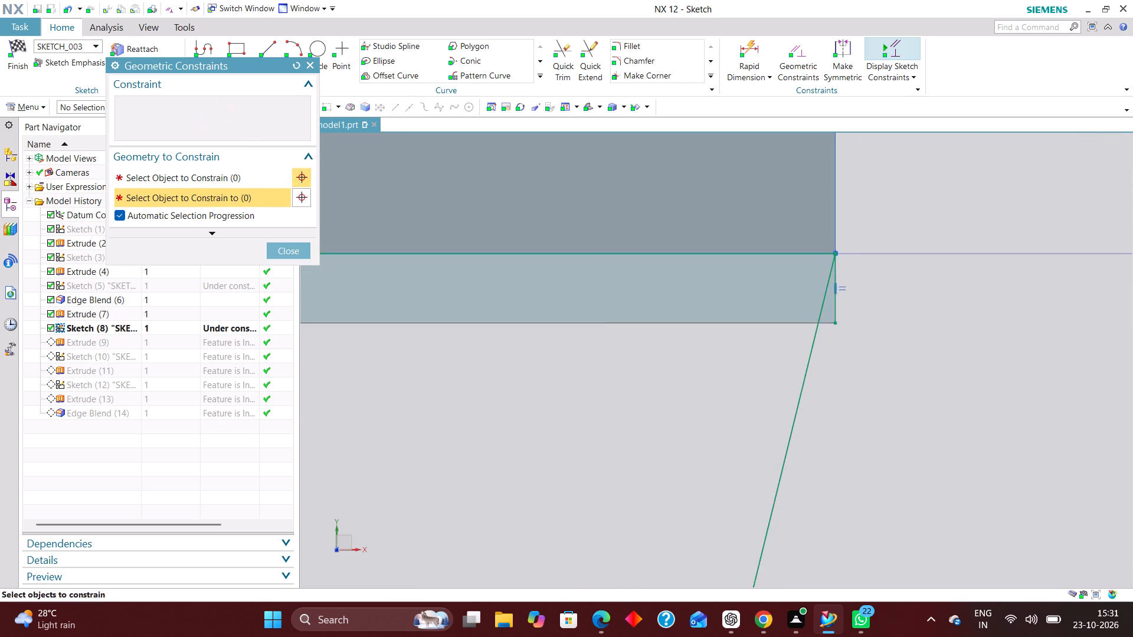
pyautogui.scroll(-4, 918, 323)
pyautogui.scroll(2, 919, 333)
pyautogui.click(286, 250)
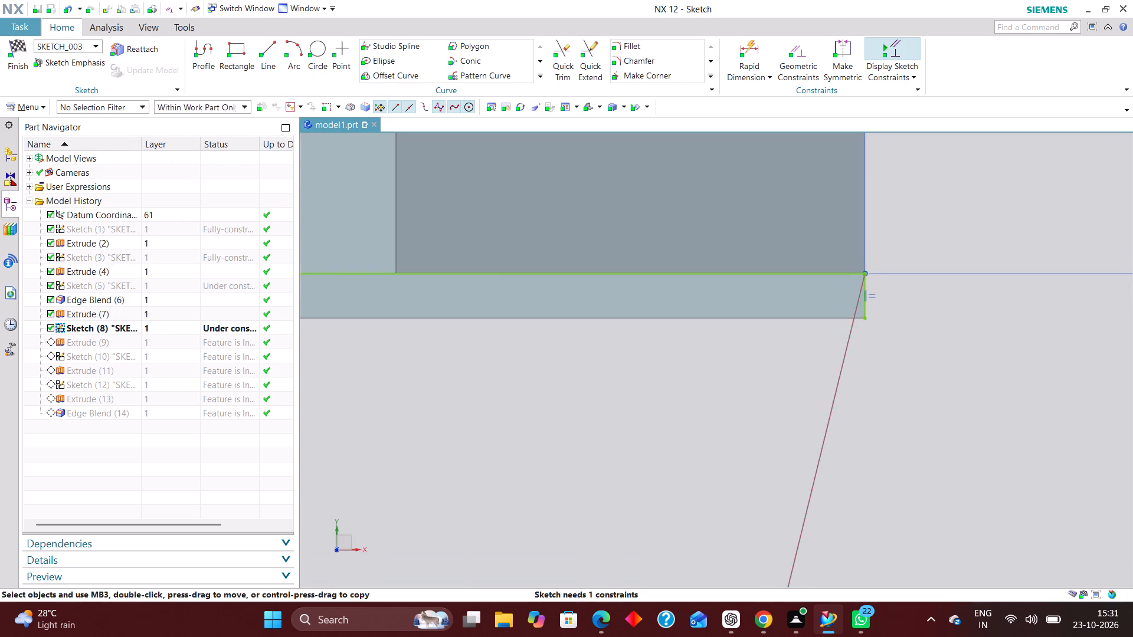
# Replace the +X slanted side with a line from the short vertical line's free end to the narrow edge's +X endpoint.
pyautogui.scroll(5, 871, 317)
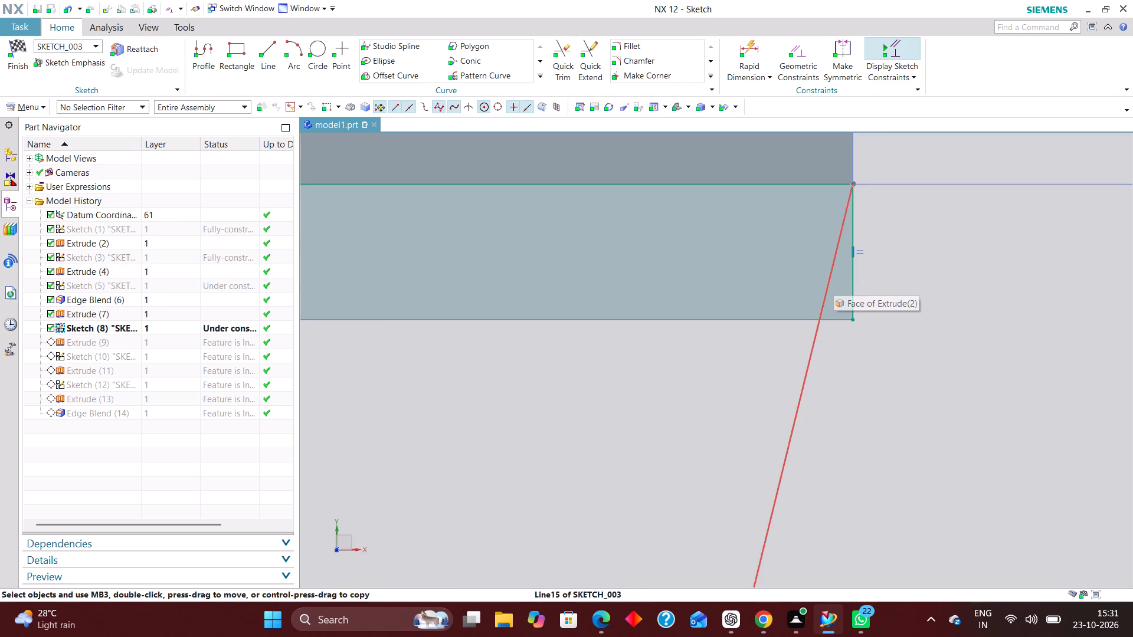
pyautogui.moveTo(830, 277); pyautogui.dragTo(725, 283, button='right')
pyautogui.scroll(-10, 831, 261)
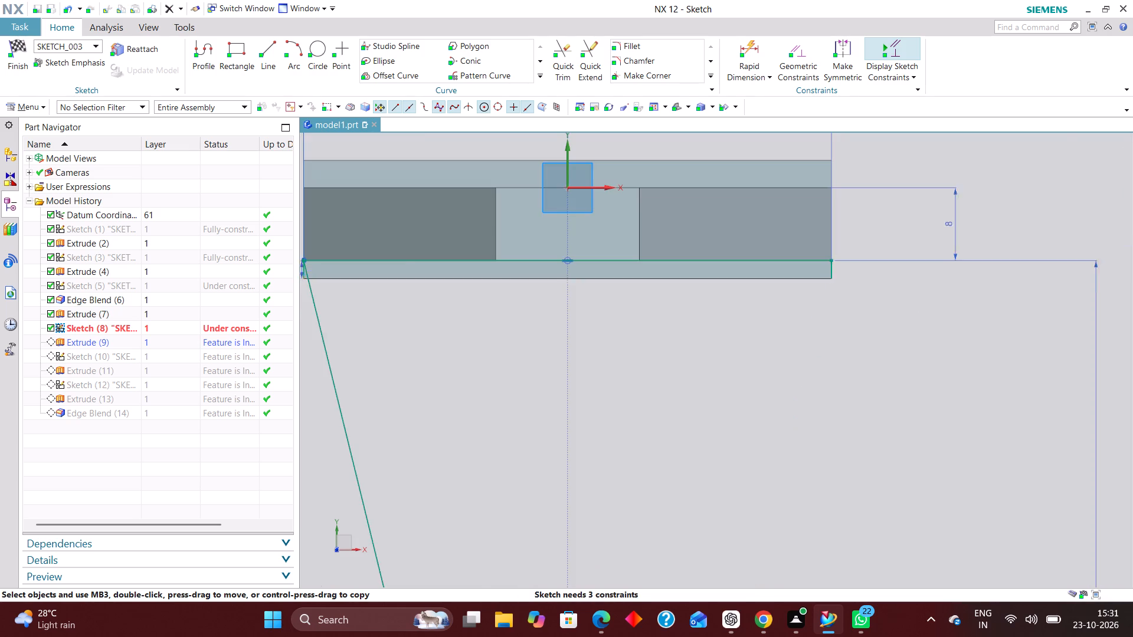
pyautogui.scroll(-3, 814, 354)
pyautogui.click(273, 48)
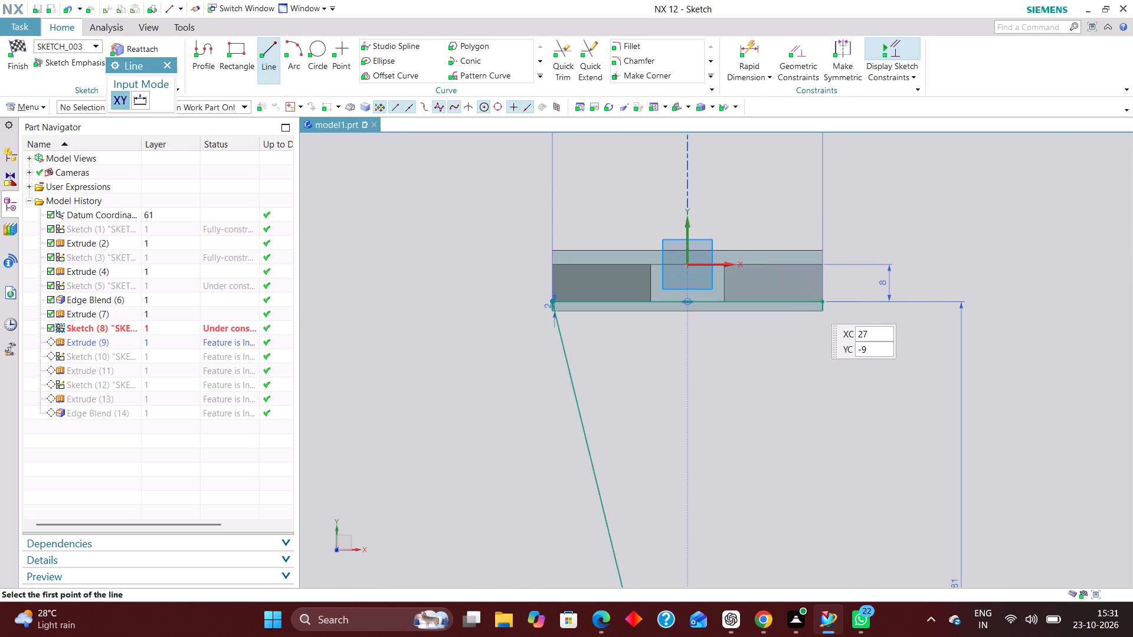
pyautogui.scroll(11, 812, 304)
pyautogui.click(813, 294)
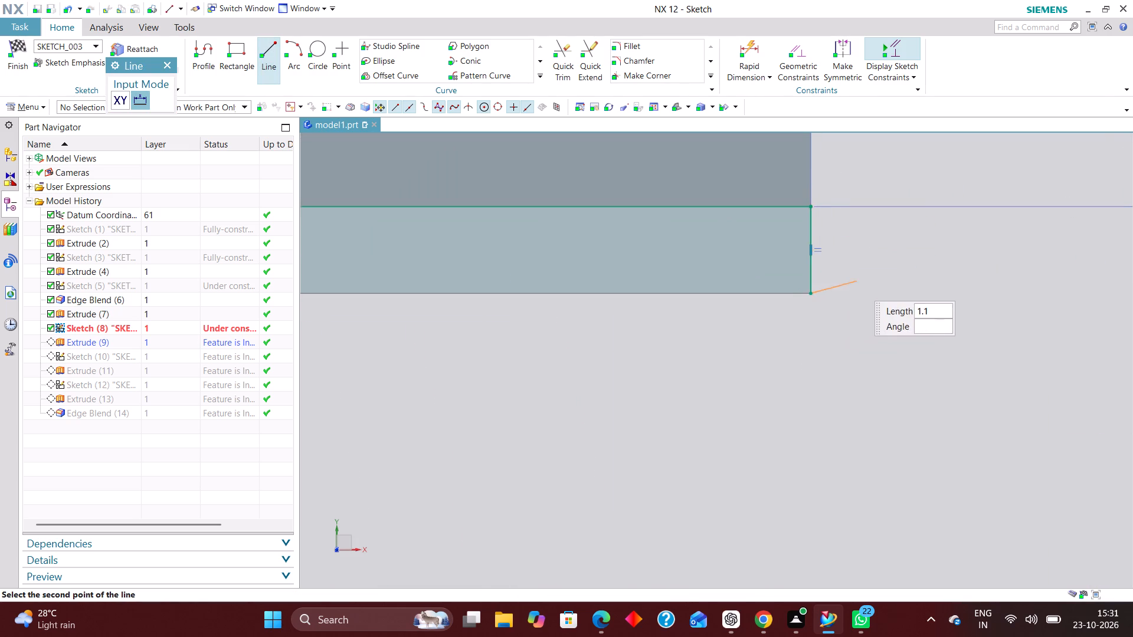
pyautogui.scroll(-17, 855, 281)
pyautogui.scroll(6, 806, 406)
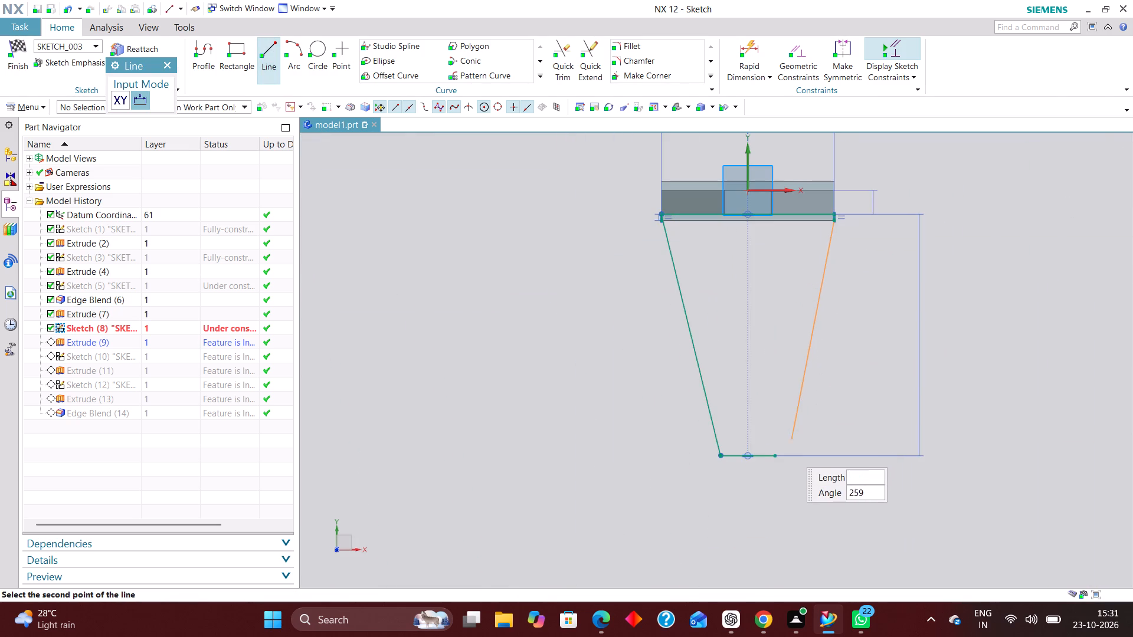
pyautogui.click(778, 455)
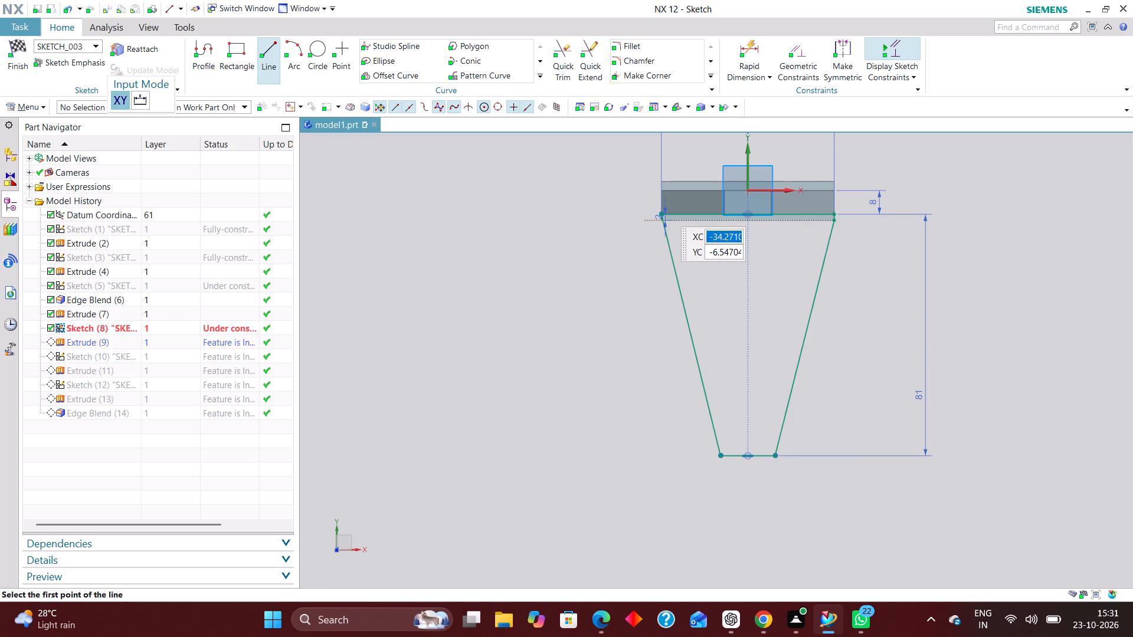
# Replace the -X slanted side with a line from the short vertical line's free end to the narrow edge's -X endpoint.
pyautogui.scroll(6, 663, 207)
pyautogui.scroll(5, 696, 260)
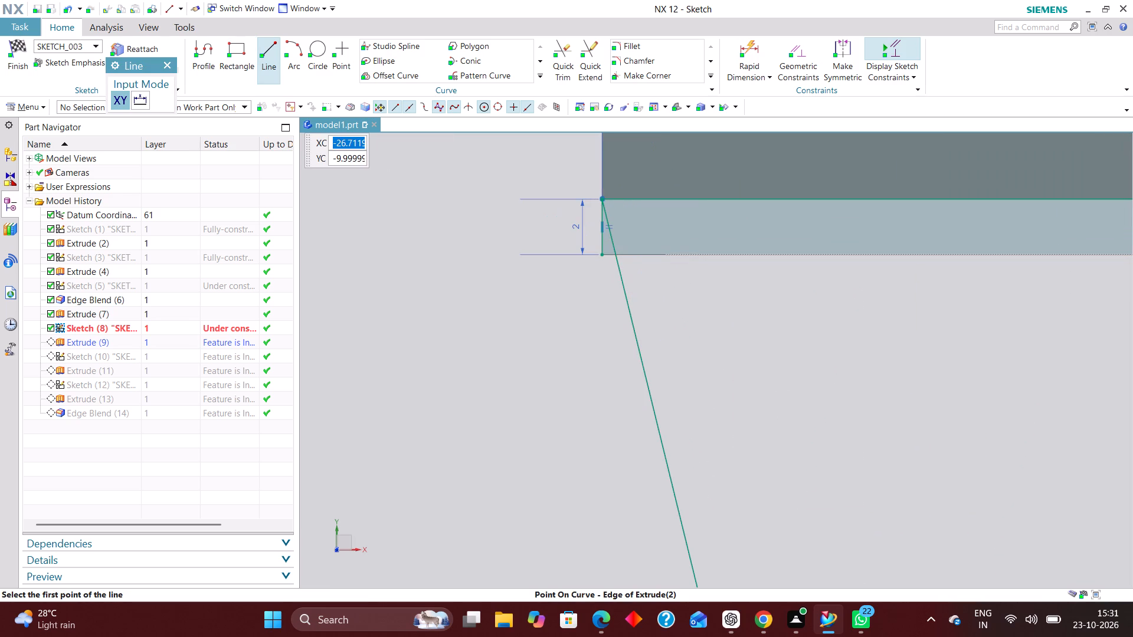
pyautogui.click(169, 63)
pyautogui.scroll(3, 592, 323)
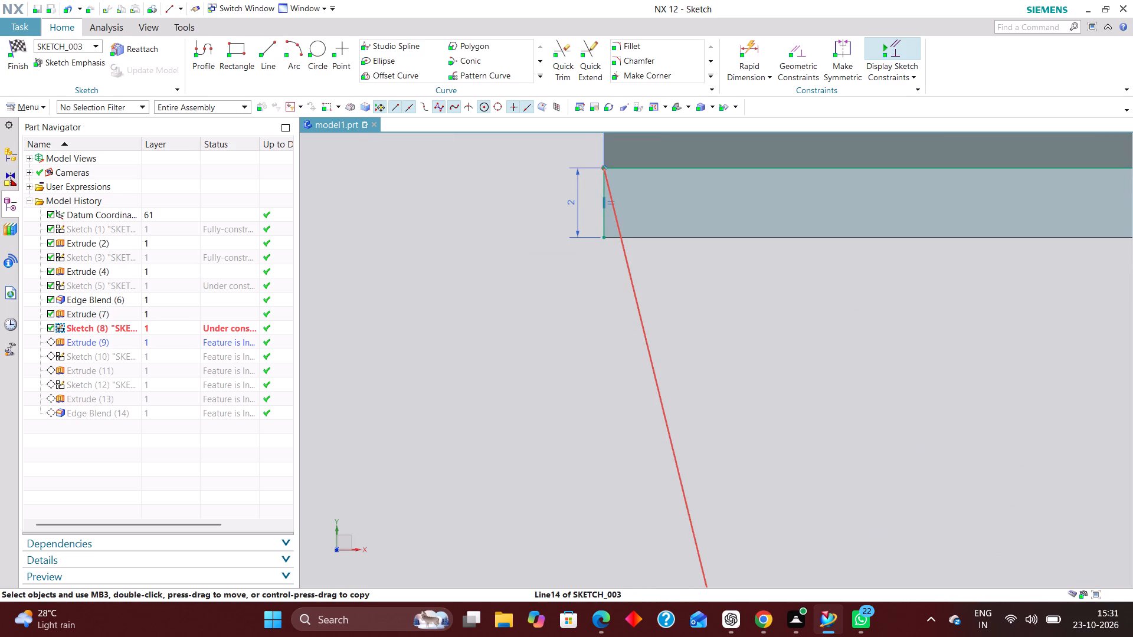
pyautogui.moveTo(646, 340); pyautogui.dragTo(590, 338, button='right')
pyautogui.click(272, 55)
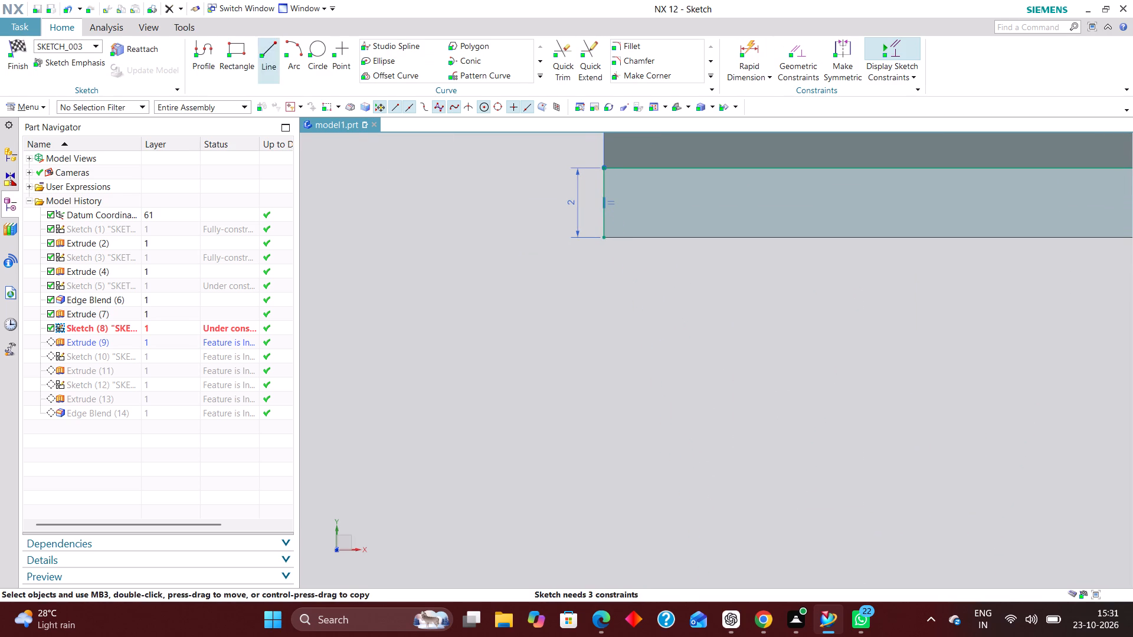
pyautogui.click(604, 244)
pyautogui.scroll(-8, 532, 235)
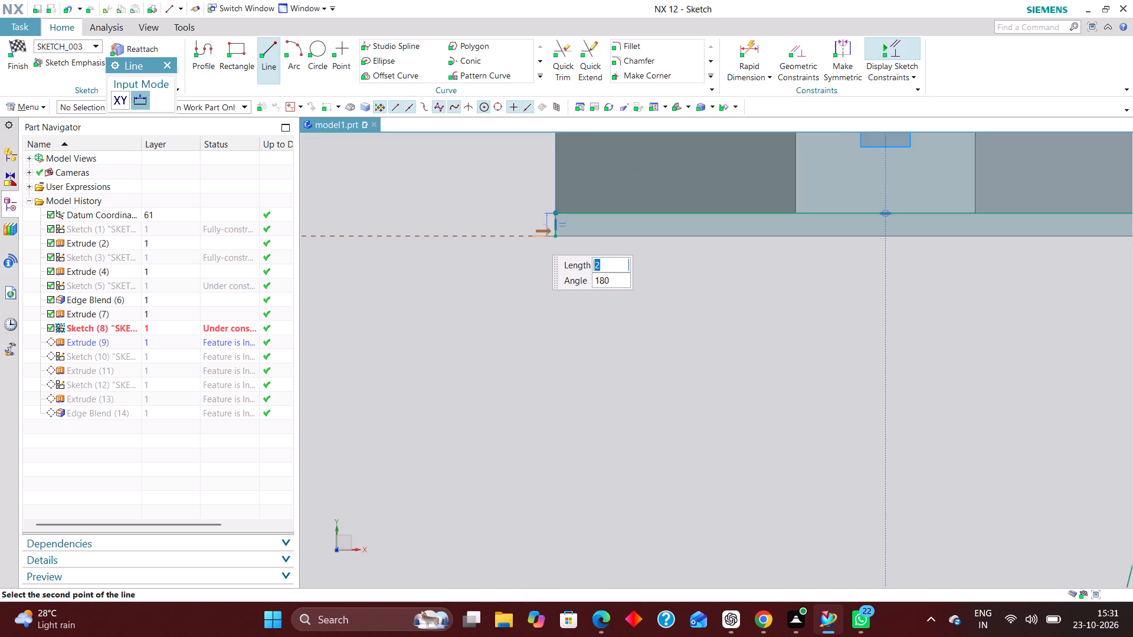
pyautogui.scroll(-3, 533, 237)
pyautogui.scroll(4, 609, 512)
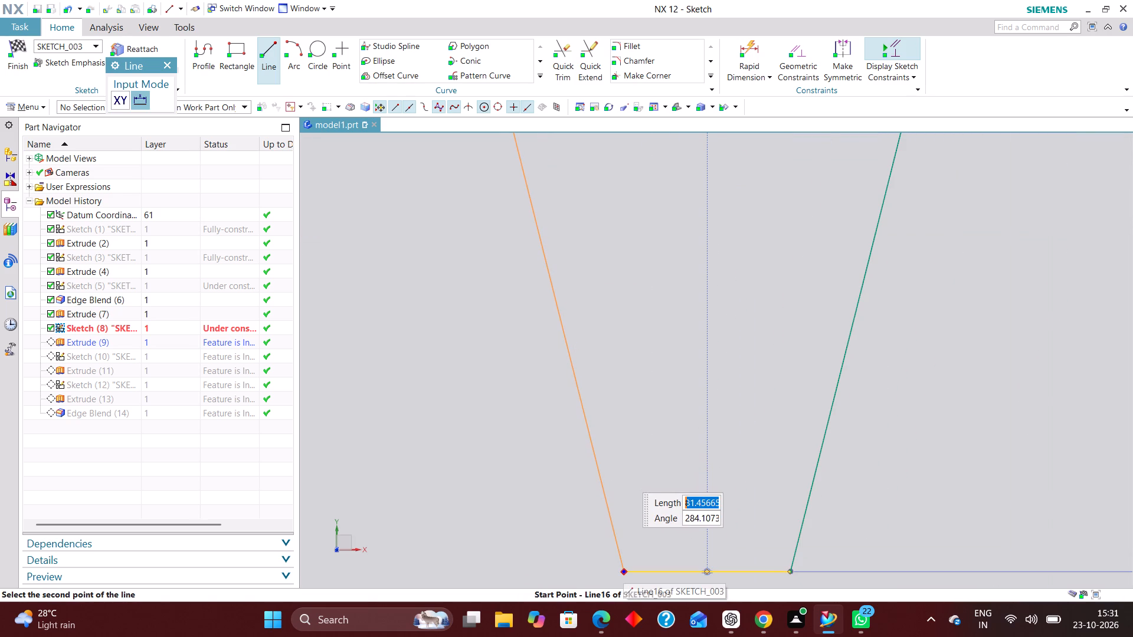
pyautogui.click(623, 568)
pyautogui.click(163, 68)
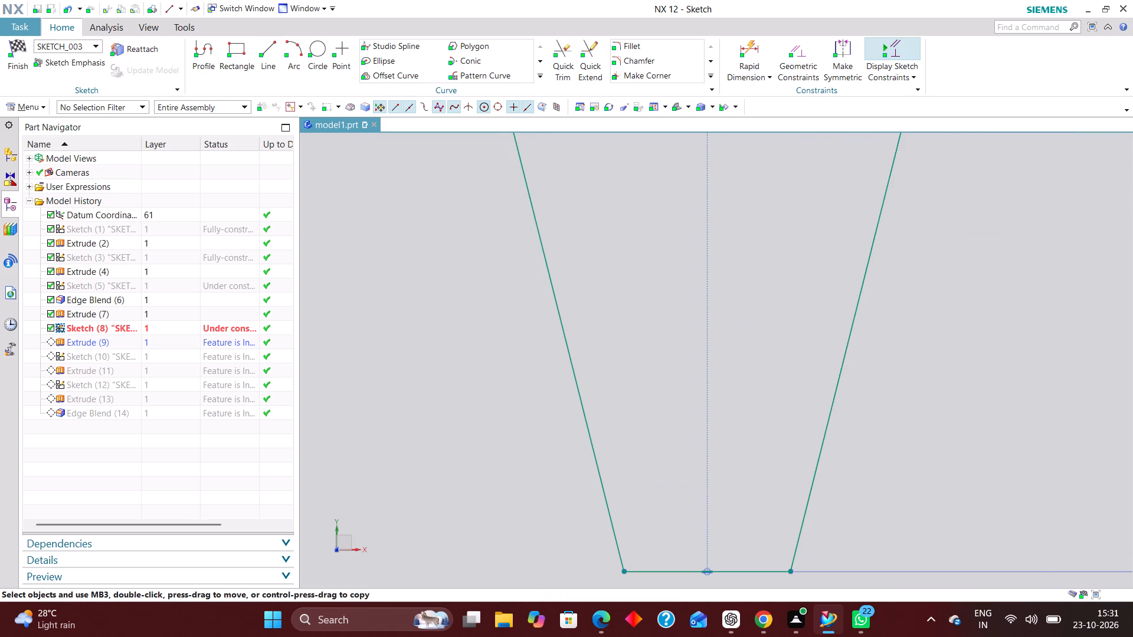
# Finish the horizontal arm's sketch and update the model, leaving the dependent extrude section's mapping as it is.
pyautogui.click(17, 43)
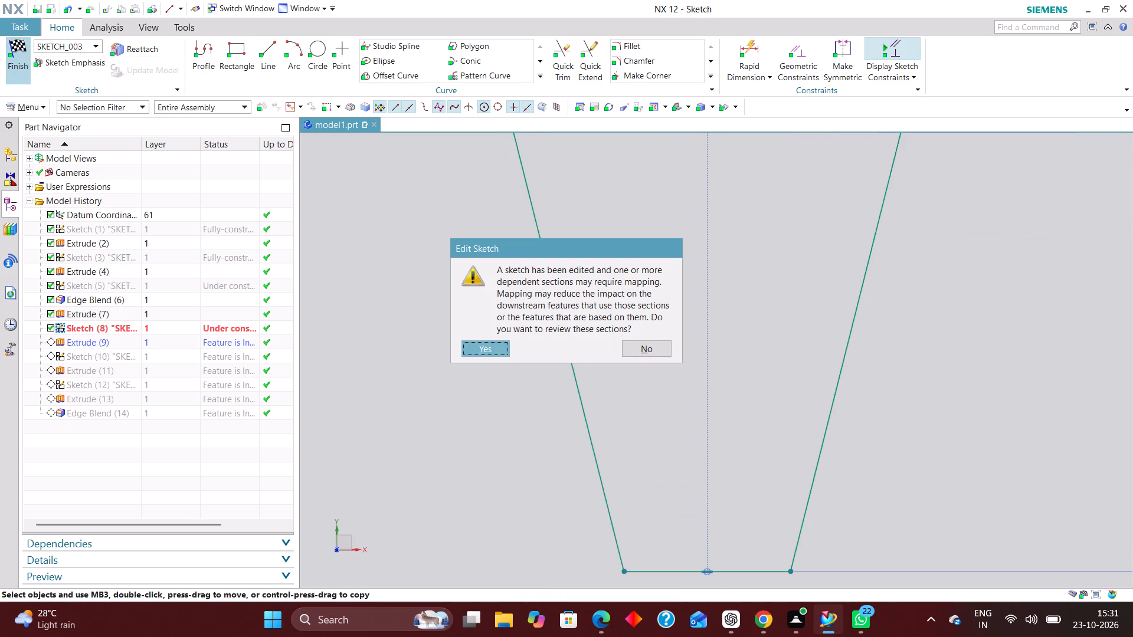
pyautogui.click(491, 352)
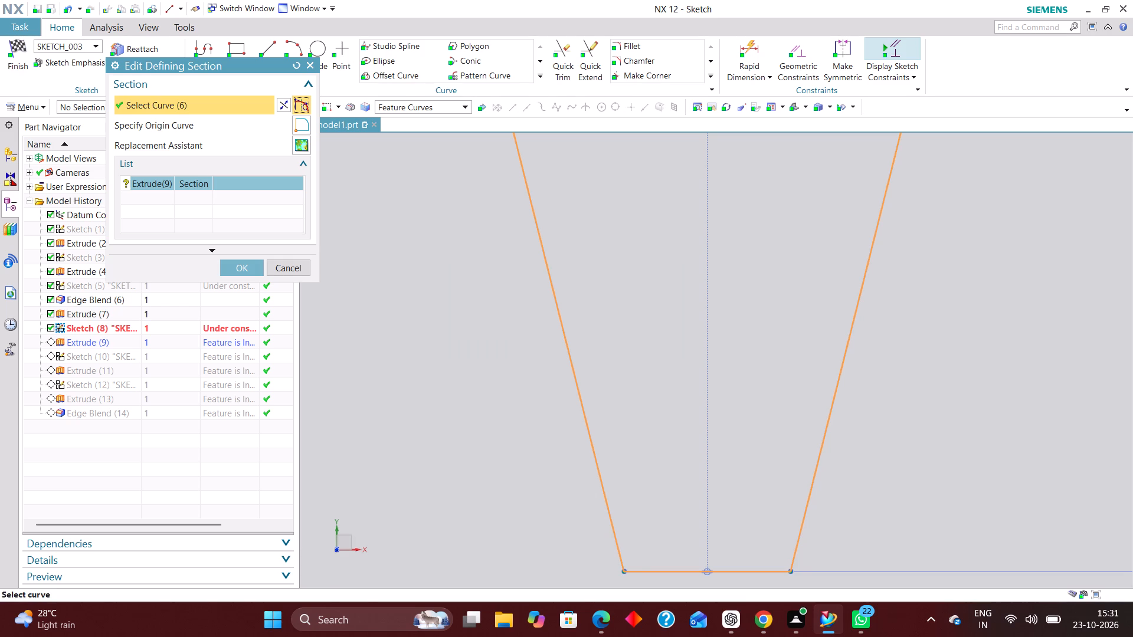
pyautogui.click(298, 263)
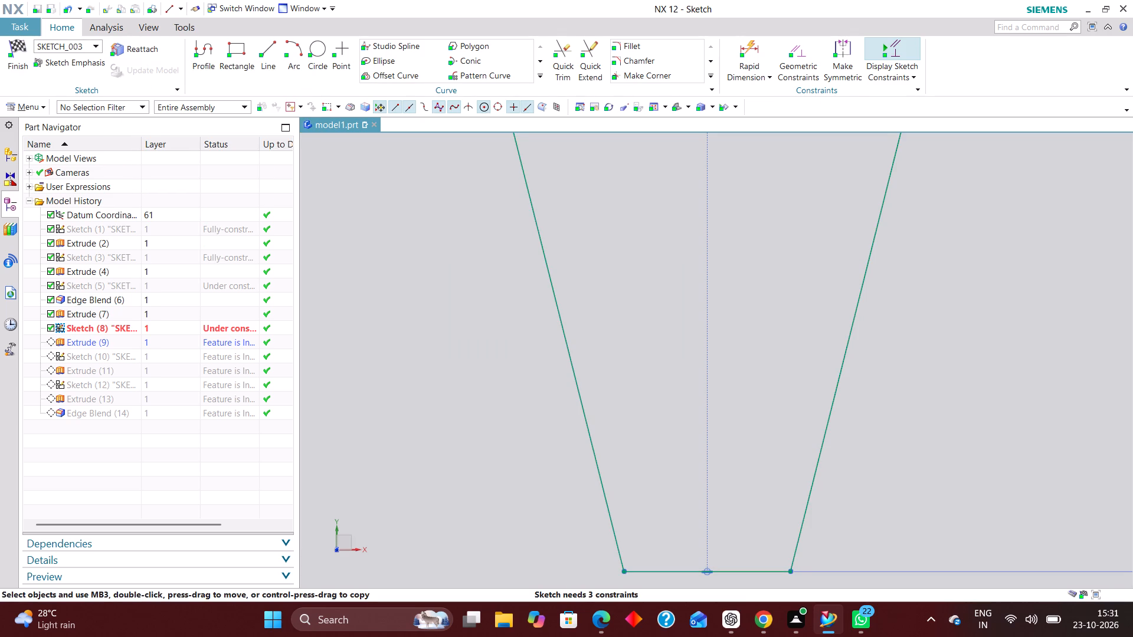
pyautogui.click(12, 47)
pyautogui.click(659, 351)
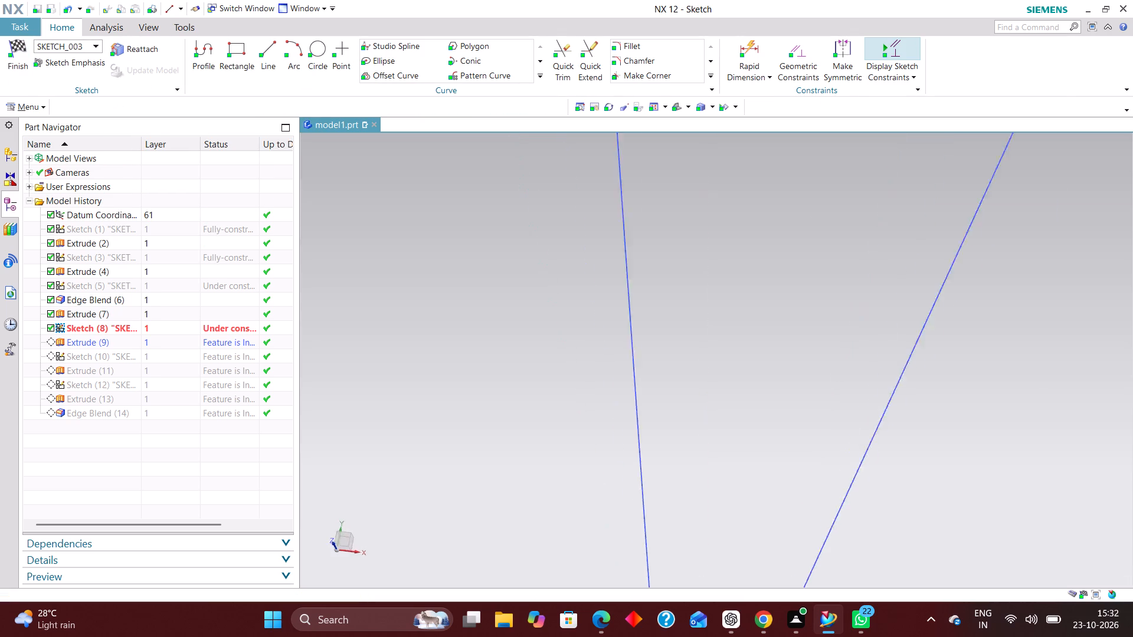
# Delete the edge blend between the horizontal arm's top face and the upright web.
pyautogui.scroll(2, 915, 339)
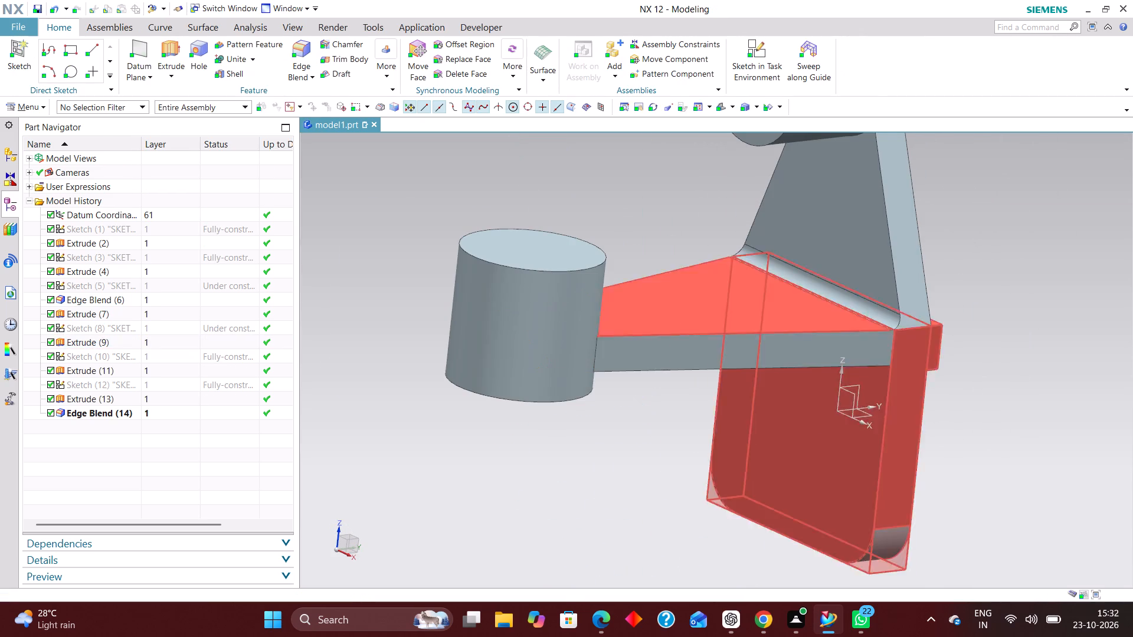
pyautogui.scroll(3, 915, 339)
pyautogui.scroll(5, 796, 339)
pyautogui.scroll(3, 965, 287)
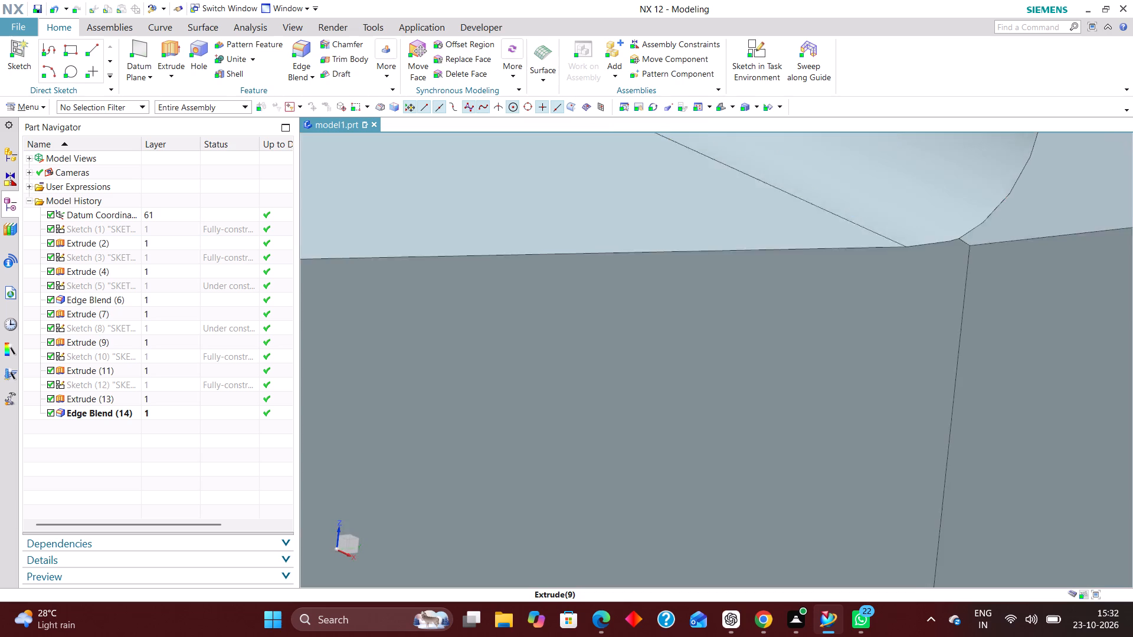
pyautogui.scroll(4, 965, 287)
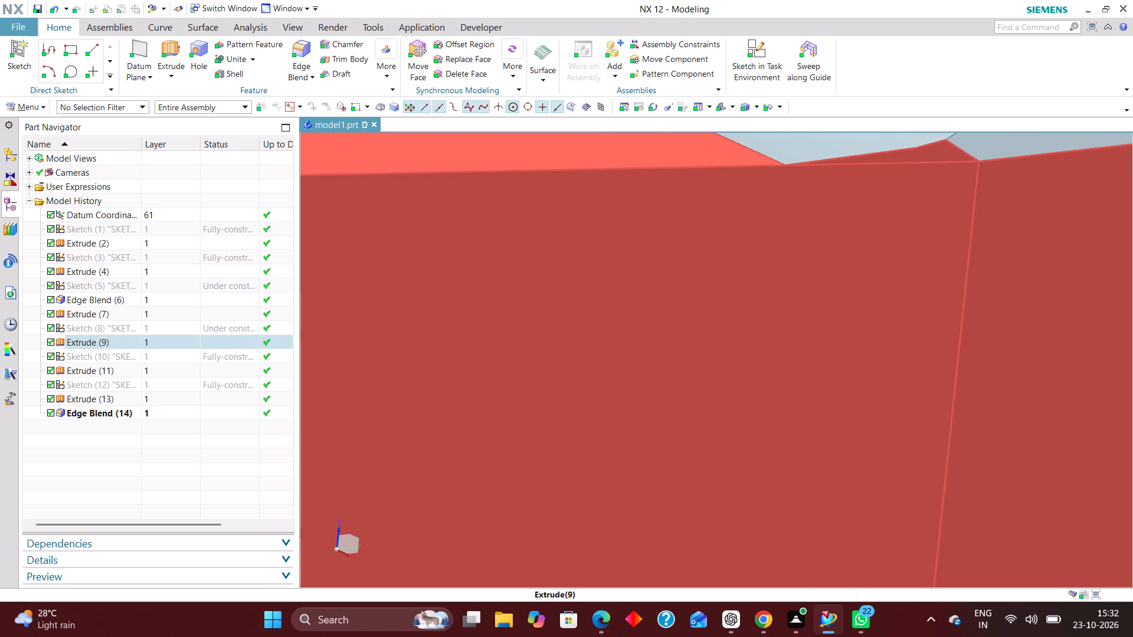
pyautogui.scroll(-6, 855, 339)
pyautogui.scroll(-5, 906, 337)
pyautogui.scroll(-2, 911, 422)
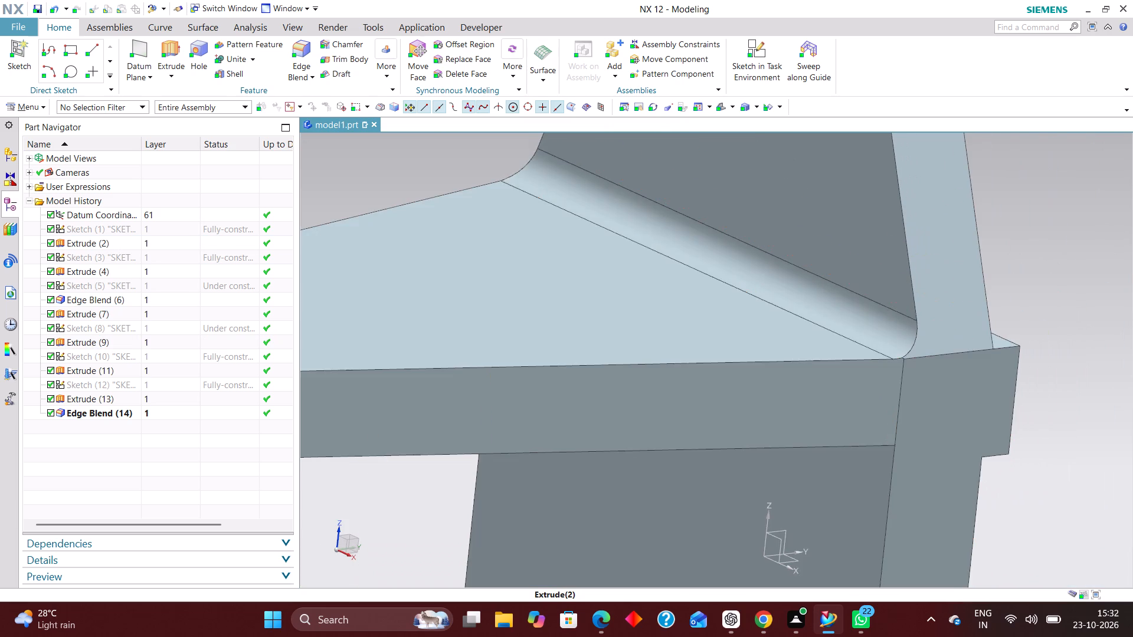
pyautogui.scroll(-2, 991, 441)
pyautogui.scroll(2, 866, 345)
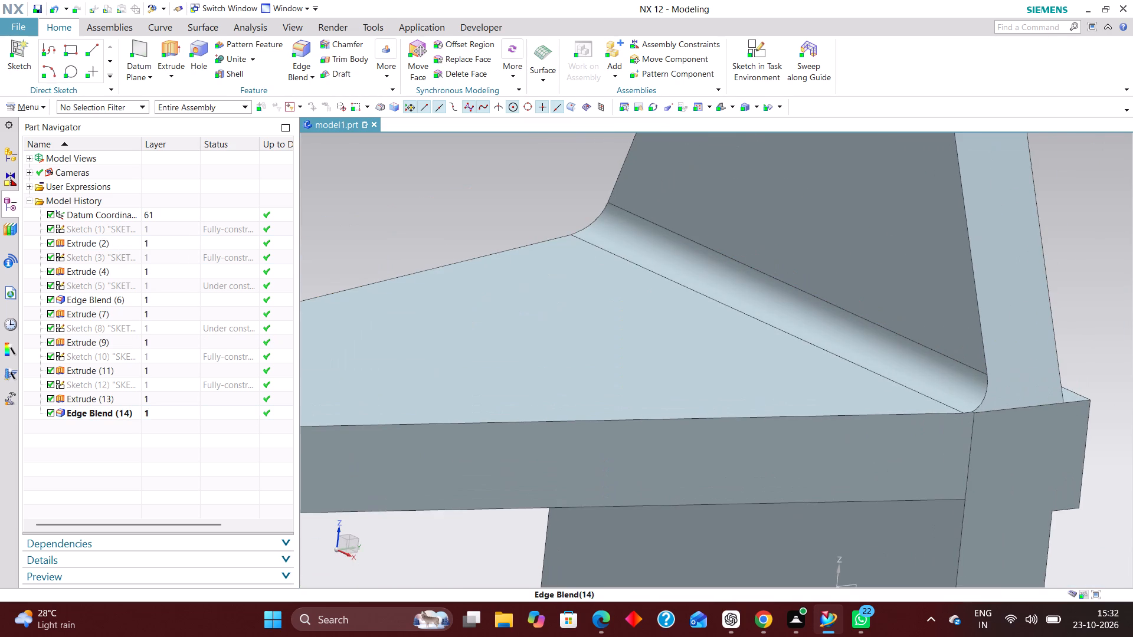
pyautogui.moveTo(867, 341); pyautogui.dragTo(683, 308, button='right')
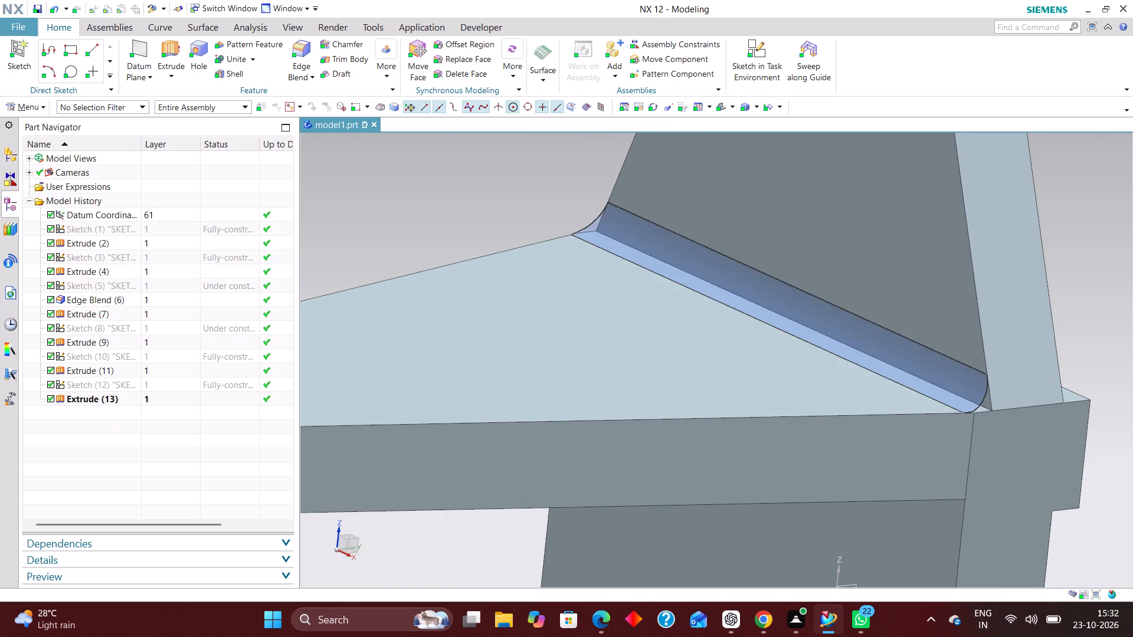
# Examine the corner where the horizontal arm, the upright web and the plate meet.
pyautogui.scroll(5, 990, 431)
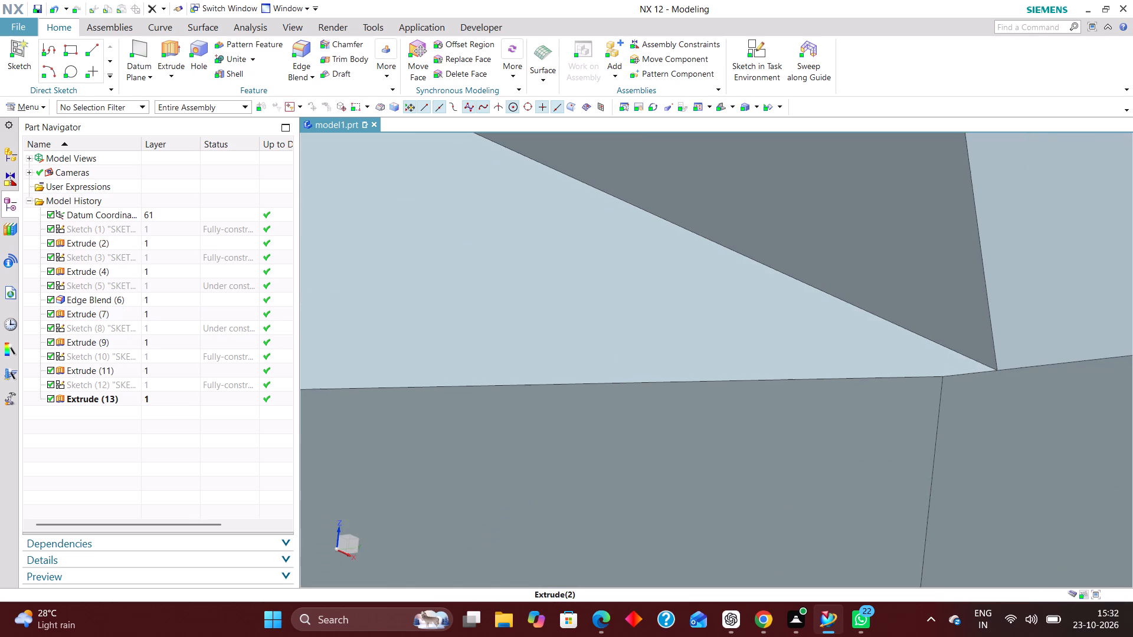
pyautogui.scroll(5, 960, 415)
pyautogui.scroll(-11, 872, 330)
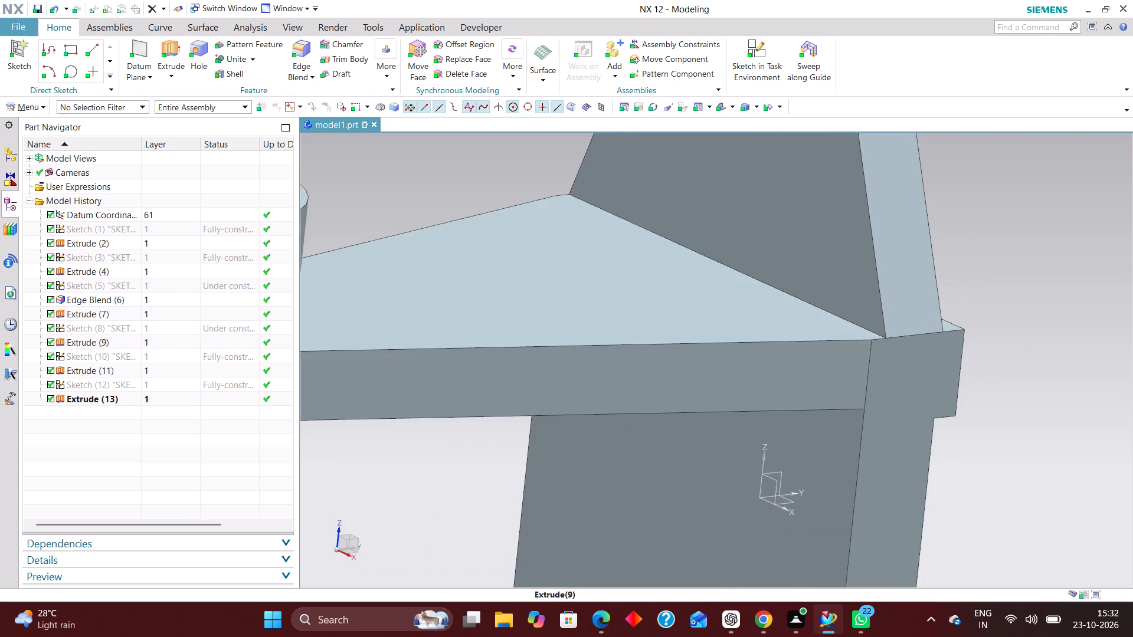
pyautogui.moveTo(949, 400); pyautogui.dragTo(905, 411, button='middle')
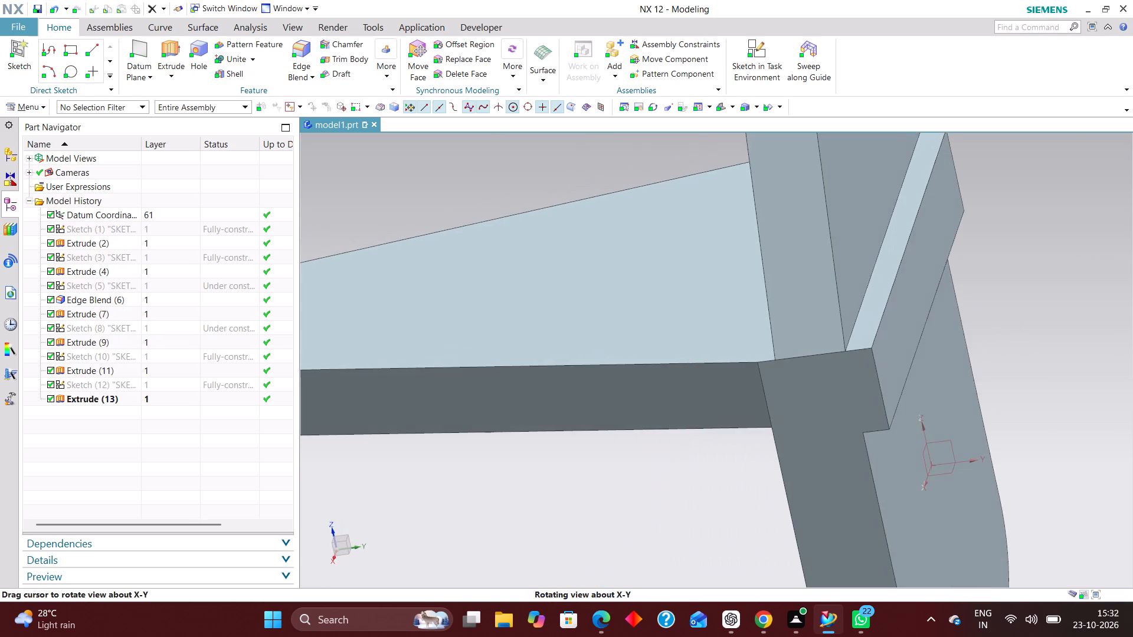
pyautogui.moveTo(905, 411); pyautogui.dragTo(924, 405, button='middle')
pyautogui.scroll(-4, 900, 381)
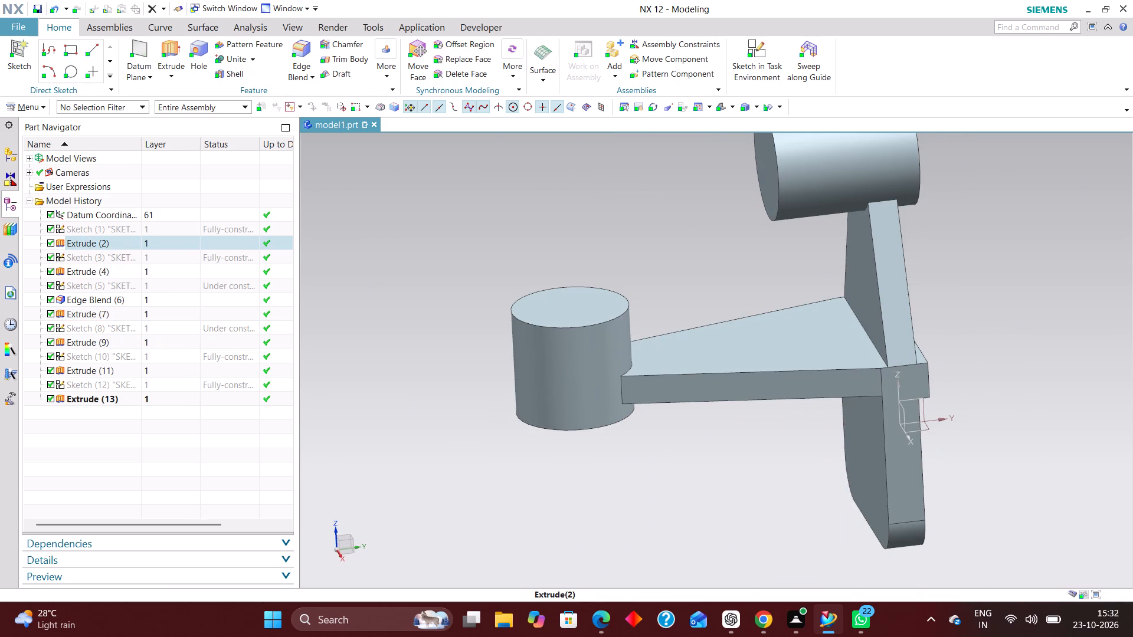
pyautogui.scroll(-2, 425, 372)
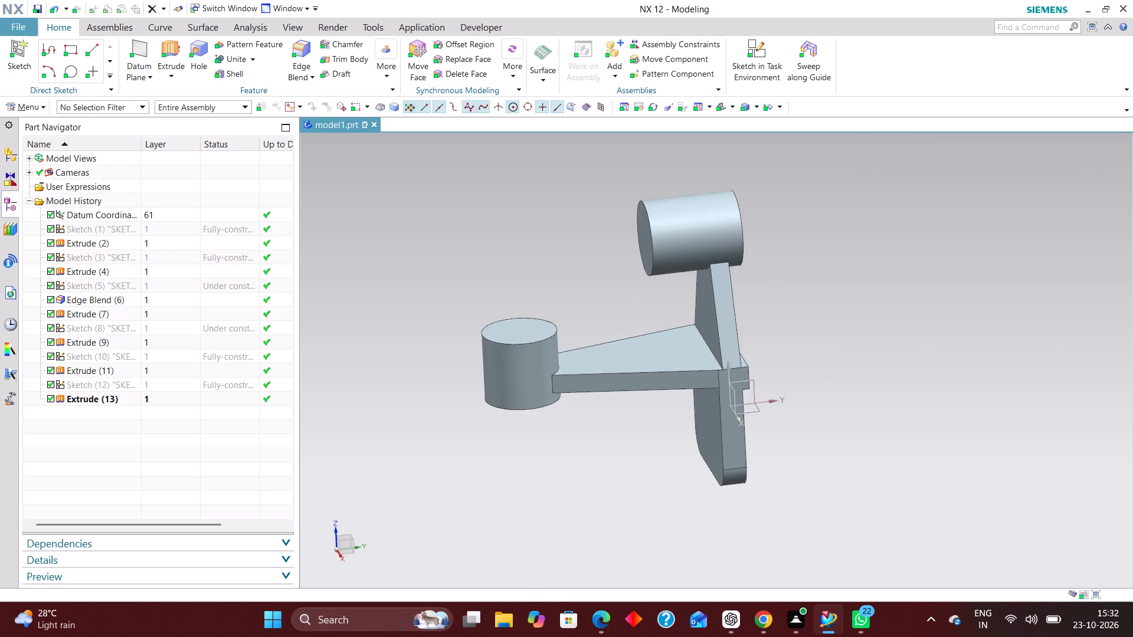
pyautogui.scroll(3, 401, 313)
# Create a new sketch in the task environment on the datum coordinate system's Y-Z plane.
pyautogui.click(762, 45)
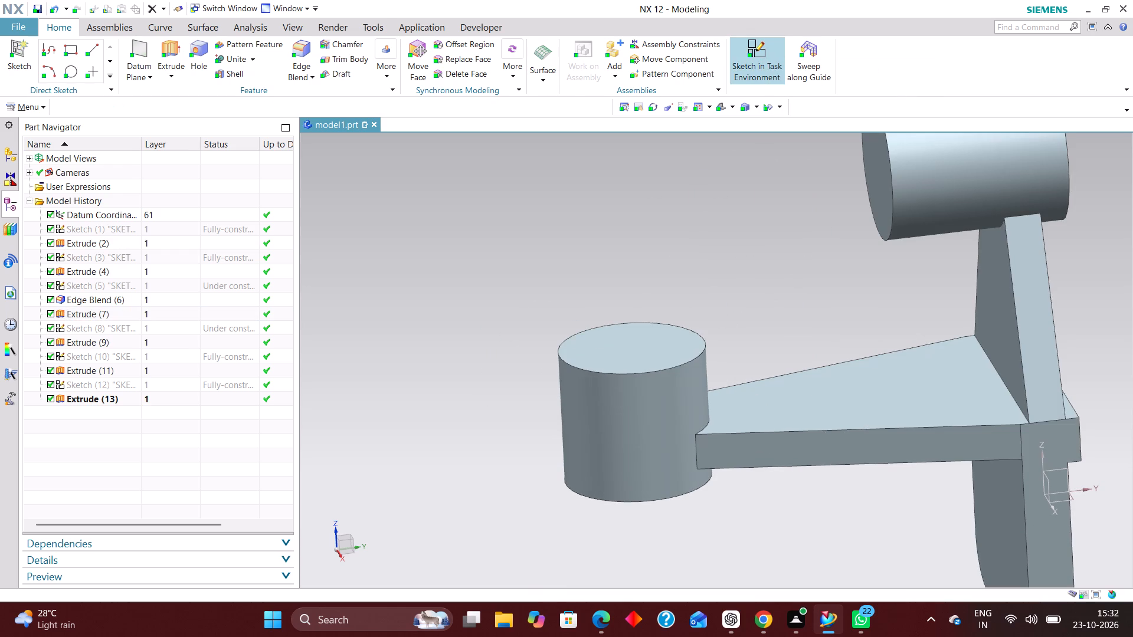
pyautogui.scroll(-2, 747, 335)
pyautogui.scroll(5, 1004, 431)
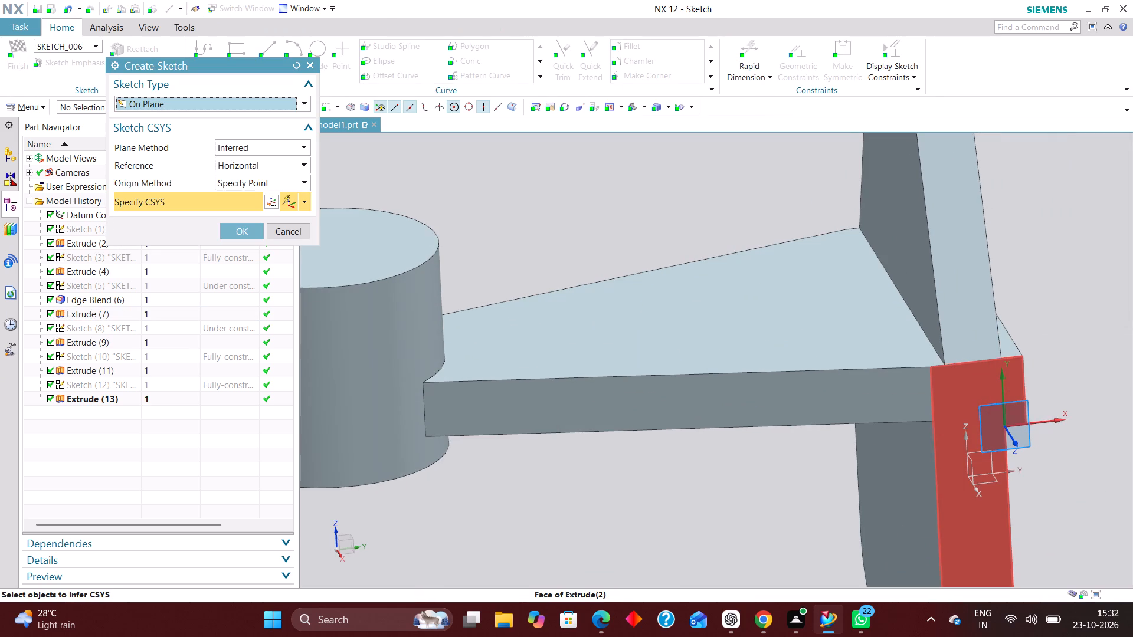
pyautogui.click(979, 451)
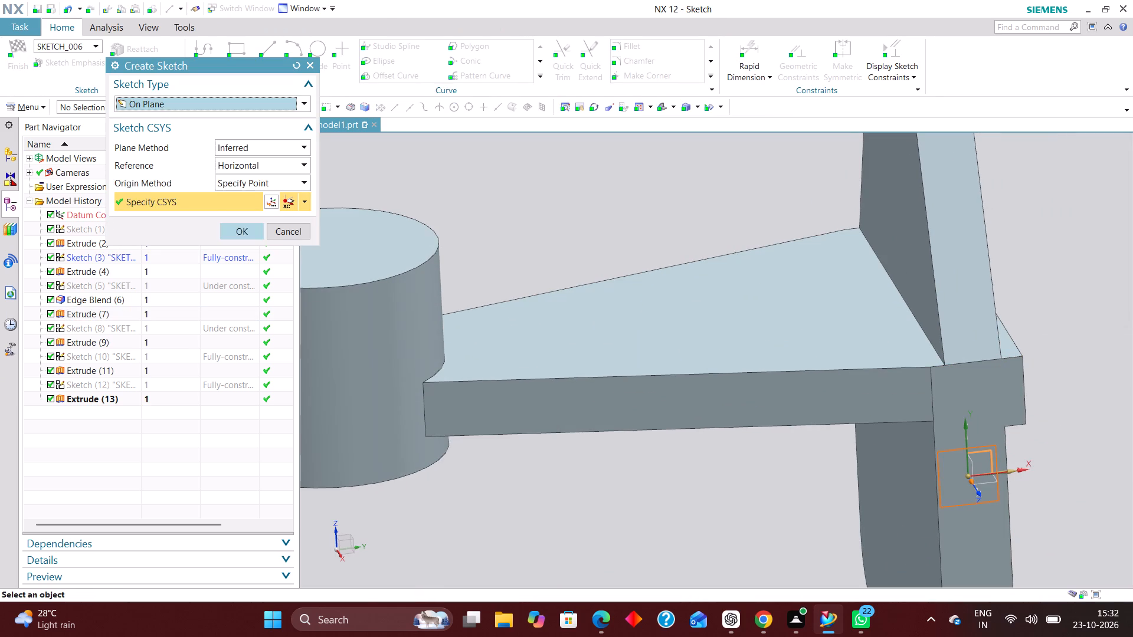
pyautogui.click(240, 229)
# Sketch a horizontal line about 63 mm long just above the arm, from beside the lower cylinder to near the upright web.
pyautogui.scroll(-9, 920, 426)
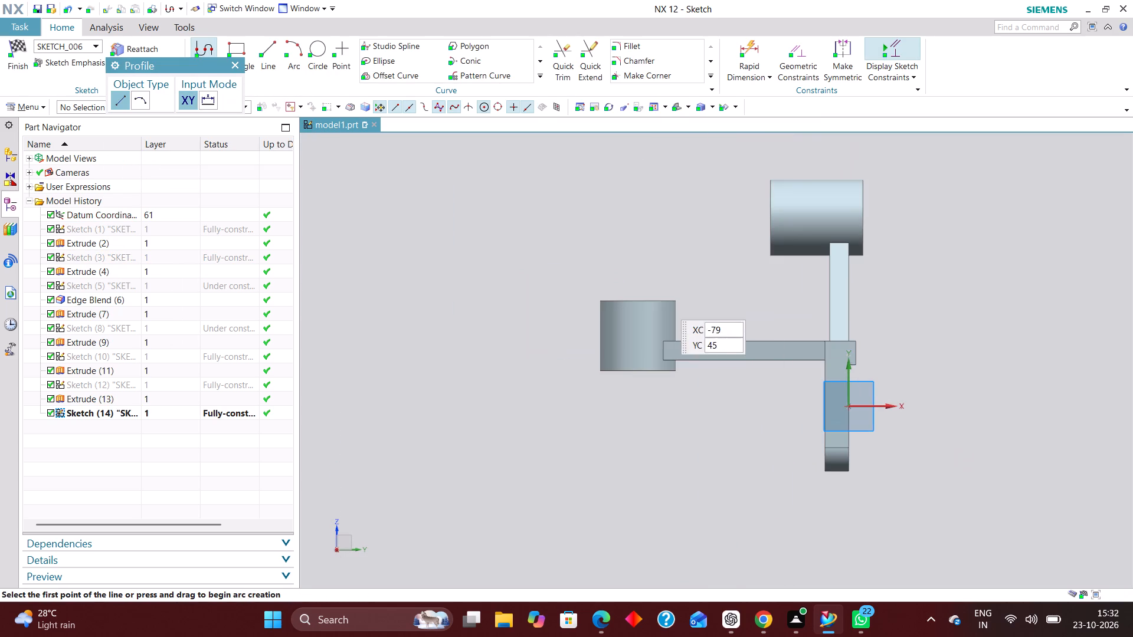
pyautogui.scroll(5, 662, 300)
pyautogui.scroll(-3, 660, 321)
pyautogui.scroll(2, 978, 331)
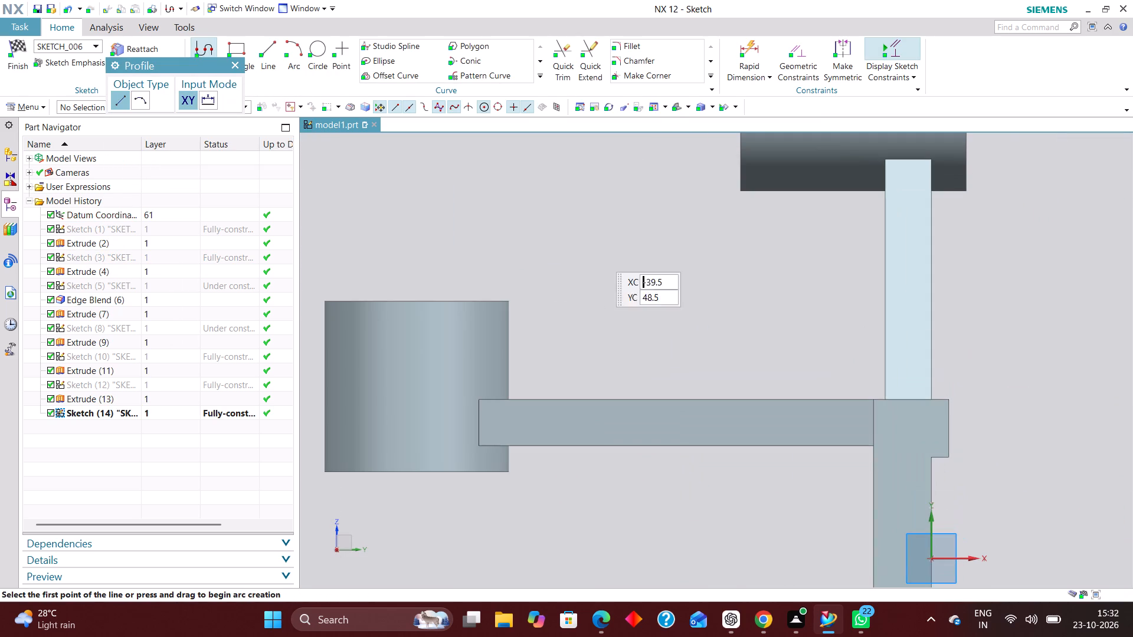
pyautogui.click(268, 52)
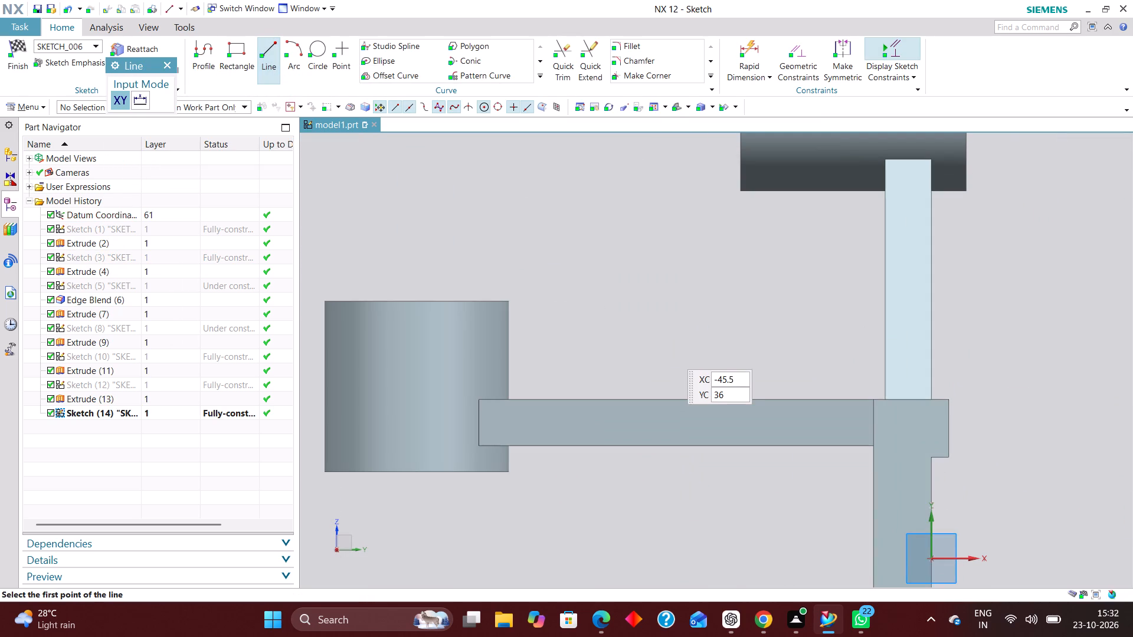
pyautogui.scroll(2, 545, 392)
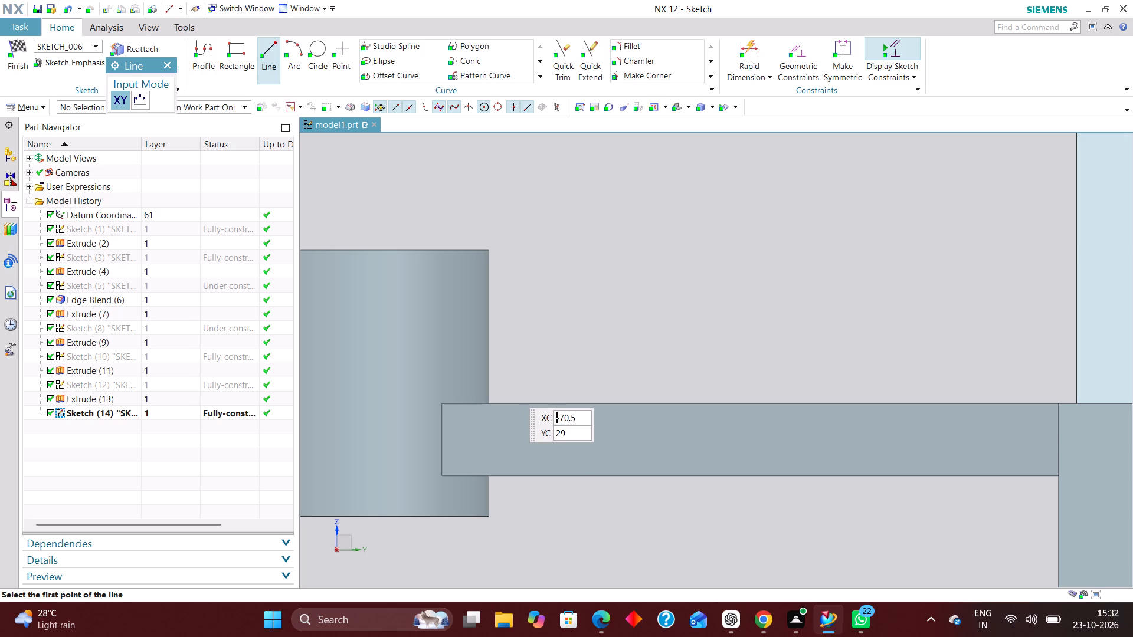
pyautogui.click(495, 395)
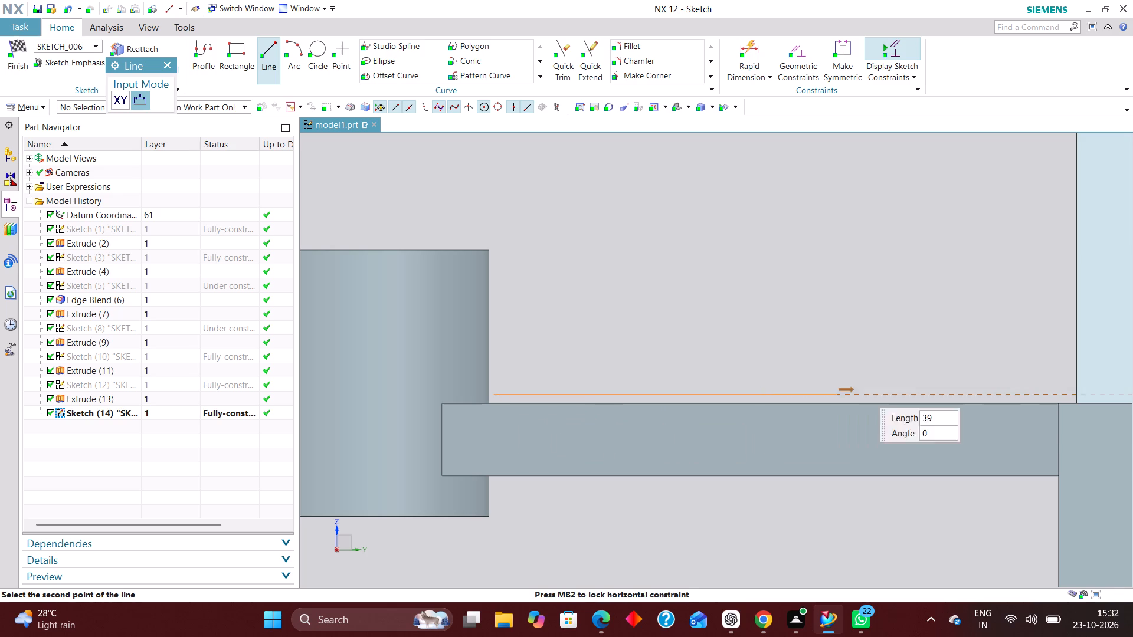
pyautogui.click(1067, 392)
# Draw a vertical line from the horizontal line's +Y end up alongside the upright web into the upper cylinder's outline.
pyautogui.scroll(-1, 978, 385)
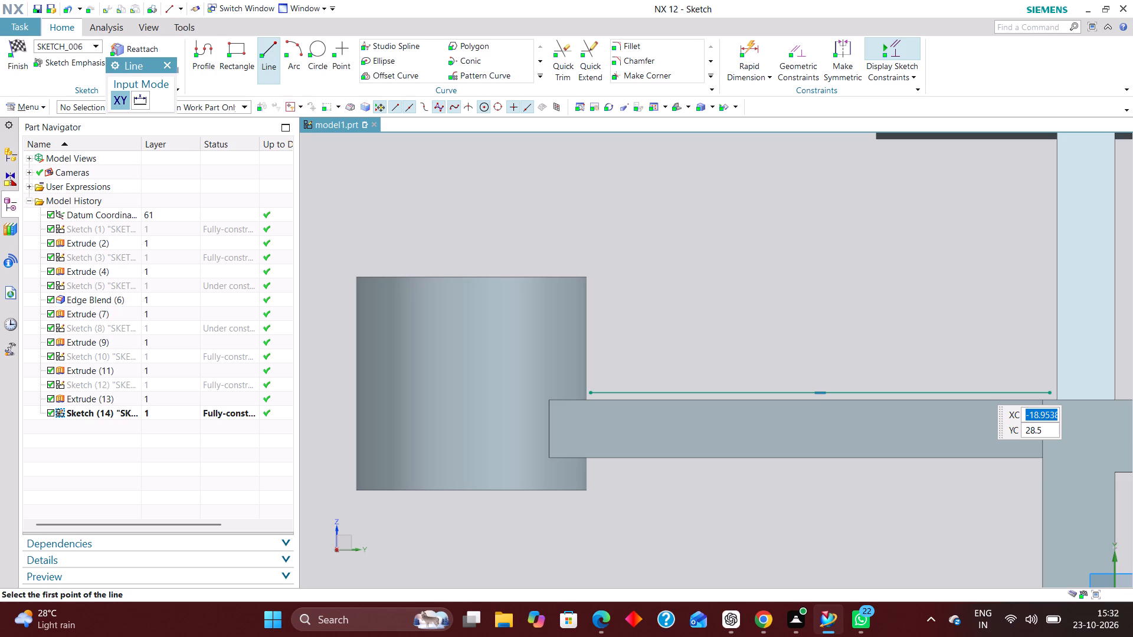
pyautogui.click(1052, 392)
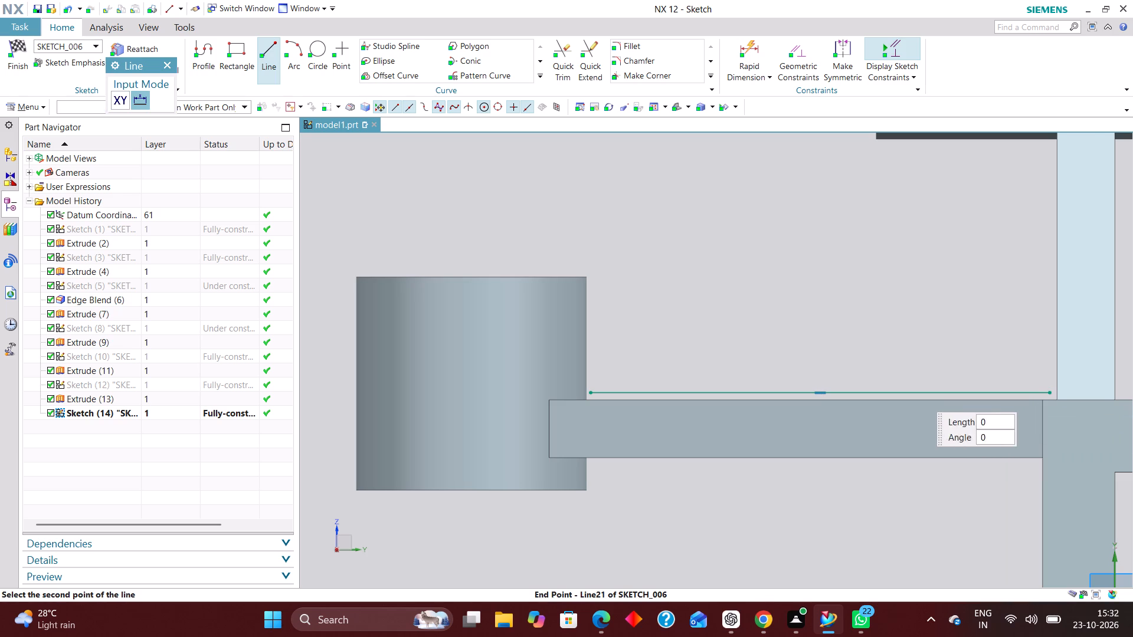
pyautogui.scroll(-3, 1036, 244)
pyautogui.scroll(-2, 1023, 295)
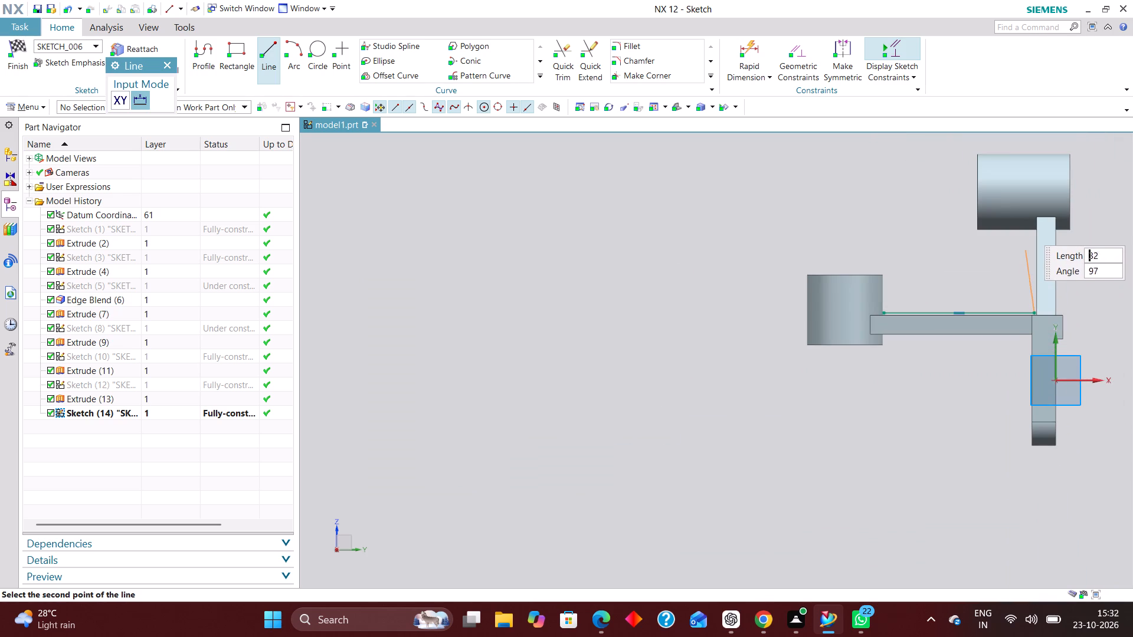
pyautogui.scroll(9, 1025, 219)
pyautogui.click(1044, 231)
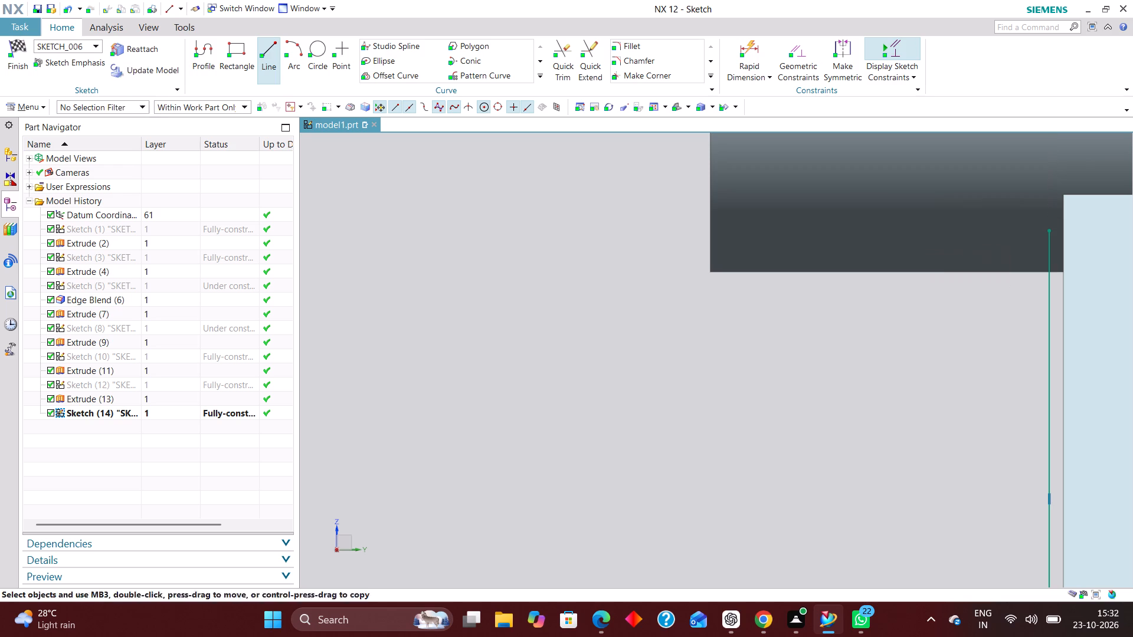
# Continue the profile as a step: horizontally toward -Y, vertically down, and horizontally about 36 mm toward the lower cylinder.
pyautogui.click(1052, 232)
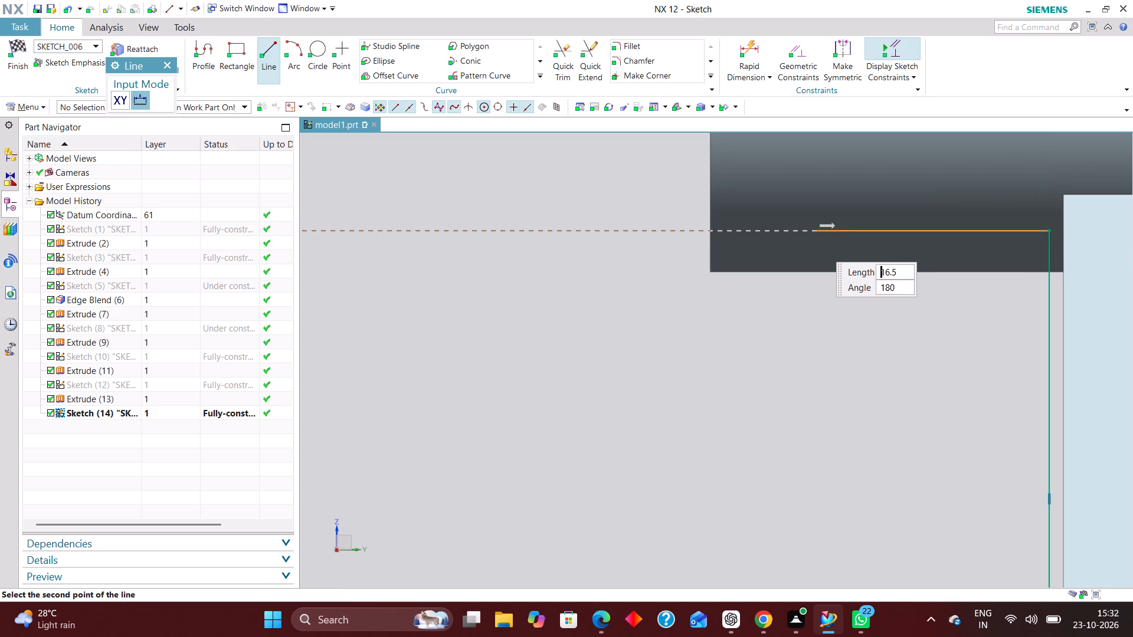
pyautogui.click(690, 229)
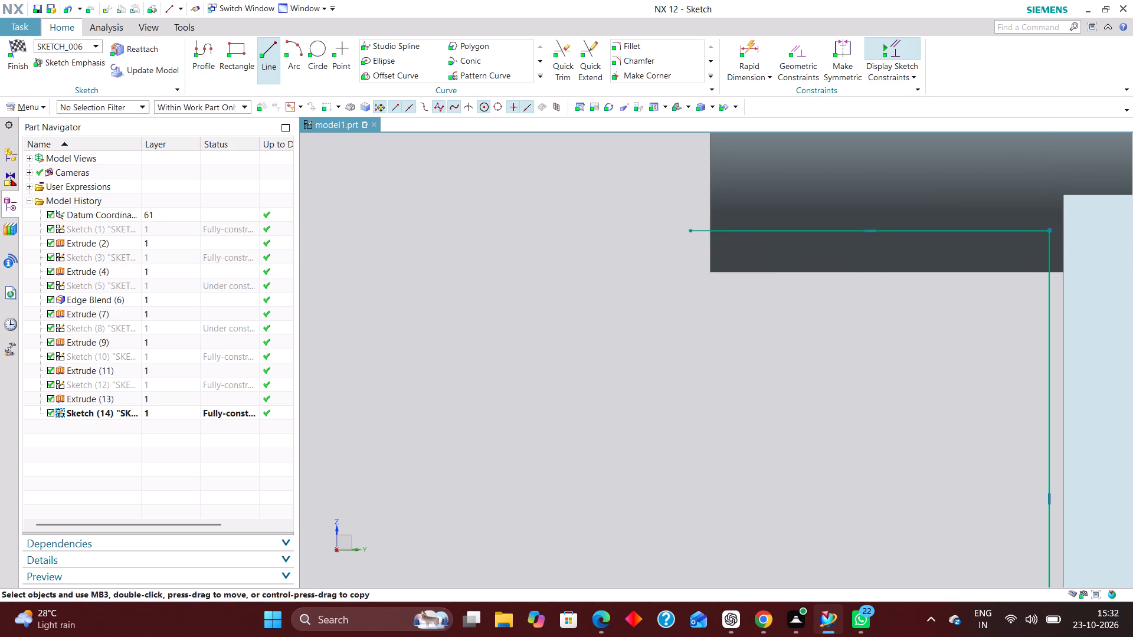
pyautogui.click(687, 231)
pyautogui.scroll(-4, 699, 294)
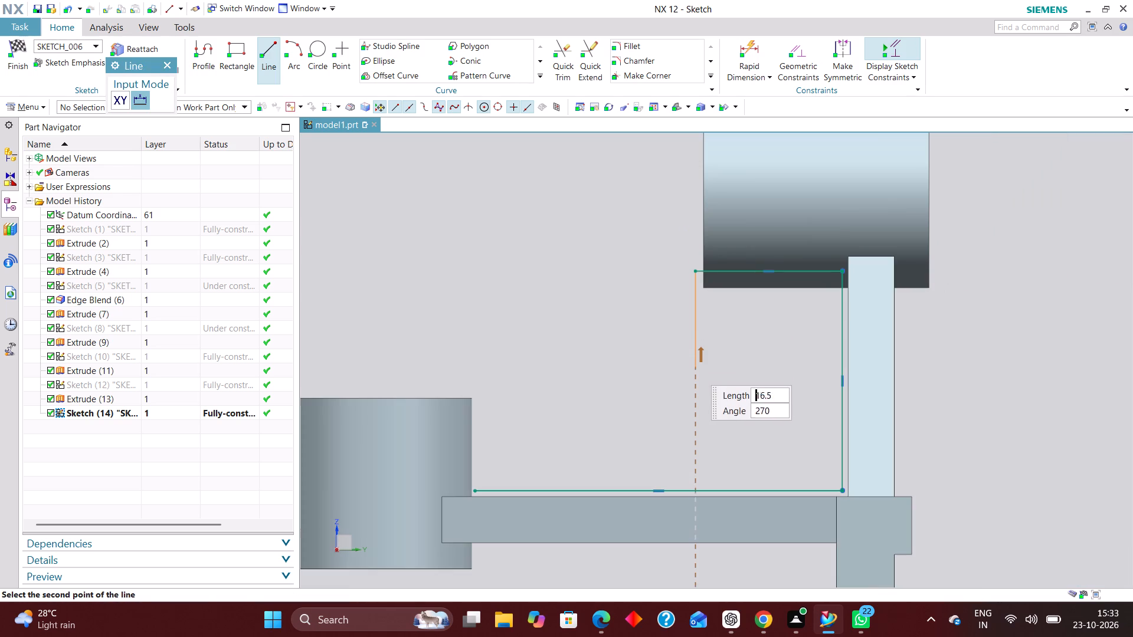
pyautogui.click(697, 425)
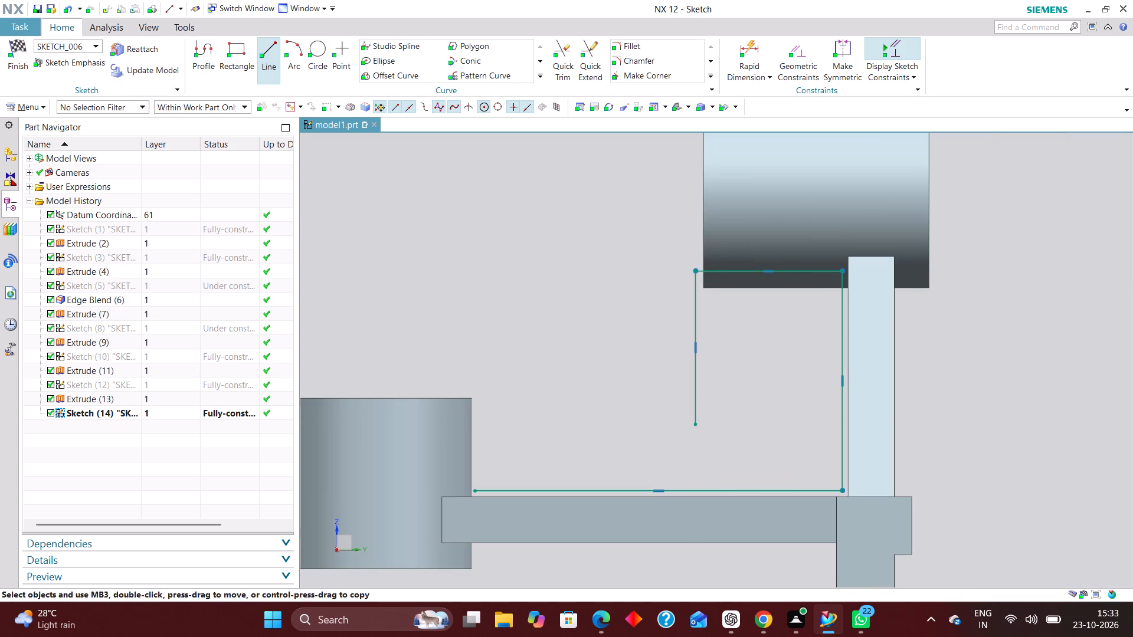
pyautogui.click(695, 425)
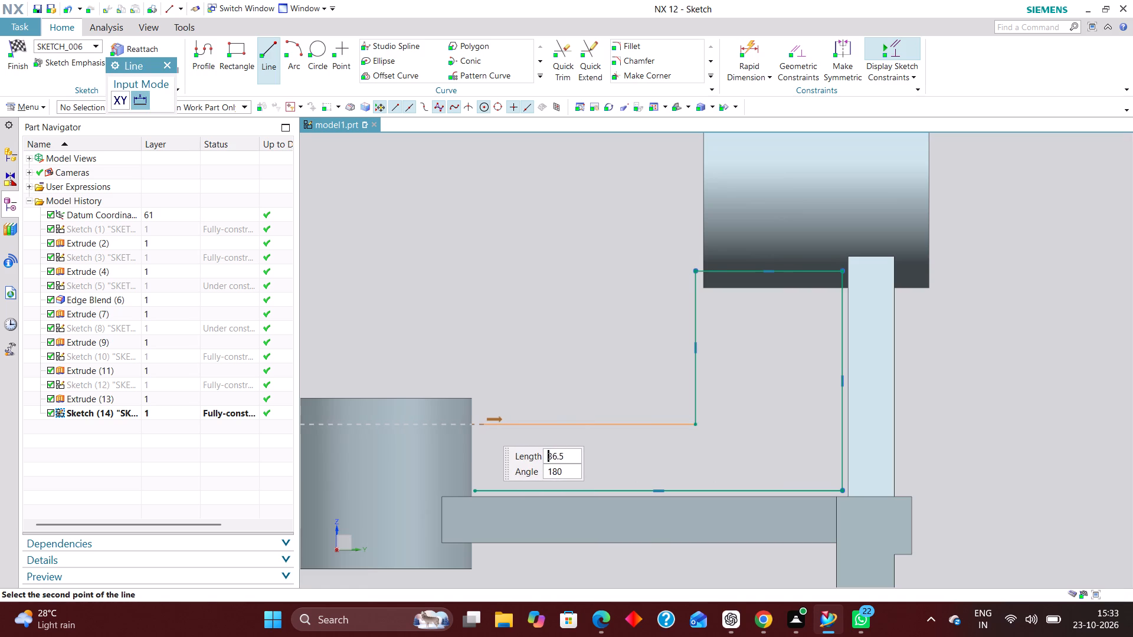
pyautogui.click(484, 426)
# Join the profile's open -Y ends with a vertical line beside the lower cylinder, extending the upper horizontal line to meet it.
pyautogui.scroll(4, 472, 489)
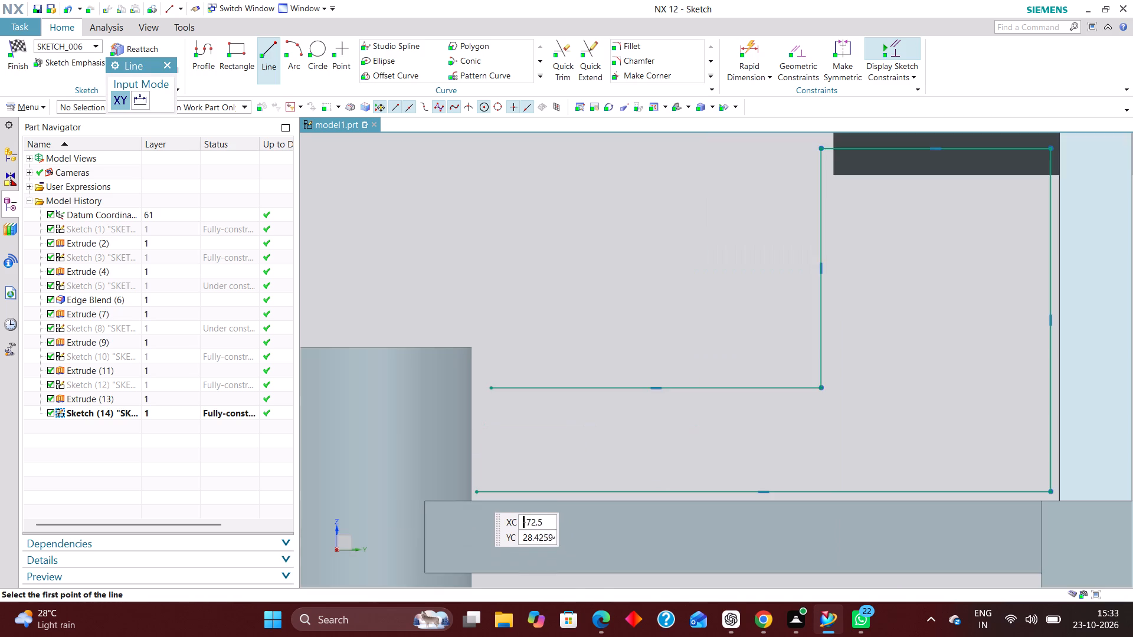
pyautogui.scroll(5, 475, 492)
pyautogui.click(478, 490)
pyautogui.click(489, 230)
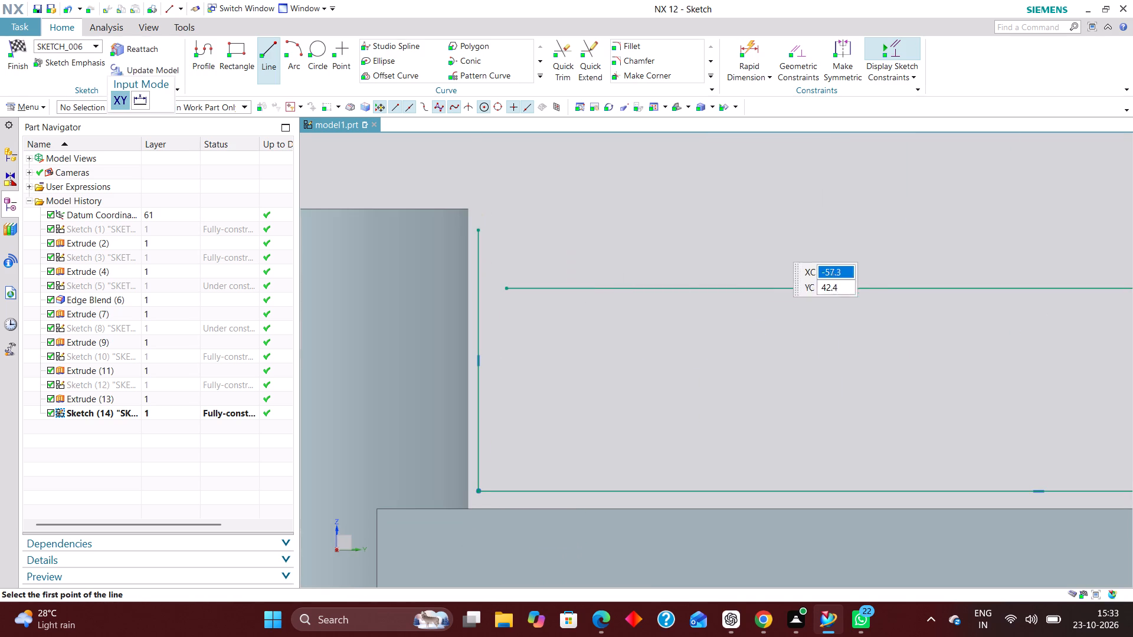
pyautogui.click(592, 68)
pyautogui.click(534, 288)
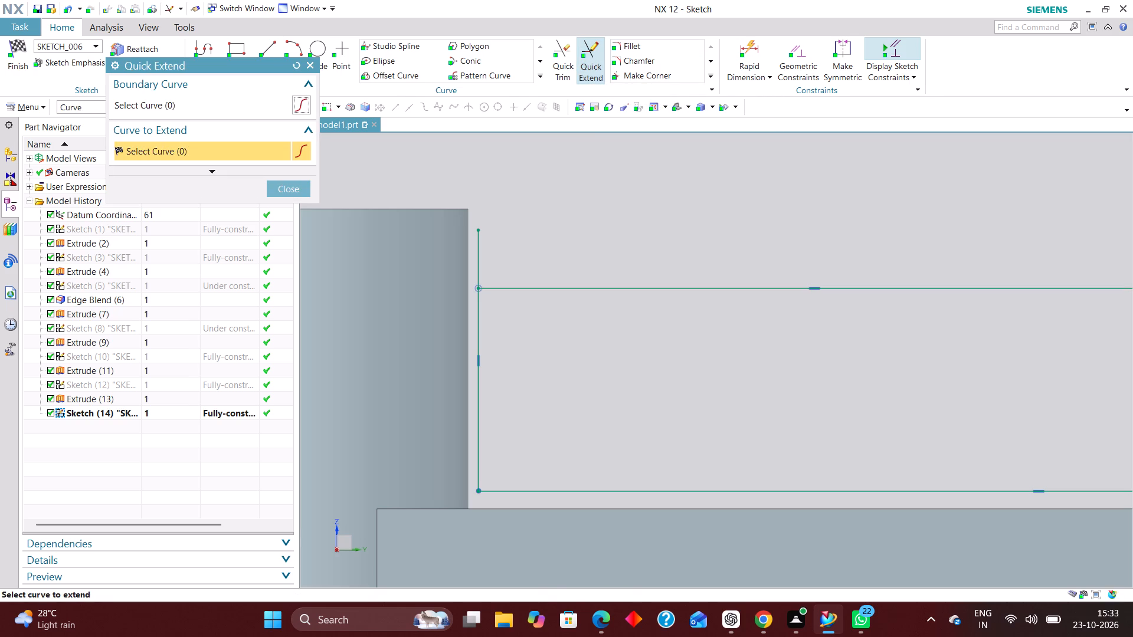
# Trim the vertical line's overshoot above the profile's lower step, at the corner beside the lower cylinder.
pyautogui.click(292, 189)
pyautogui.click(568, 40)
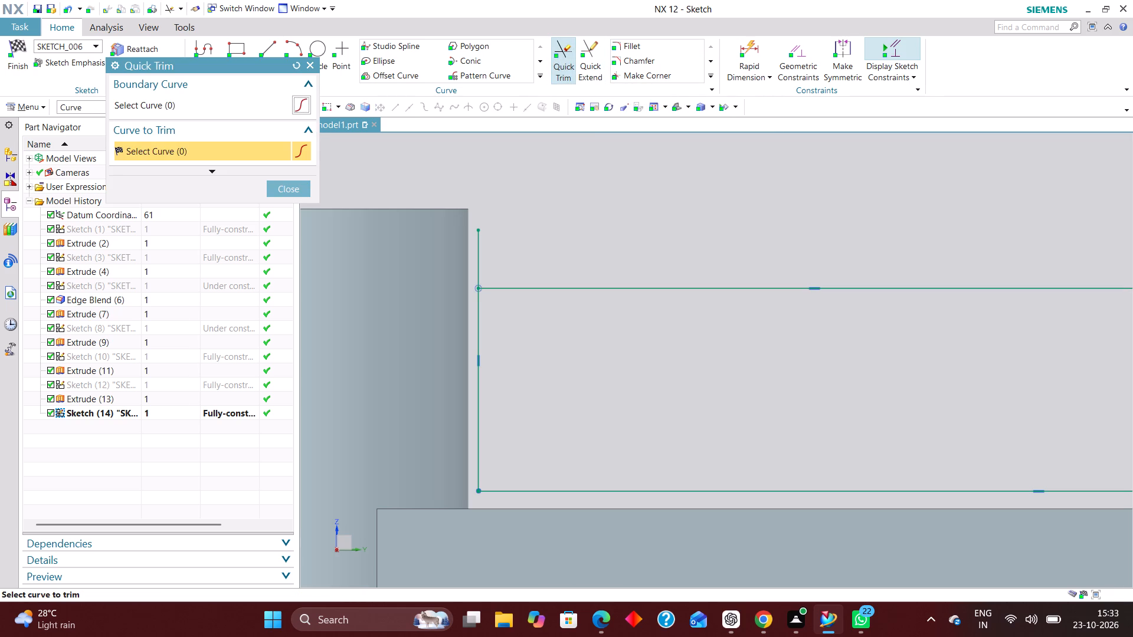
pyautogui.click(476, 248)
pyautogui.scroll(-3, 551, 237)
pyautogui.scroll(-2, 731, 313)
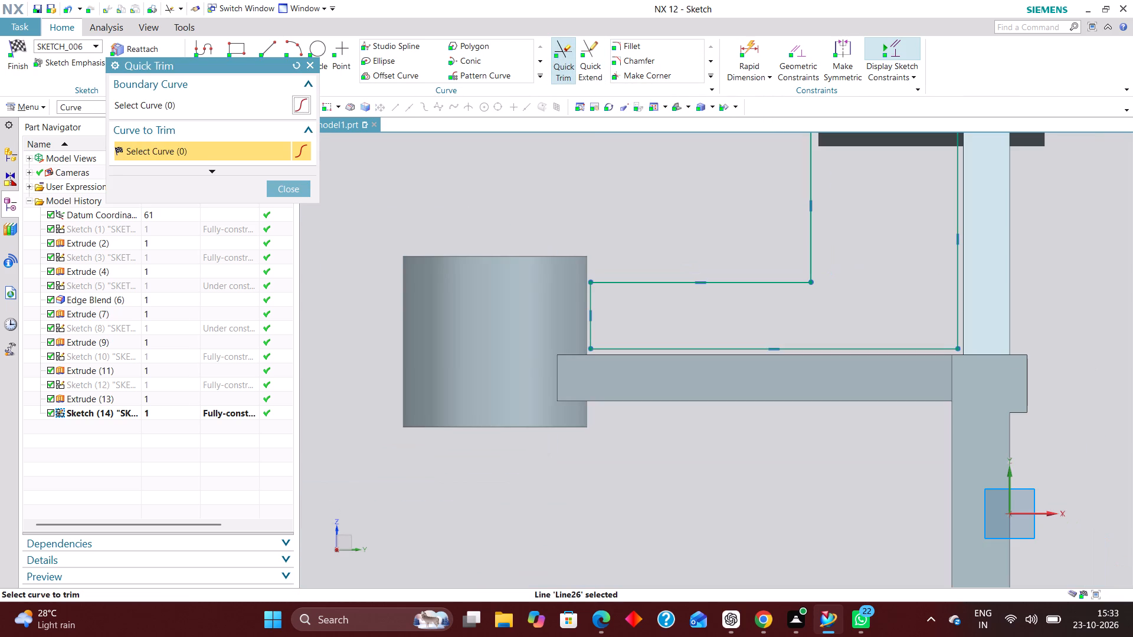
pyautogui.scroll(1, 947, 293)
pyautogui.scroll(-1, 937, 296)
pyautogui.click(294, 191)
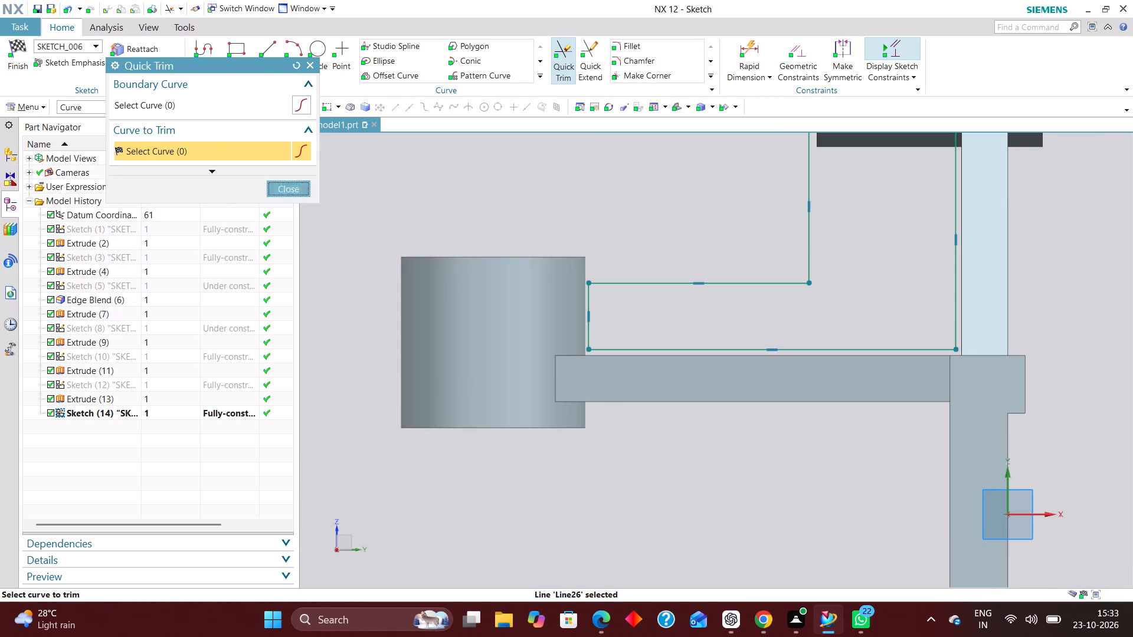
# Dimension the tall vertical line beside the upright web 8 mm from the sketch's vertical axis.
pyautogui.click(757, 58)
pyautogui.scroll(-3, 644, 347)
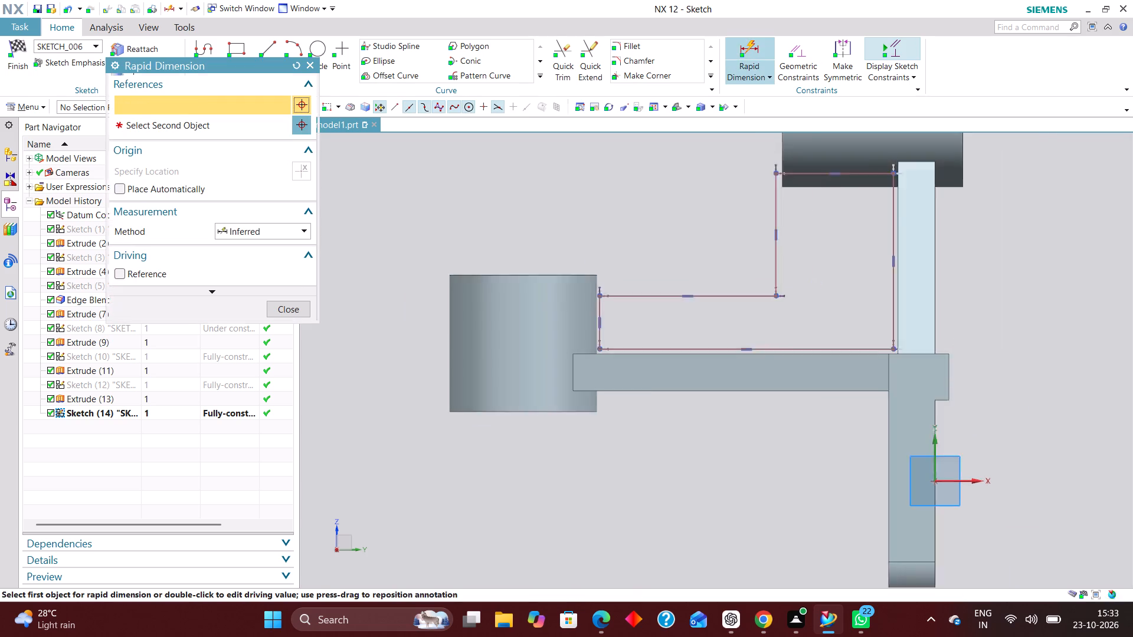
pyautogui.scroll(5, 890, 411)
pyautogui.click(851, 518)
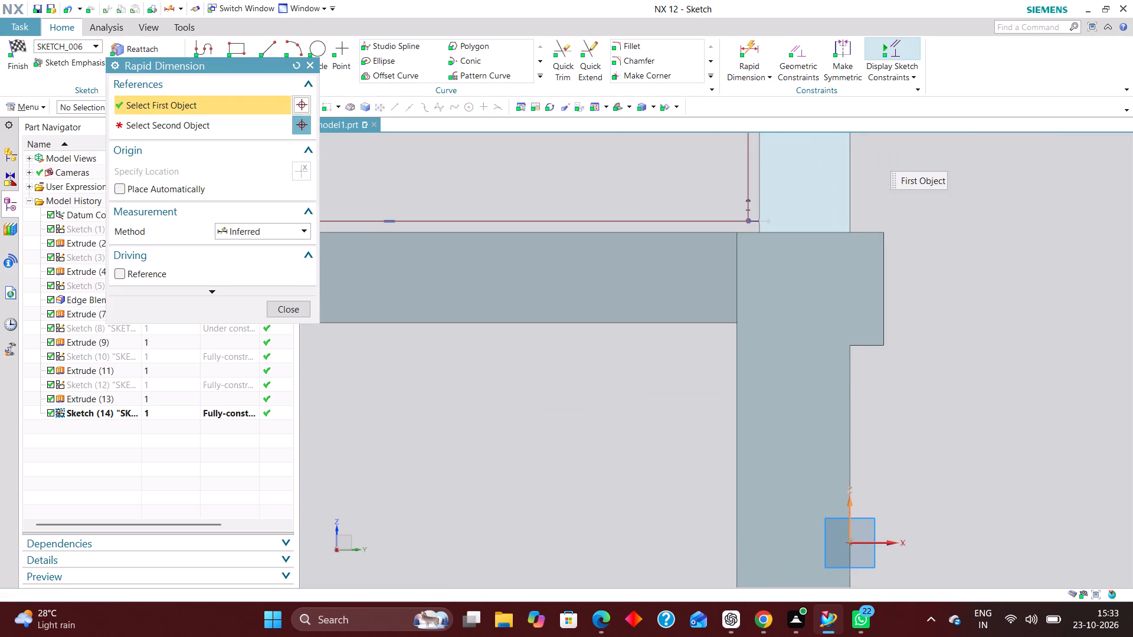
pyautogui.scroll(-3, 782, 362)
pyautogui.click(764, 258)
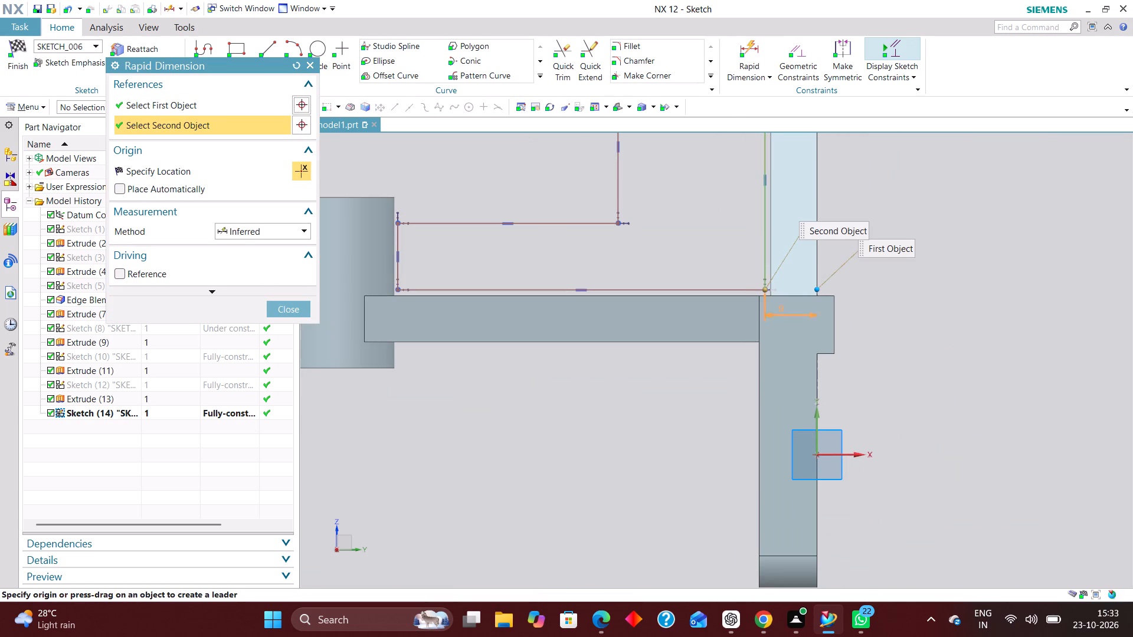
pyautogui.click(861, 502)
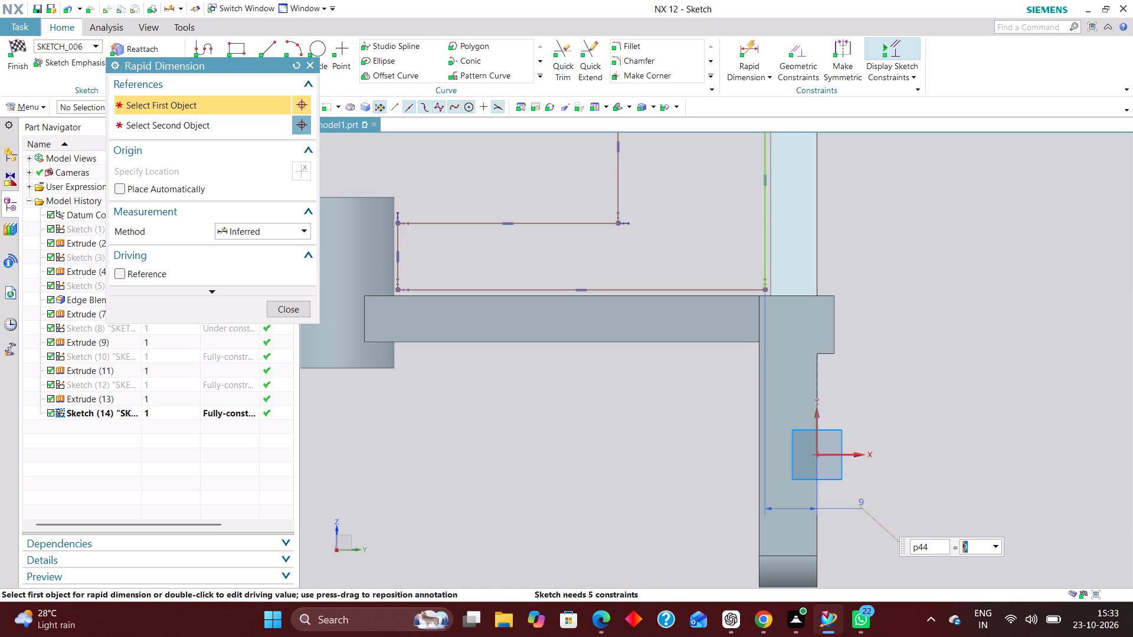
pyautogui.press('8')
pyautogui.press('Return')
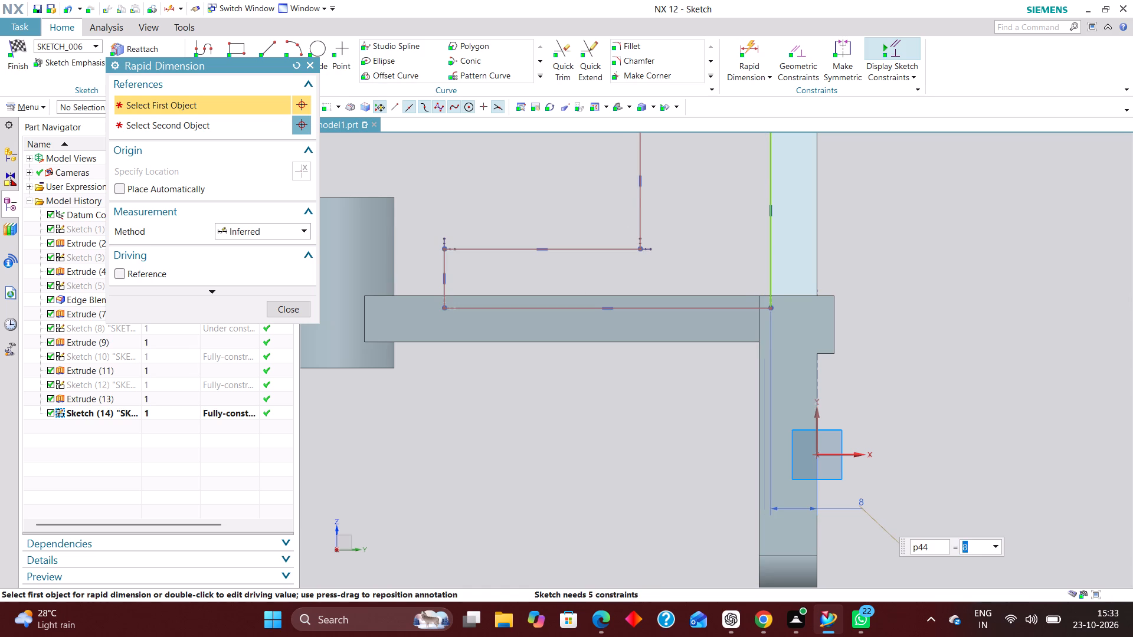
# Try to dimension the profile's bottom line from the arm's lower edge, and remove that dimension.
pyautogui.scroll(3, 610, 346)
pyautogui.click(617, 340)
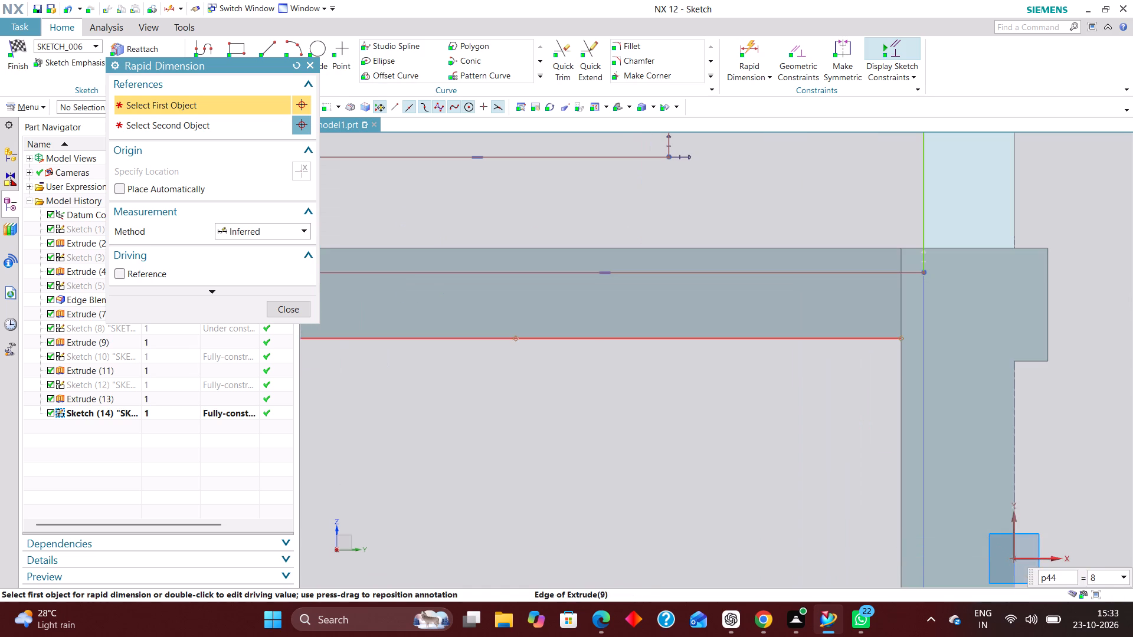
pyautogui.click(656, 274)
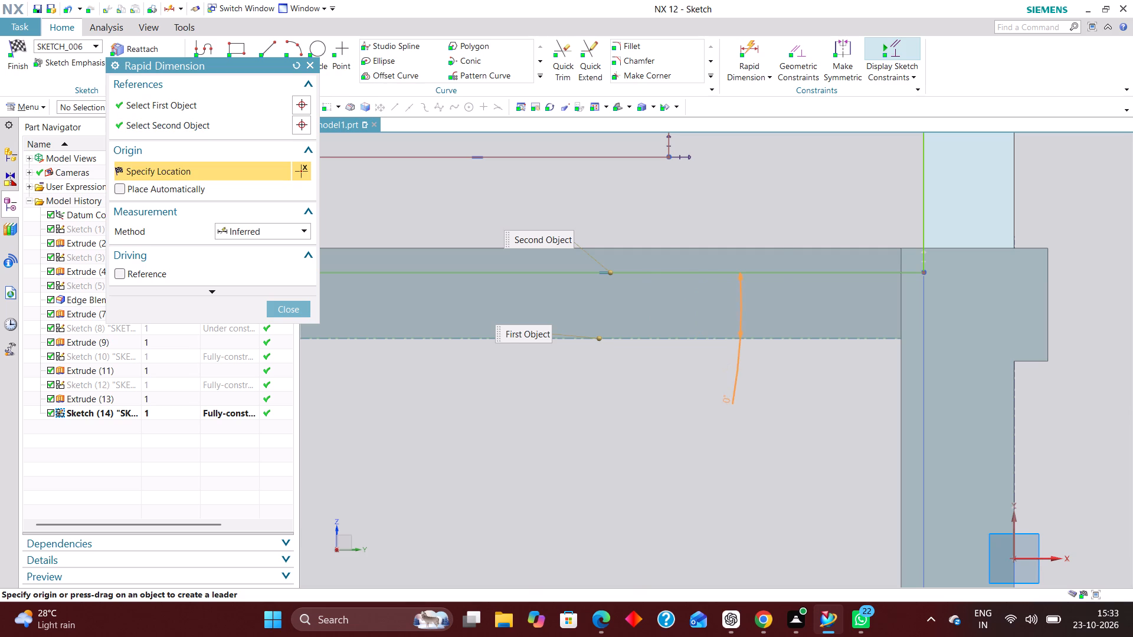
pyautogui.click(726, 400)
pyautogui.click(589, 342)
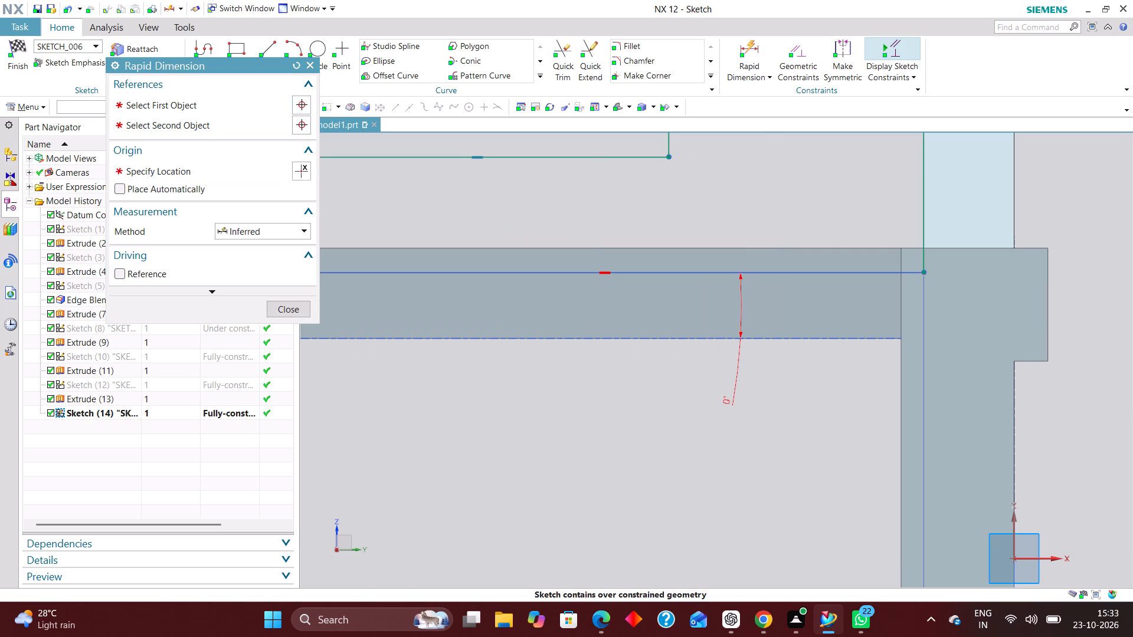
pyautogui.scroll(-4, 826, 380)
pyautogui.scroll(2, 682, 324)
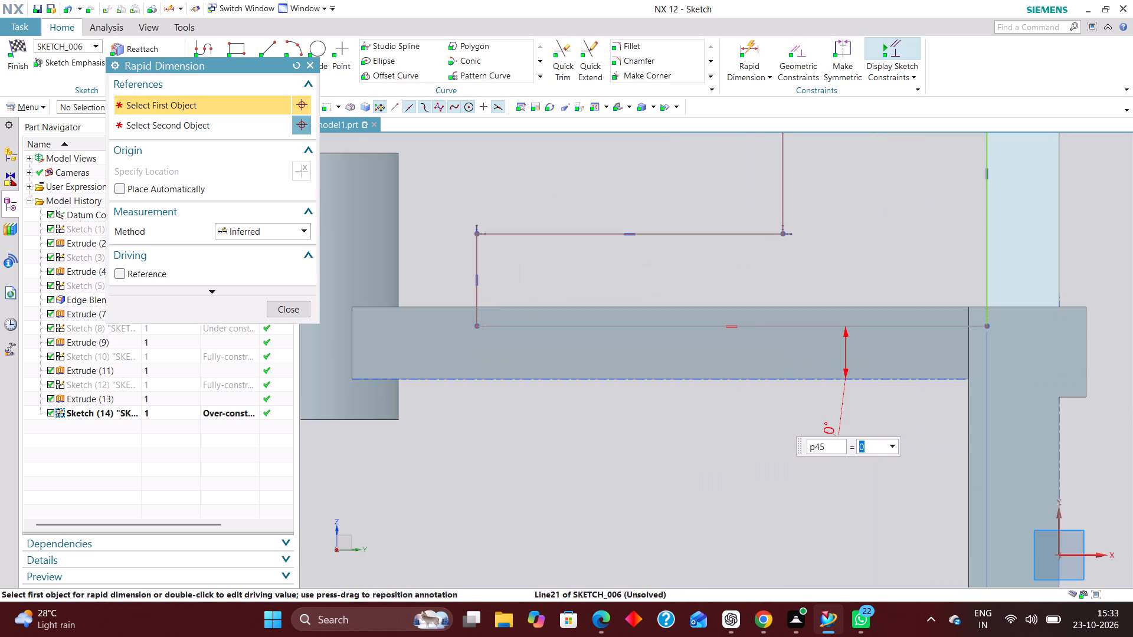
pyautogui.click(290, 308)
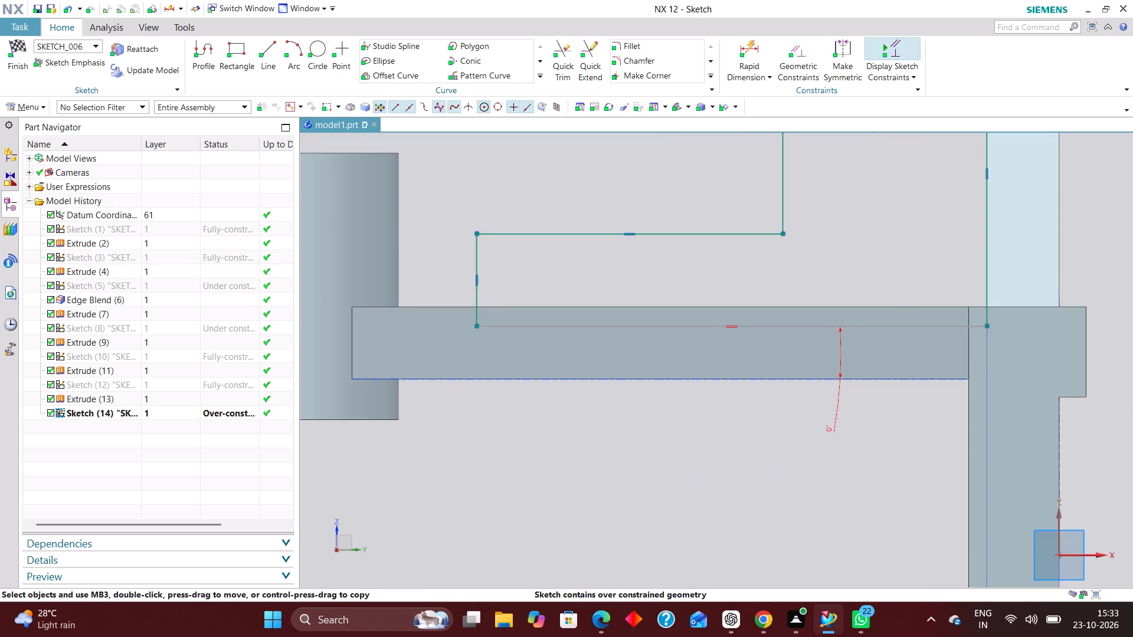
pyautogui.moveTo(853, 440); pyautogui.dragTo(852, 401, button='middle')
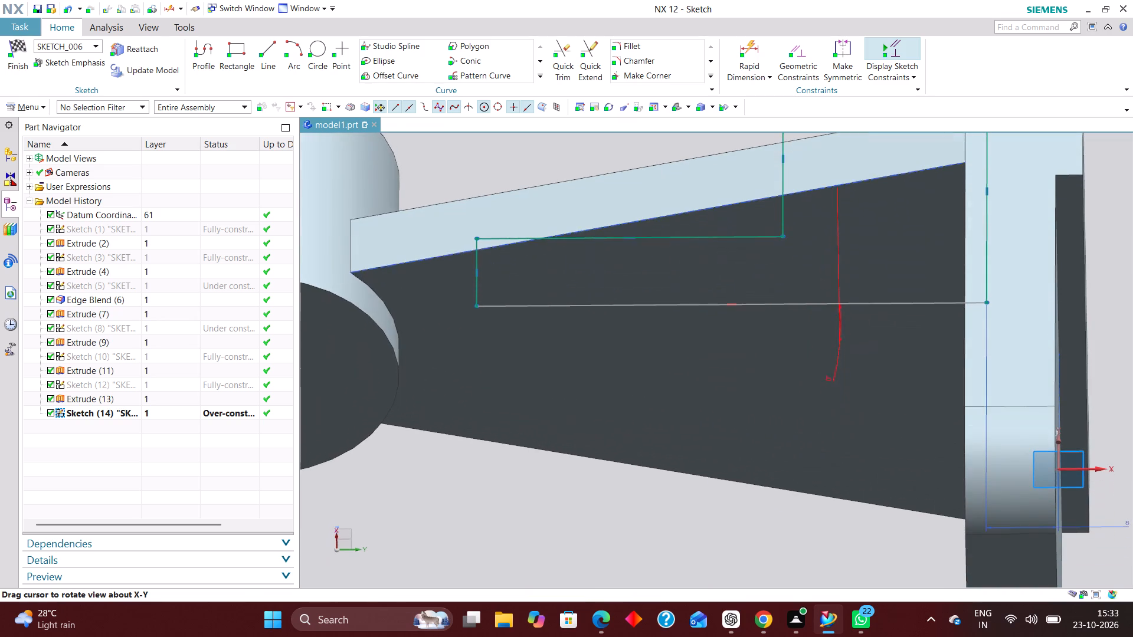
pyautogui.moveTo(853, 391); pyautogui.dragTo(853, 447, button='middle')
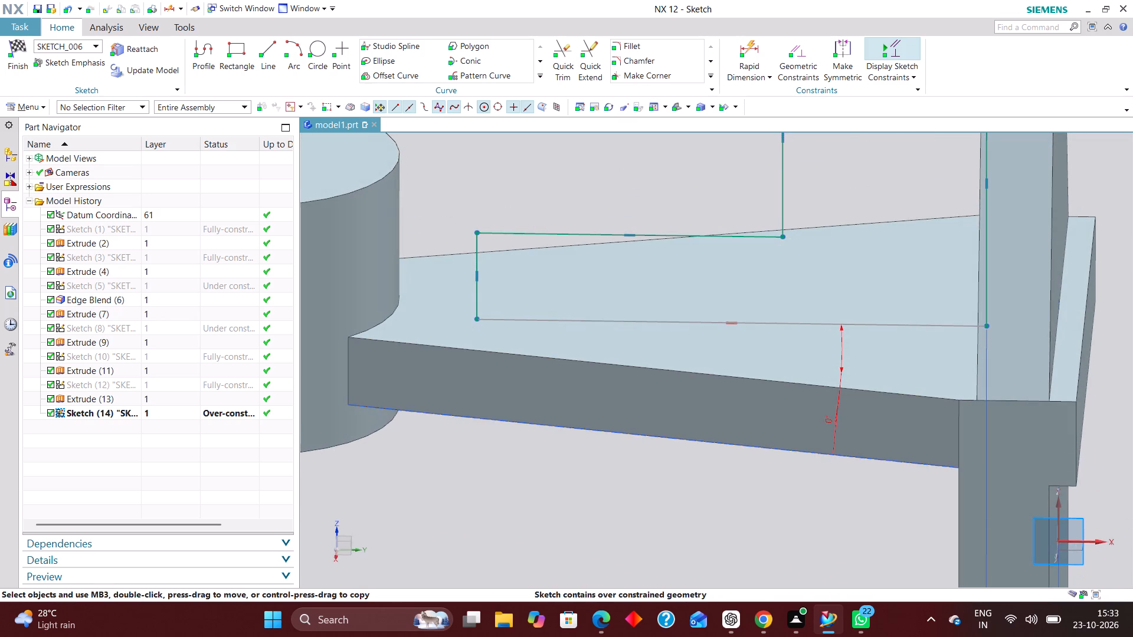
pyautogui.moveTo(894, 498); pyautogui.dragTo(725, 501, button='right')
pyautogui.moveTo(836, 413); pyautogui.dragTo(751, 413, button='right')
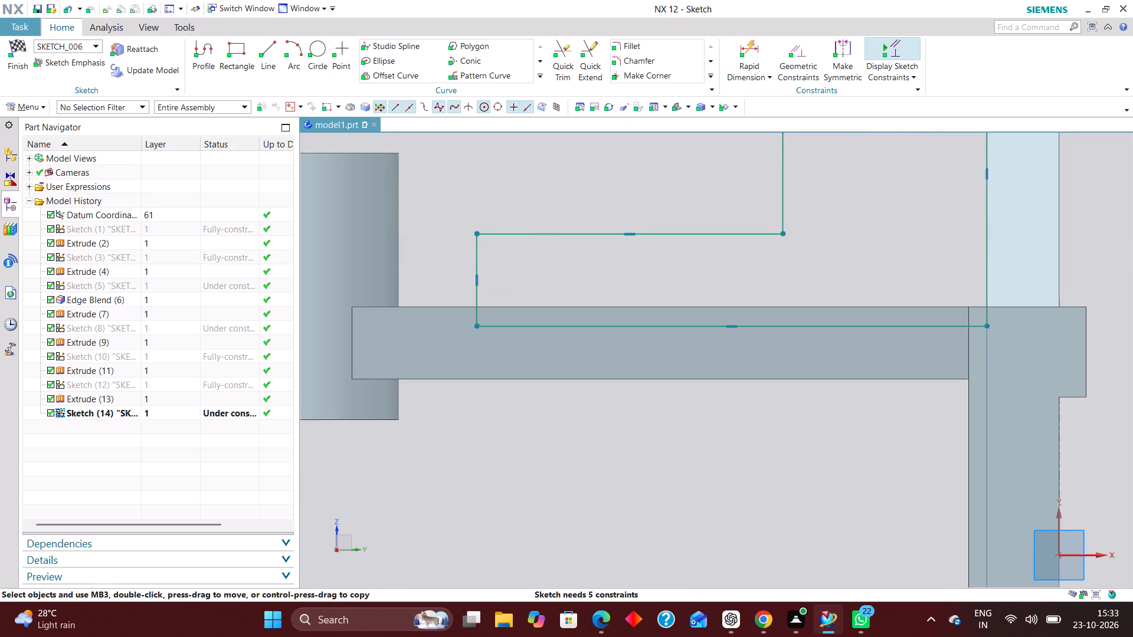
# Dimension the profile's bottom line 27.5 mm above the sketch's horizontal axis.
pyautogui.scroll(-1, 703, 347)
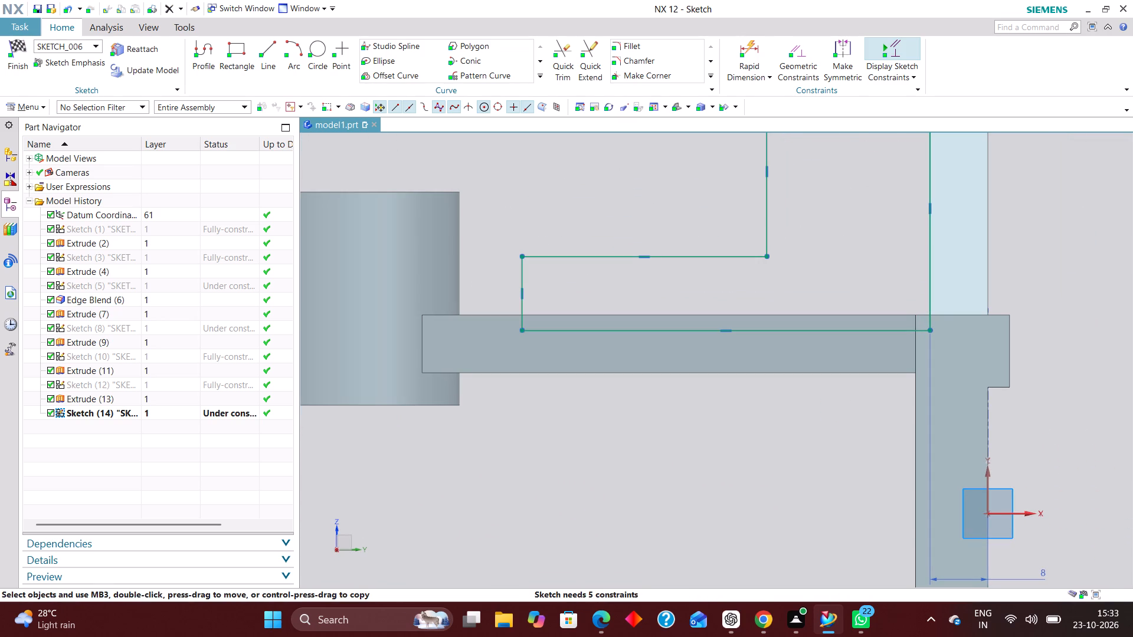
pyautogui.click(739, 48)
pyautogui.click(1026, 515)
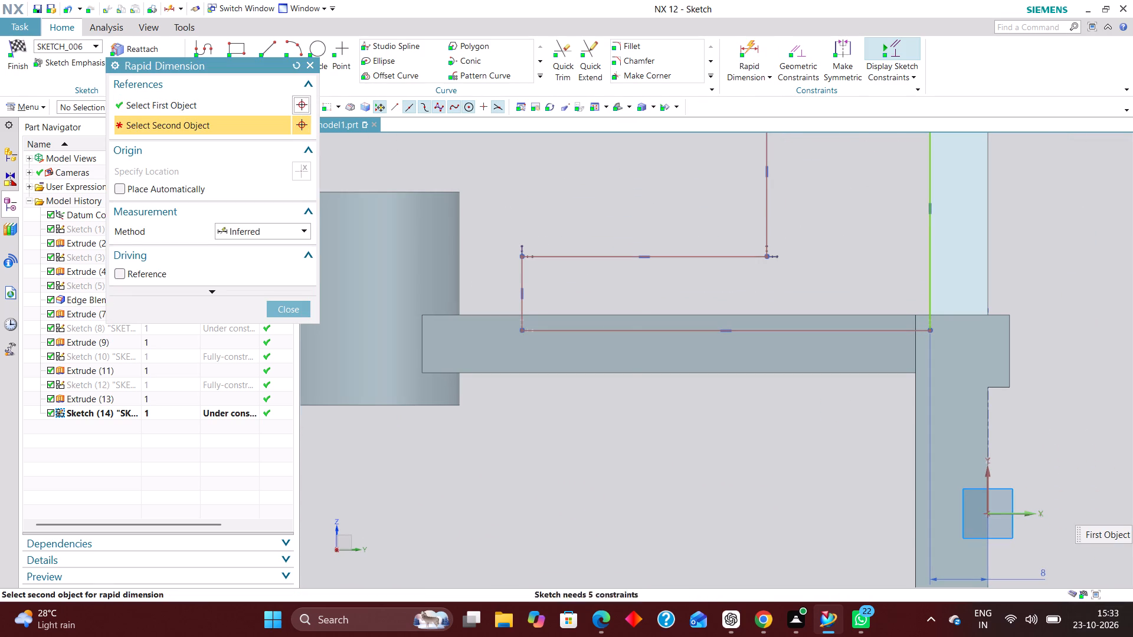
pyautogui.click(893, 329)
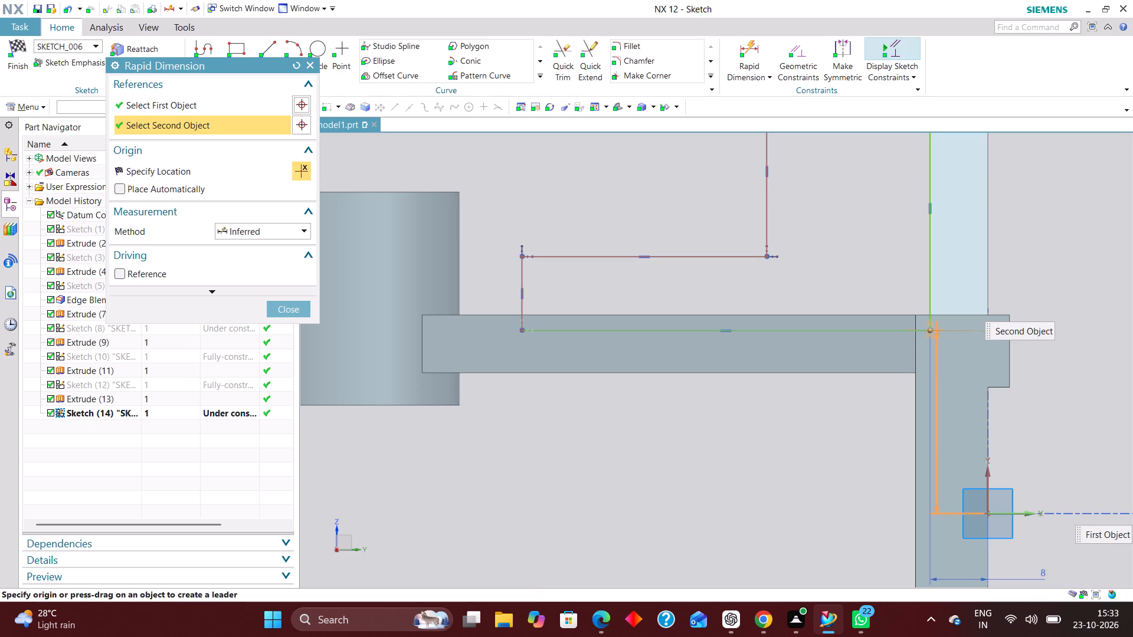
pyautogui.click(1094, 412)
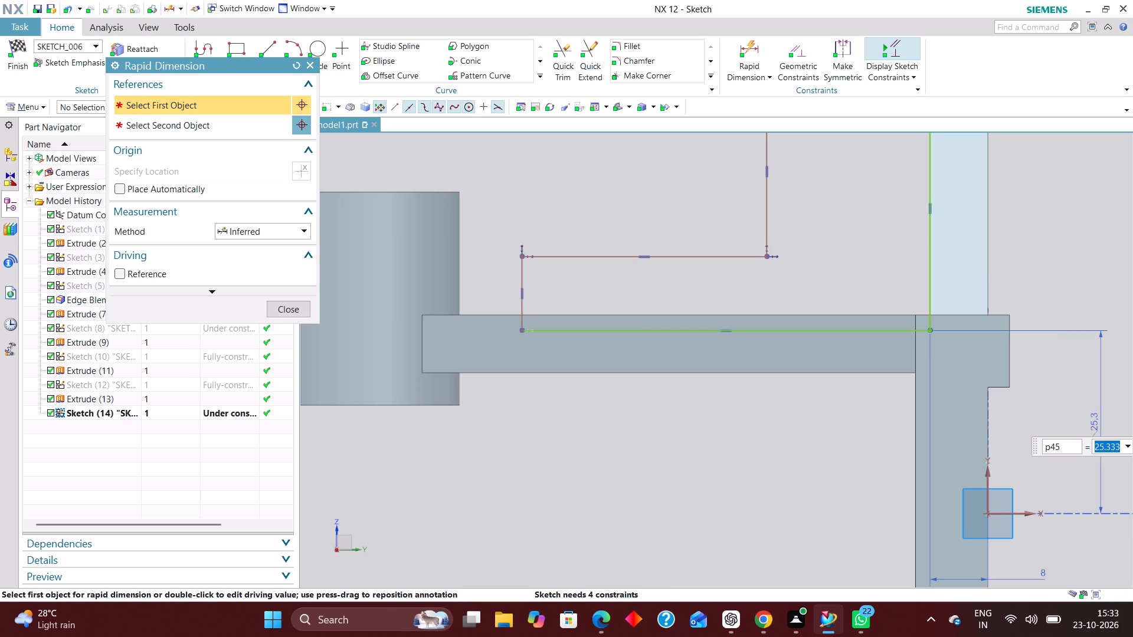
pyautogui.write('26')
pyautogui.press('Return')
pyautogui.write('27')
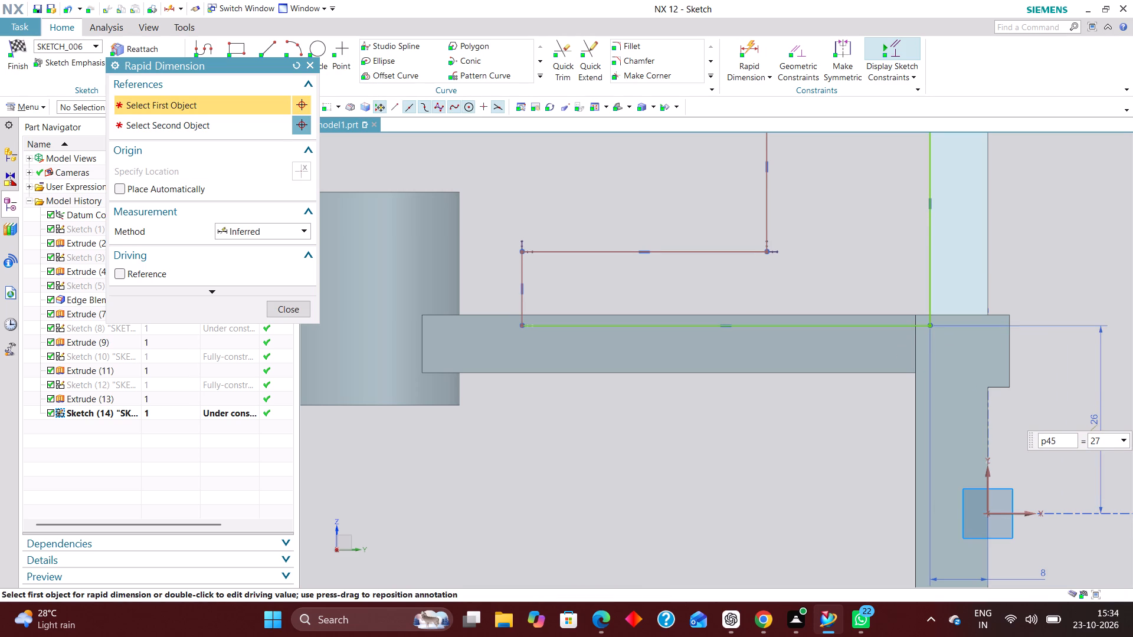
pyautogui.press('Return')
pyautogui.write('27.5')
pyautogui.press('Return')
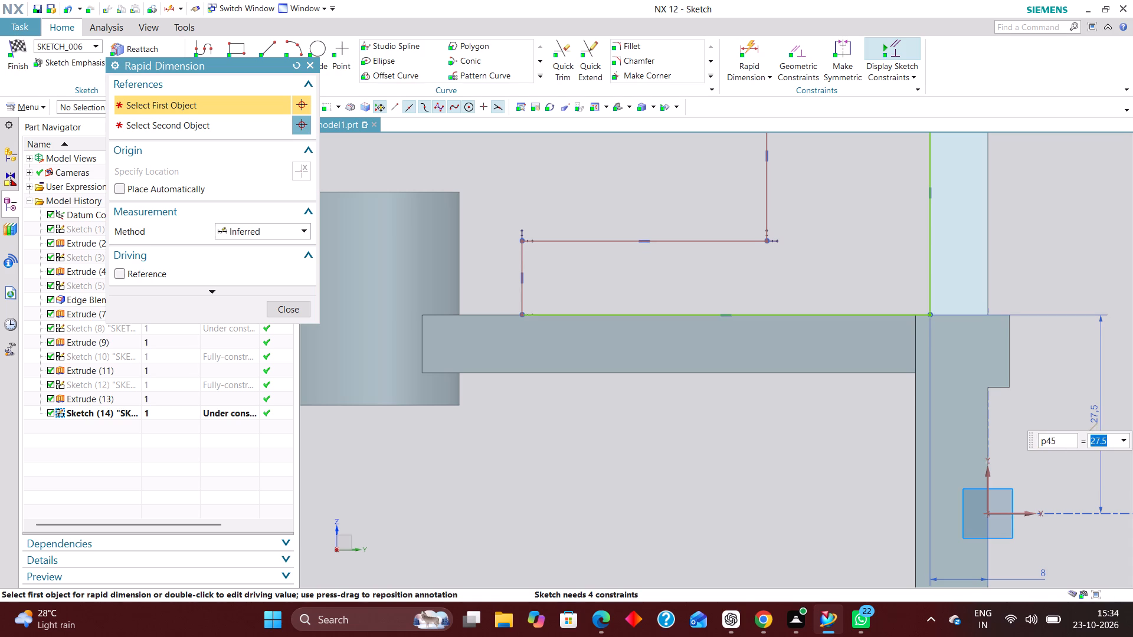
# Dimension the height of the profile's lower step, between its two horizontal lines, as 17 mm.
pyautogui.scroll(-3, 718, 419)
pyautogui.scroll(2, 638, 387)
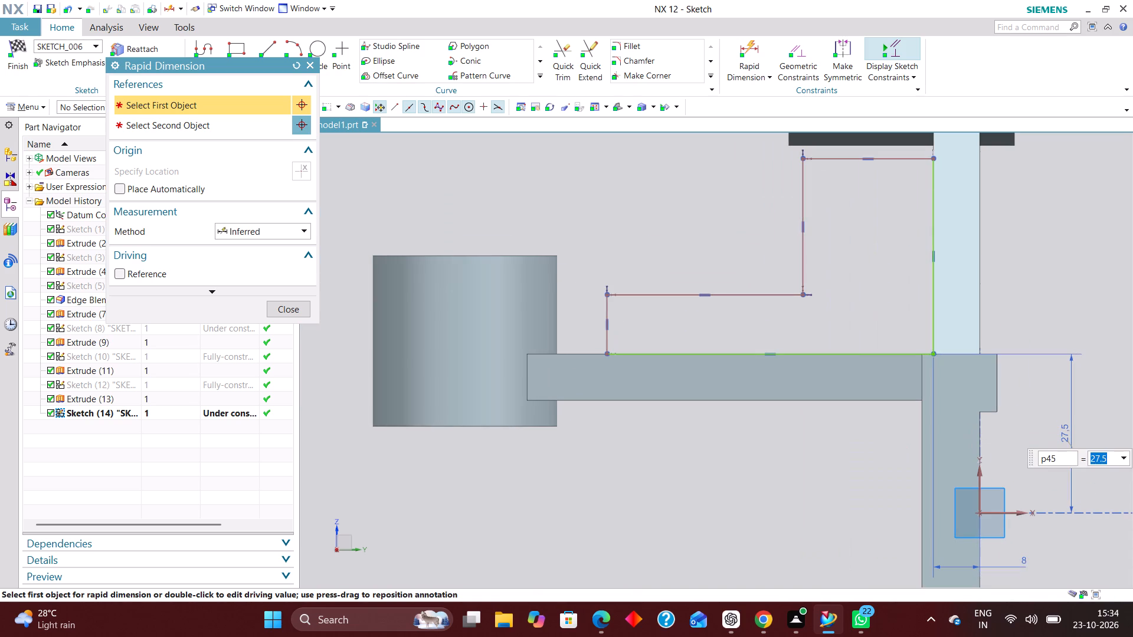
pyautogui.click(663, 357)
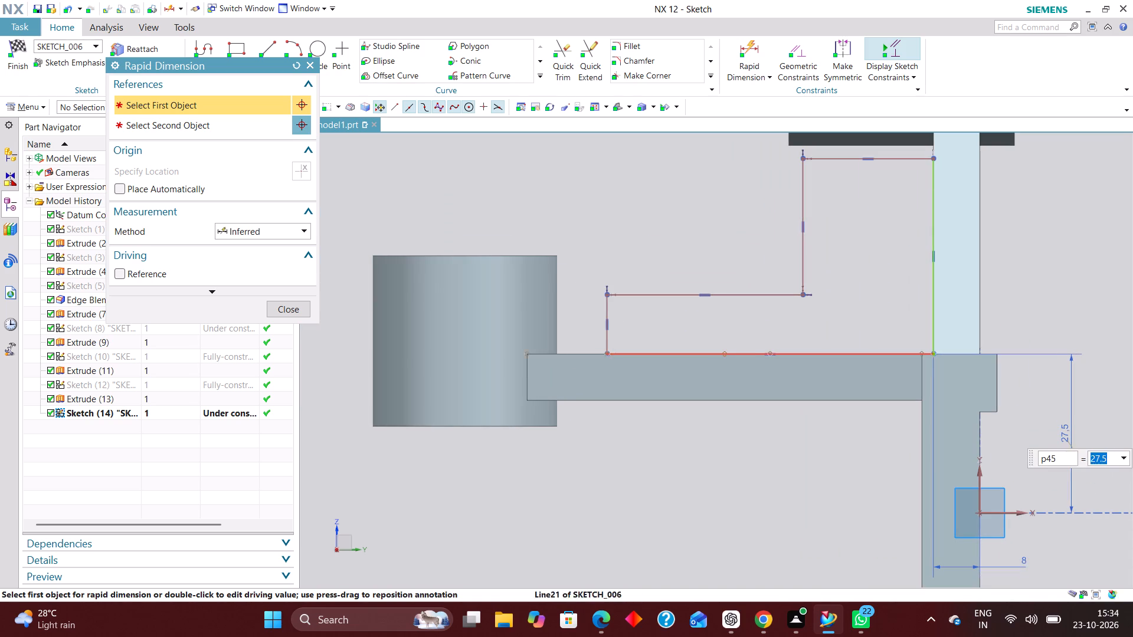
pyautogui.click(680, 294)
pyautogui.click(627, 226)
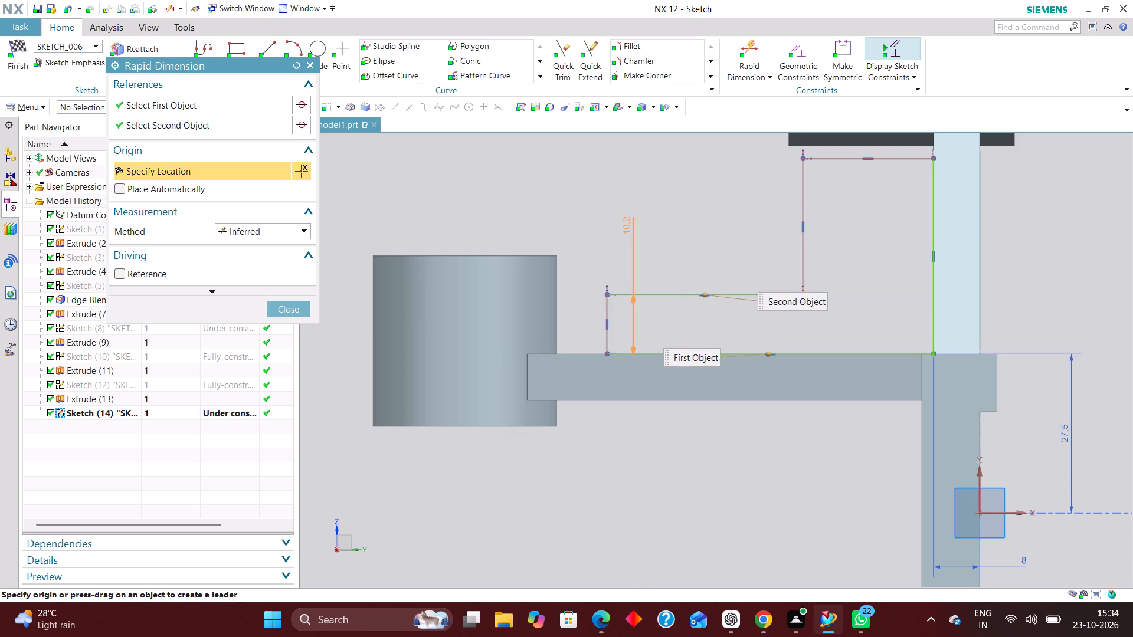
pyautogui.write('17')
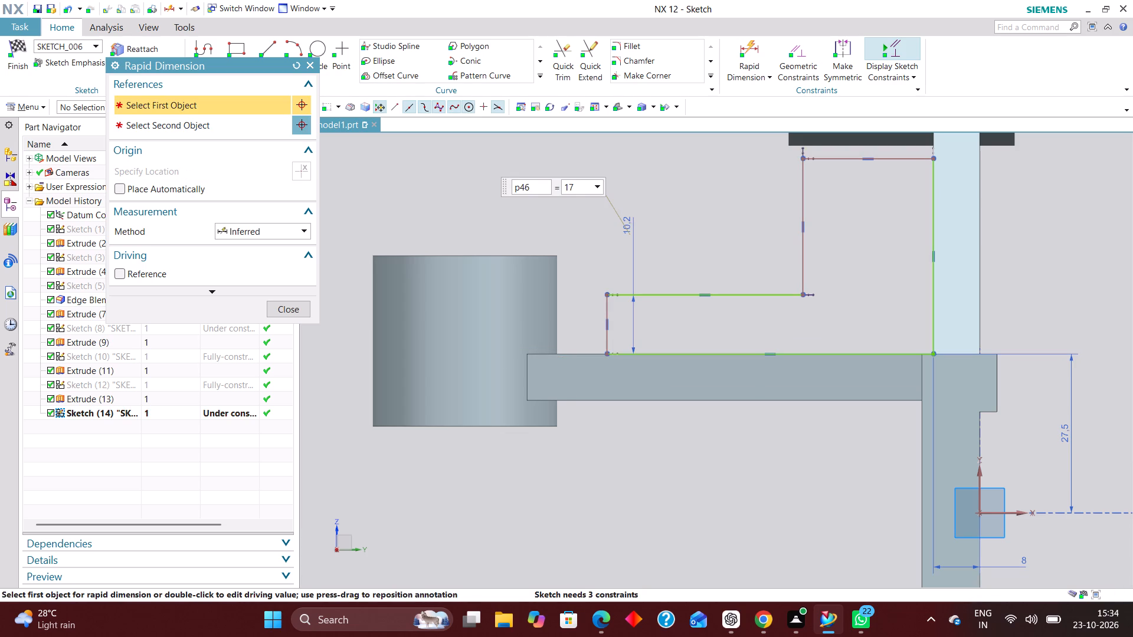
pyautogui.press('Return')
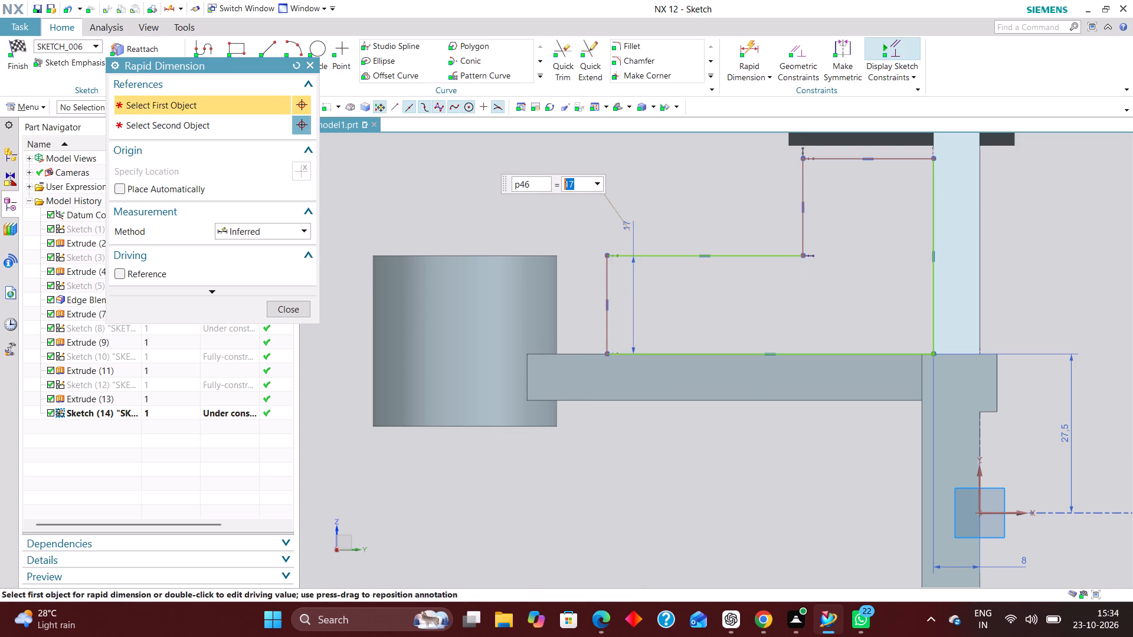
# Dimension the width of the profile's upright leg, between its two vertical lines, as 17 mm.
pyautogui.click(804, 225)
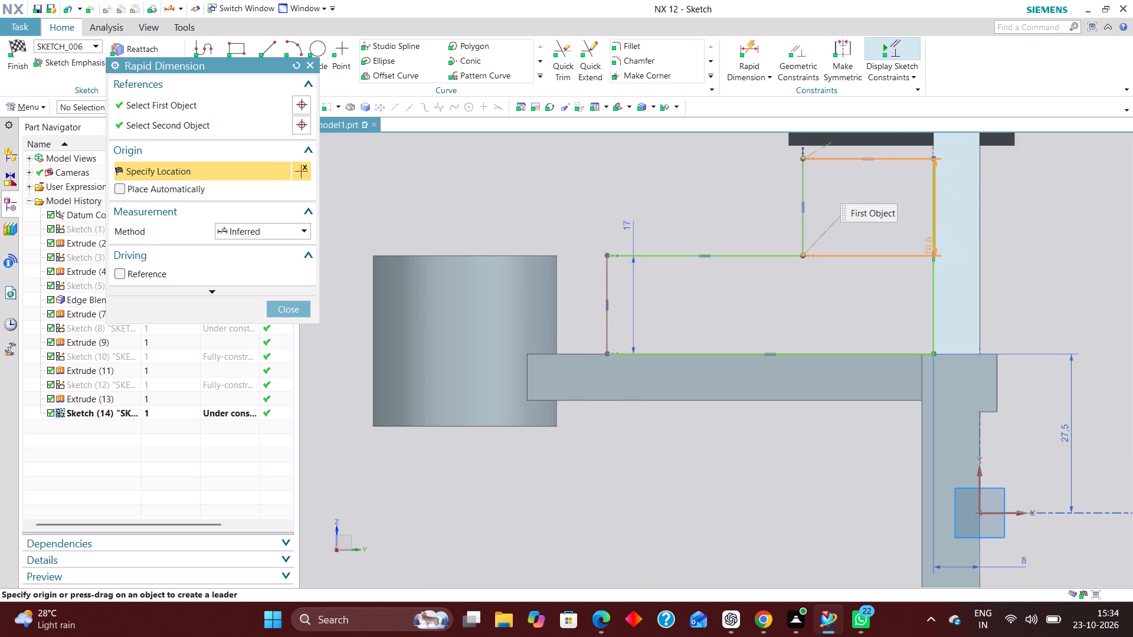
pyautogui.click(929, 243)
pyautogui.click(879, 300)
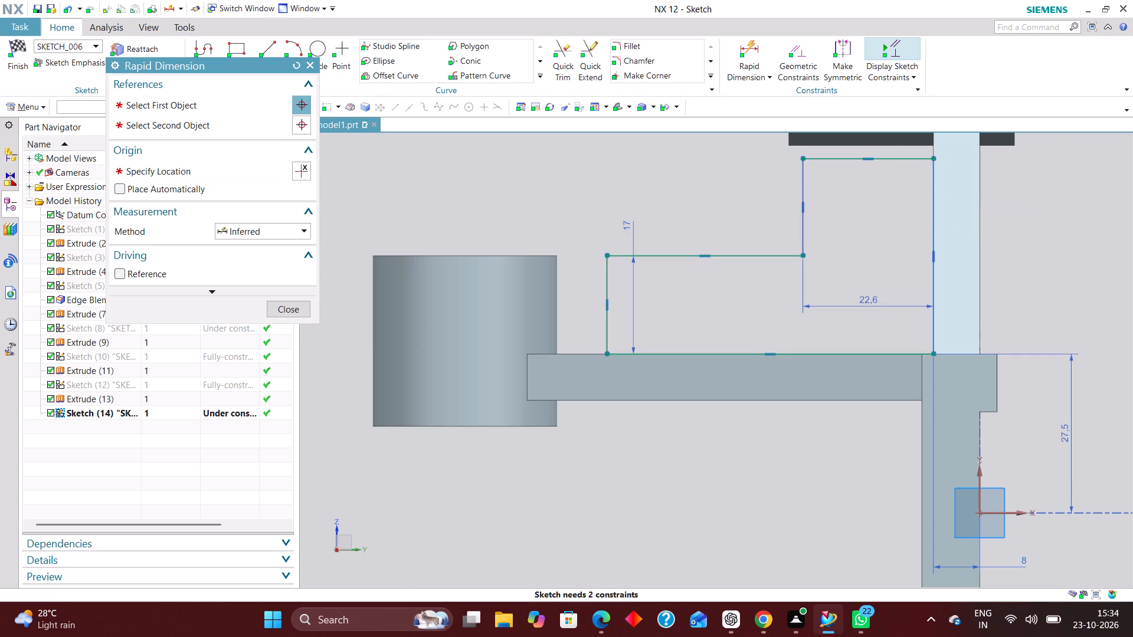
pyautogui.write('17')
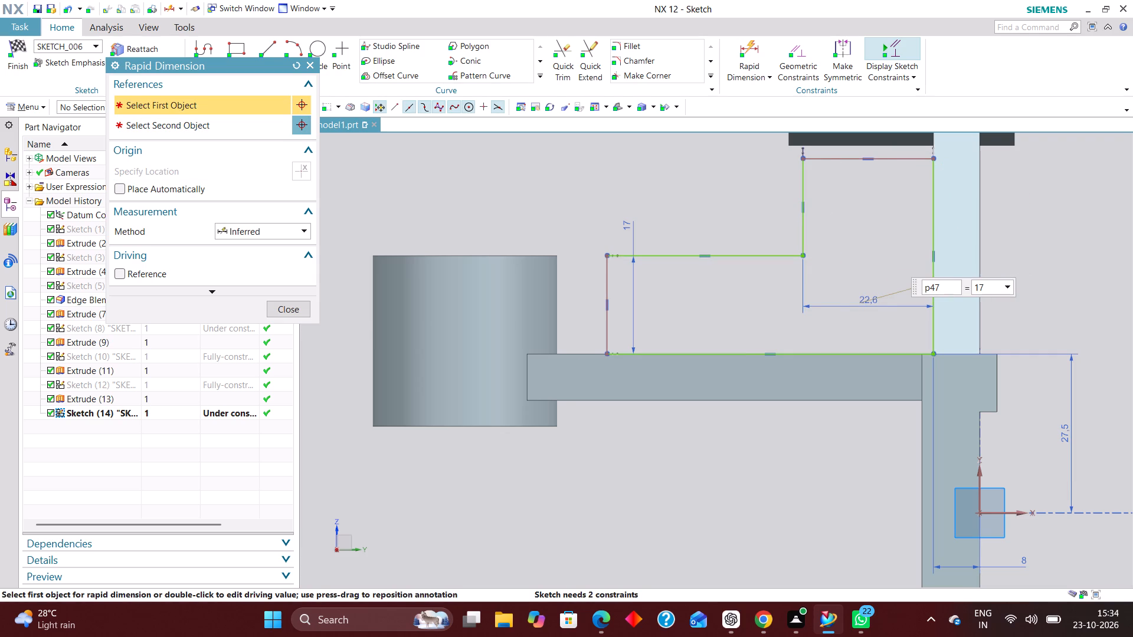
pyautogui.press('Return')
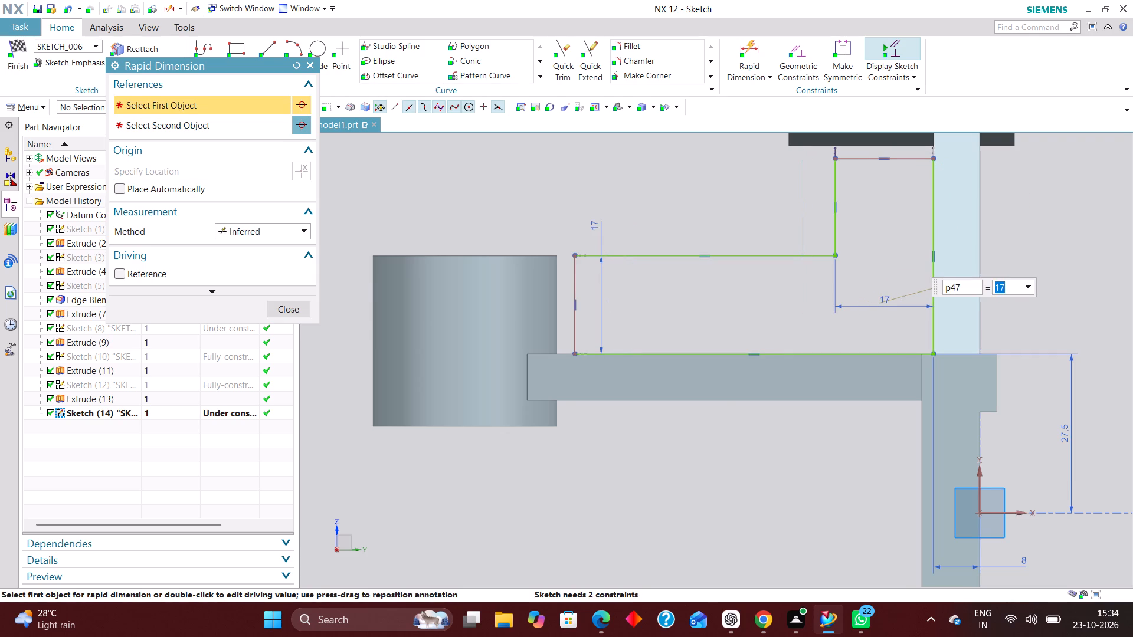
# Dimension the length of the profile's tall vertical line beside the web as 45 mm.
pyautogui.scroll(-1, 619, 407)
pyautogui.scroll(4, 852, 285)
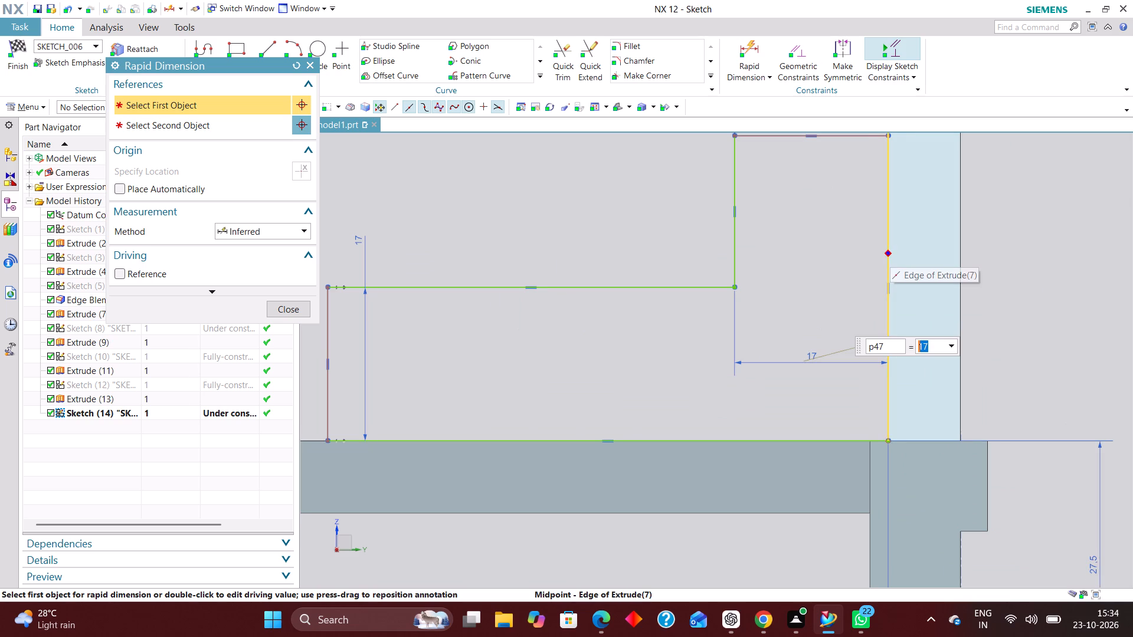
pyautogui.click(883, 268)
pyautogui.click(1046, 272)
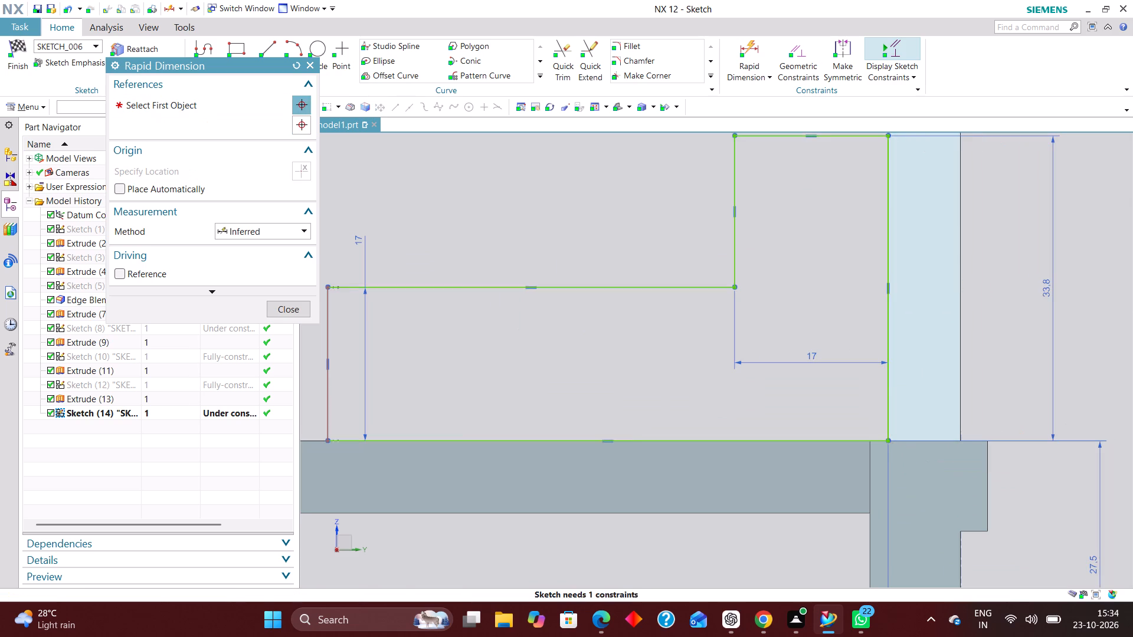
pyautogui.scroll(-4, 496, 322)
pyautogui.write('45')
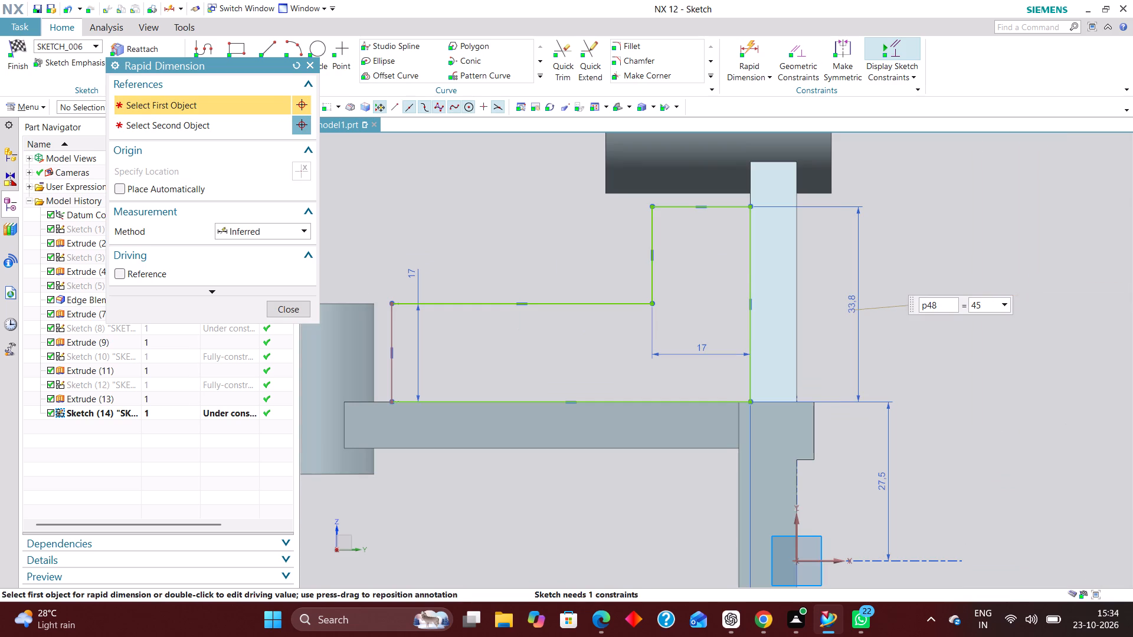
pyautogui.press('Return')
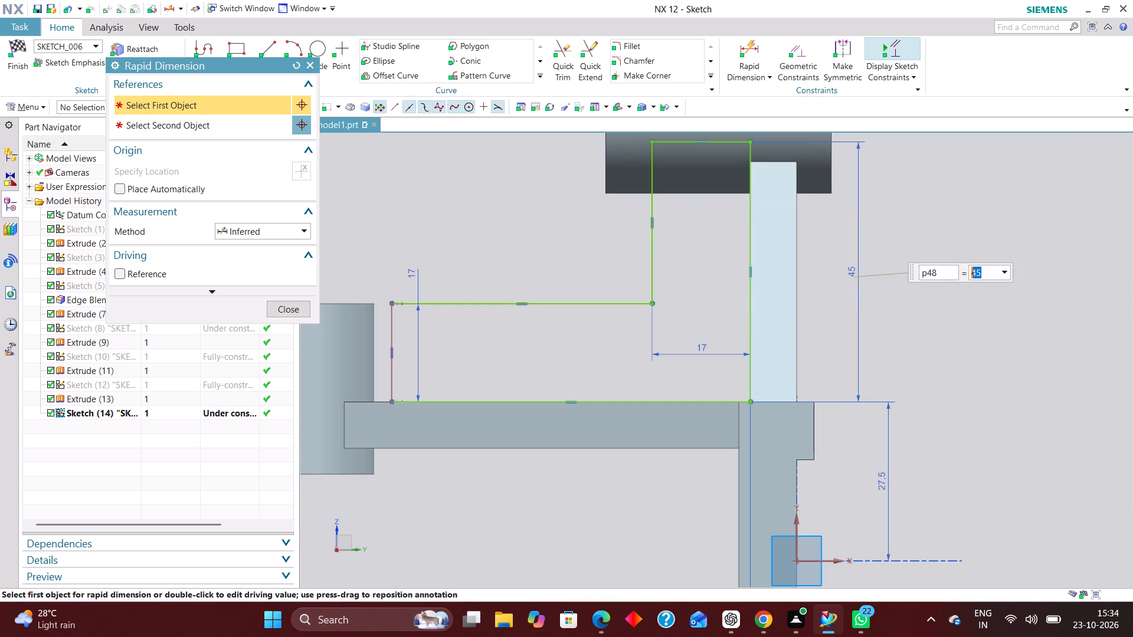
# Dimension the length of the profile's bottom line as 65 mm and finish the sketch.
pyautogui.scroll(-1, 559, 342)
pyautogui.scroll(3, 549, 378)
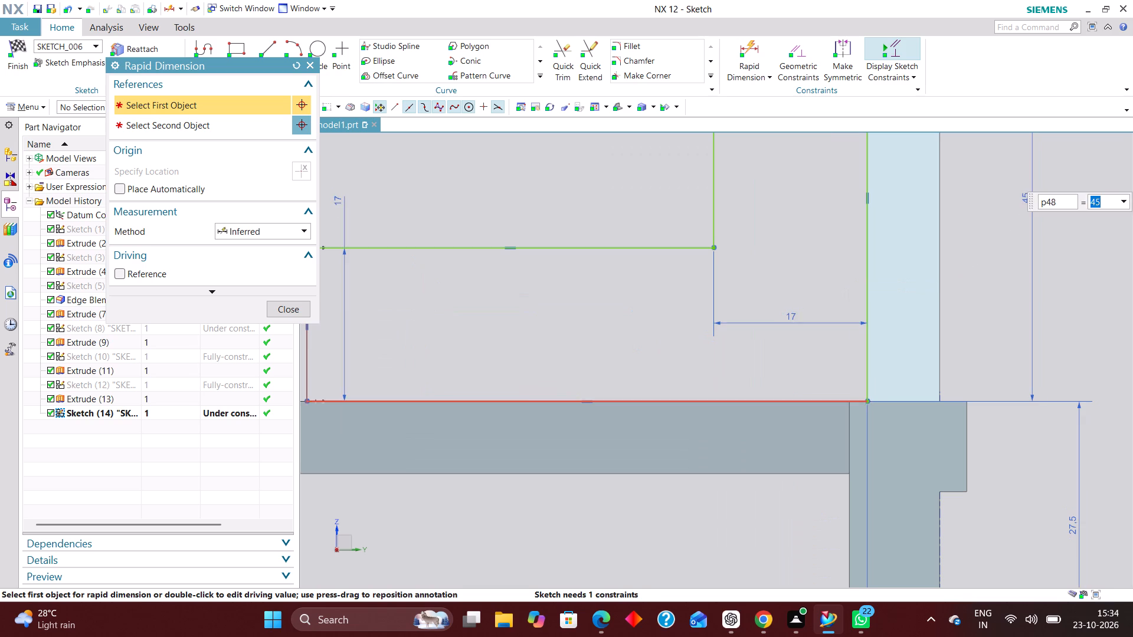
pyautogui.click(554, 399)
pyautogui.click(552, 544)
pyautogui.scroll(-3, 754, 456)
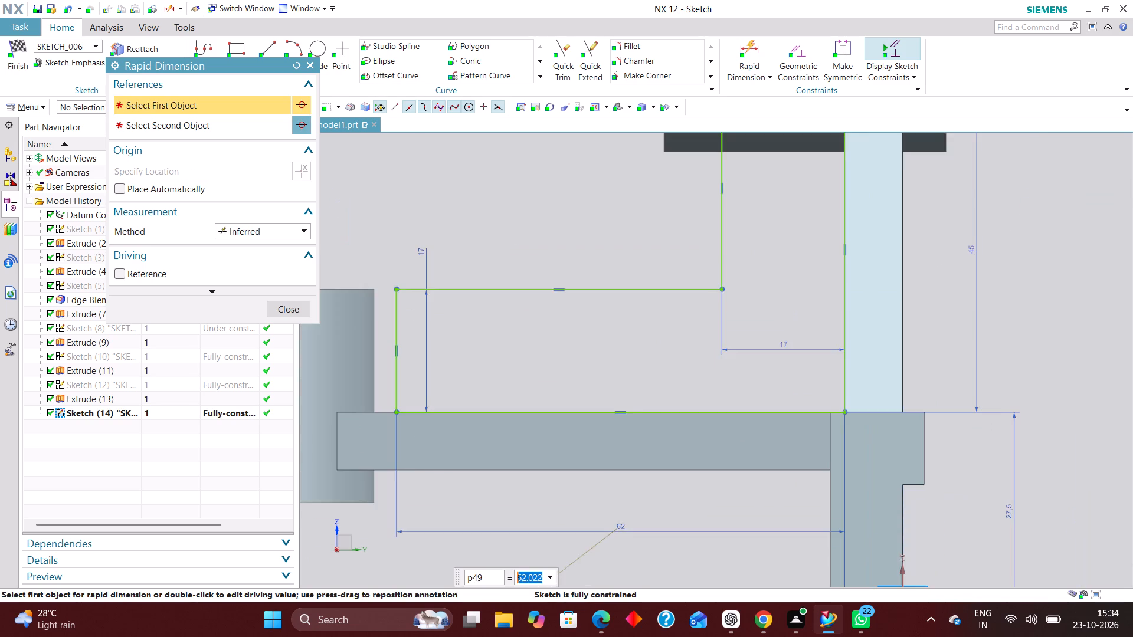
pyautogui.scroll(-1, 673, 446)
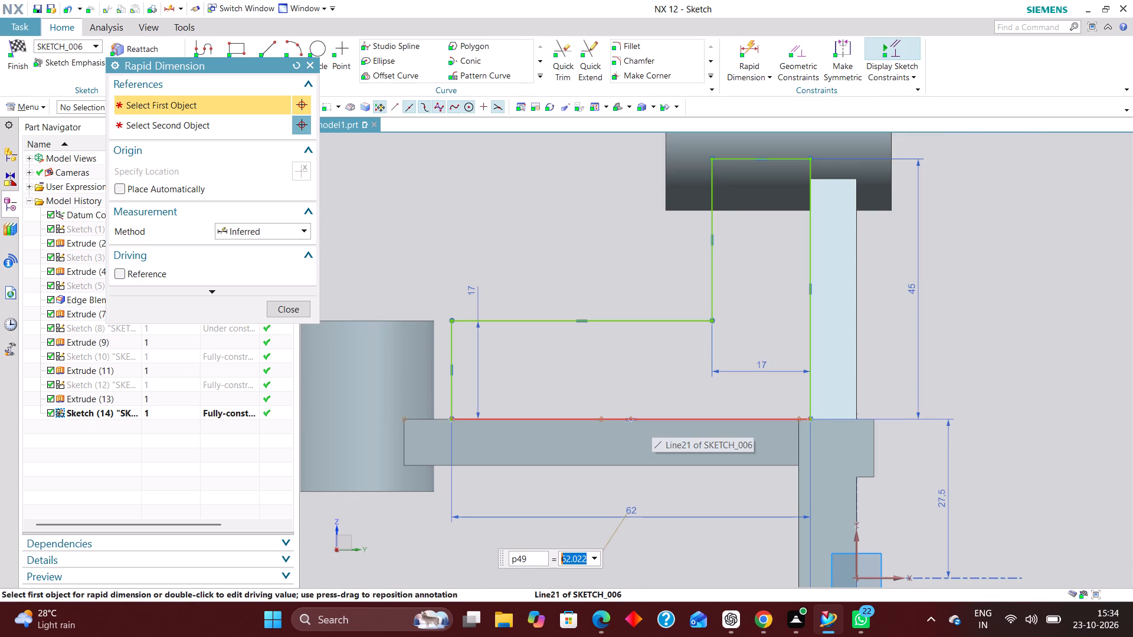
pyautogui.write('65')
pyautogui.press('Return')
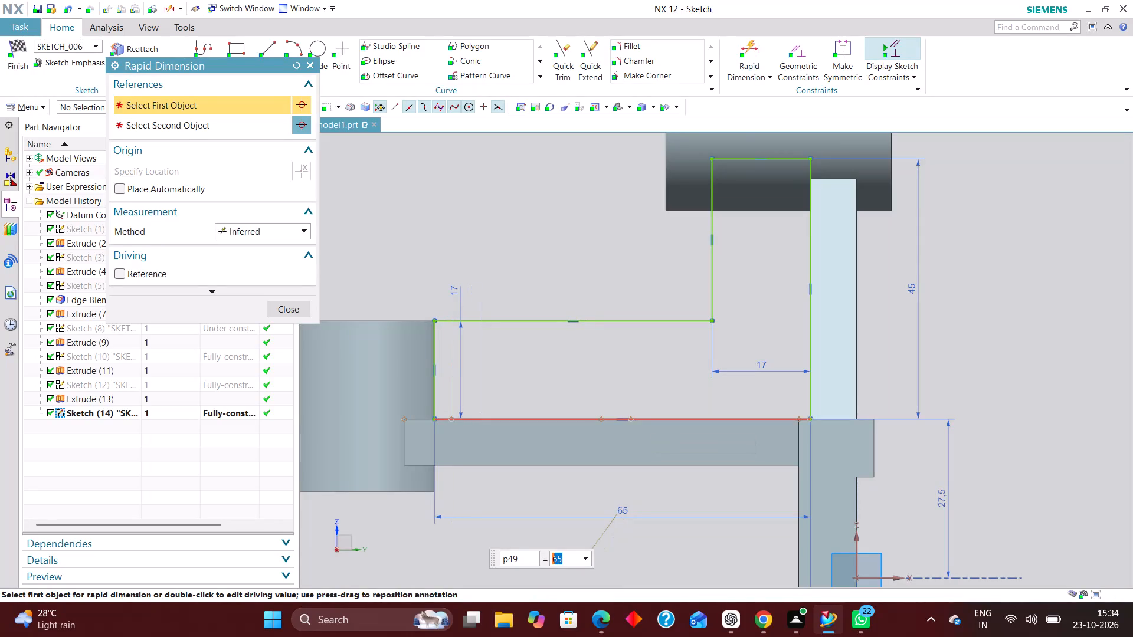
pyautogui.click(294, 310)
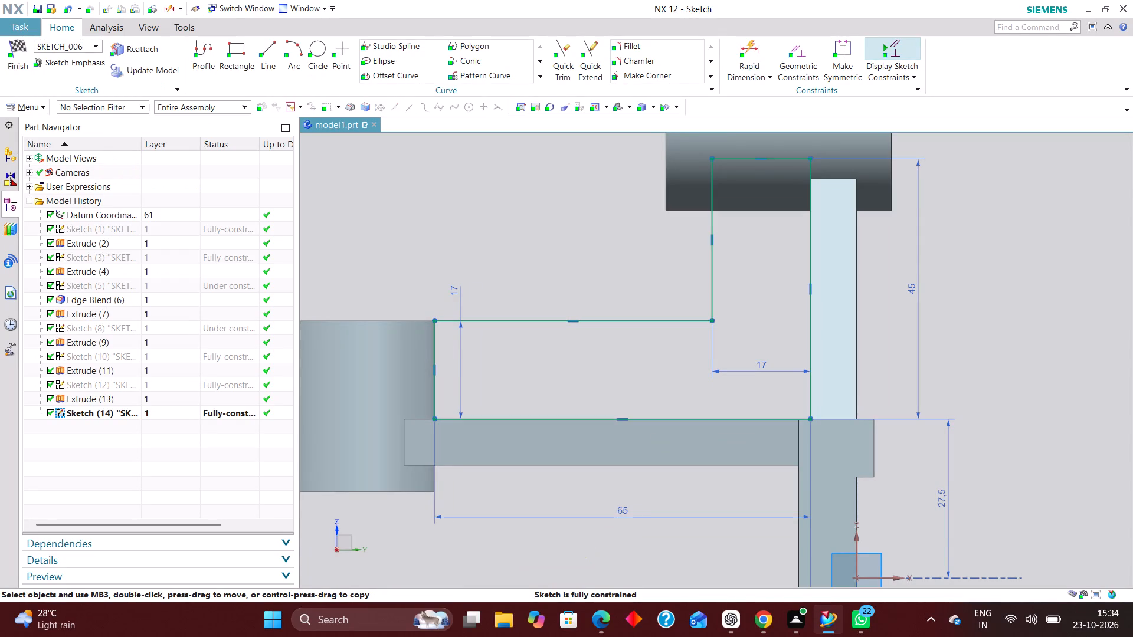
pyautogui.click(22, 49)
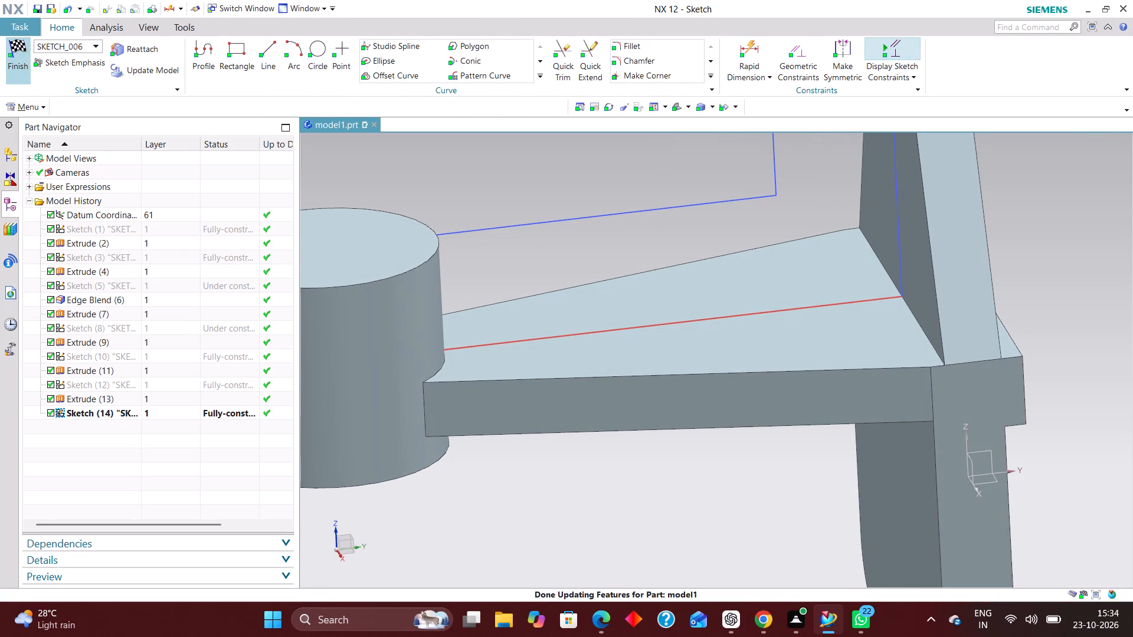
# Try to extrude the L-shaped profile with a symmetric distance of 3.5 mm and the inferred Boolean.
pyautogui.scroll(-3, 660, 529)
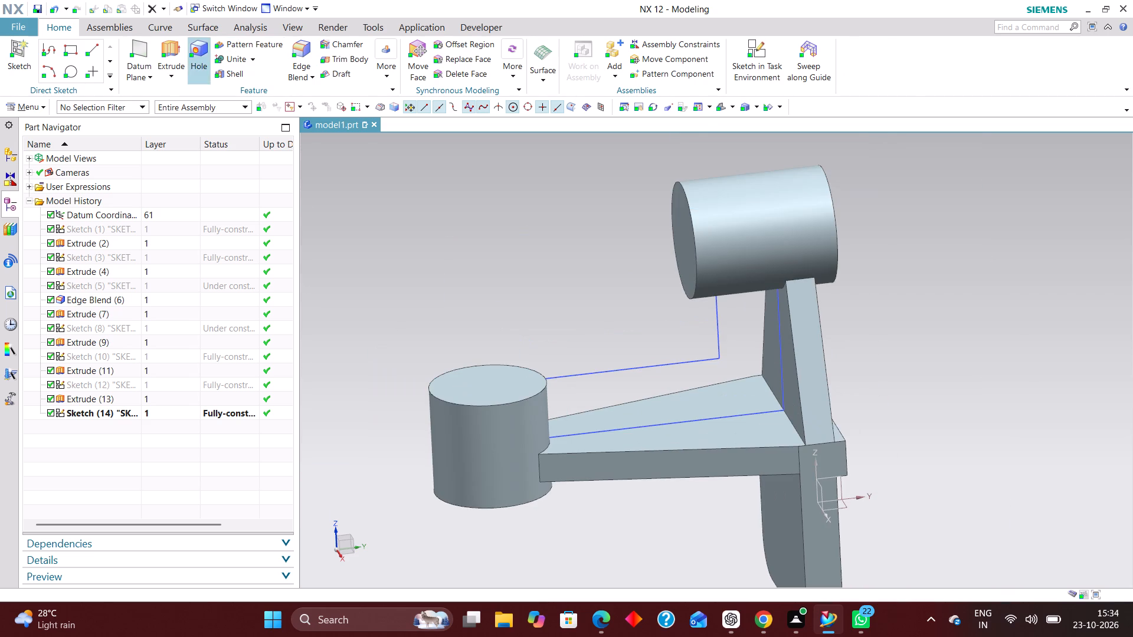
pyautogui.click(171, 50)
pyautogui.click(634, 366)
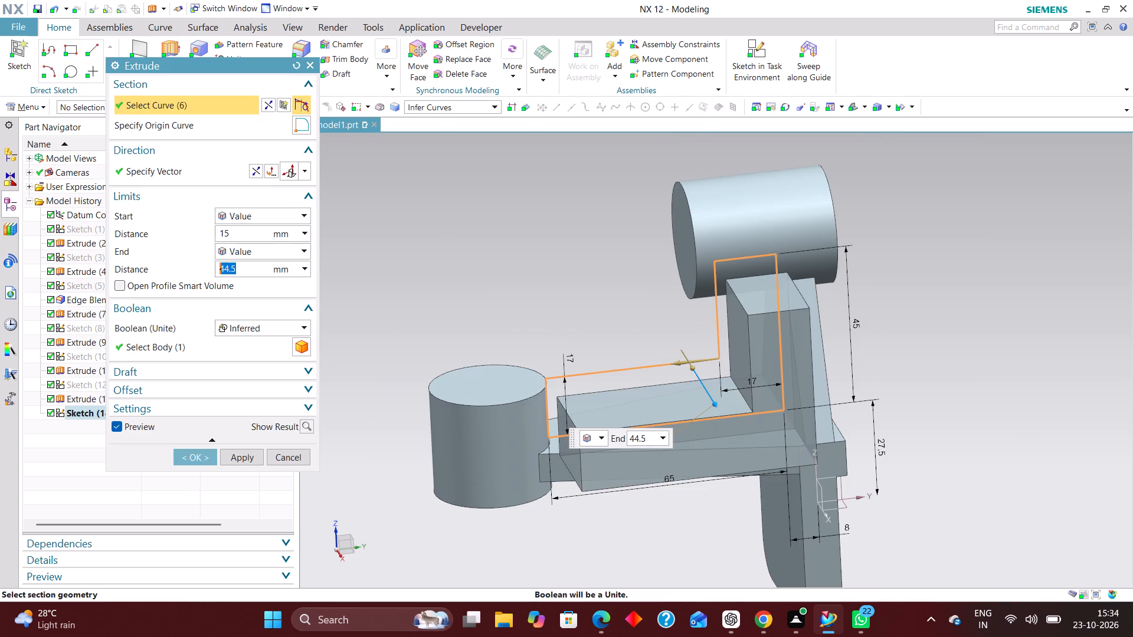
pyautogui.moveTo(594, 536); pyautogui.dragTo(668, 537, button='middle')
pyautogui.moveTo(840, 533); pyautogui.dragTo(786, 532, button='right')
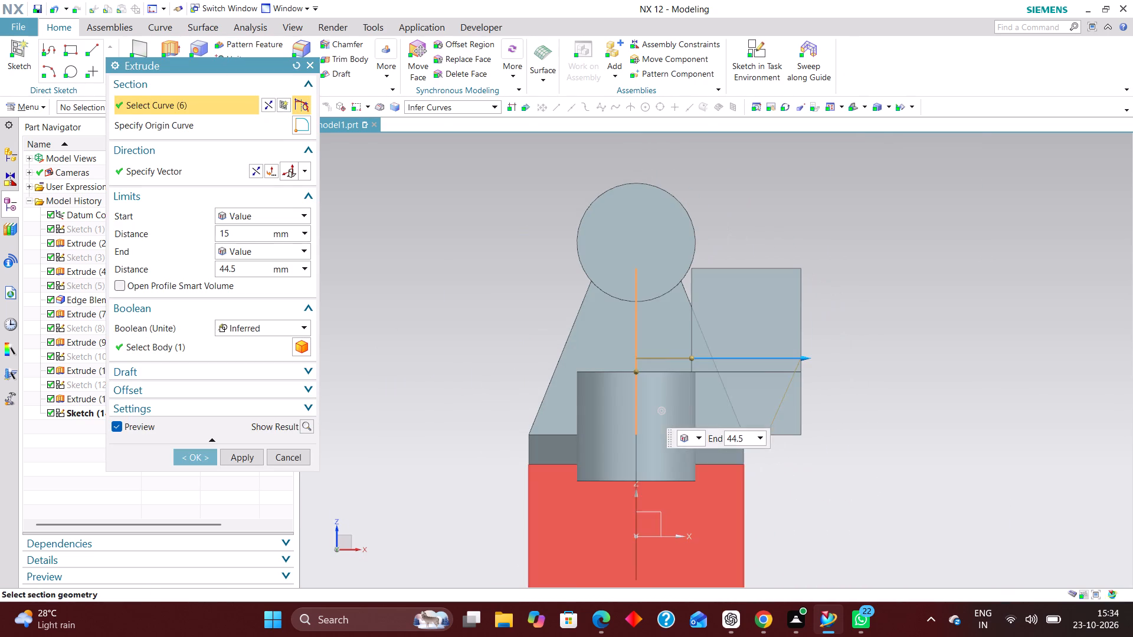
pyautogui.click(269, 216)
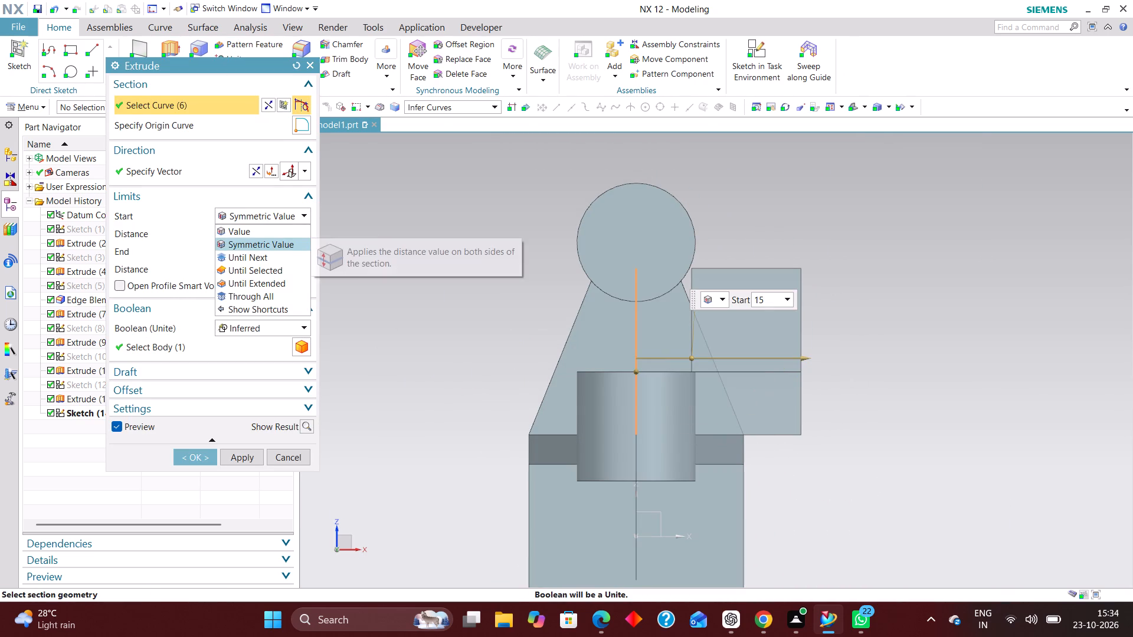
pyautogui.click(265, 247)
pyautogui.moveTo(248, 237); pyautogui.dragTo(182, 237)
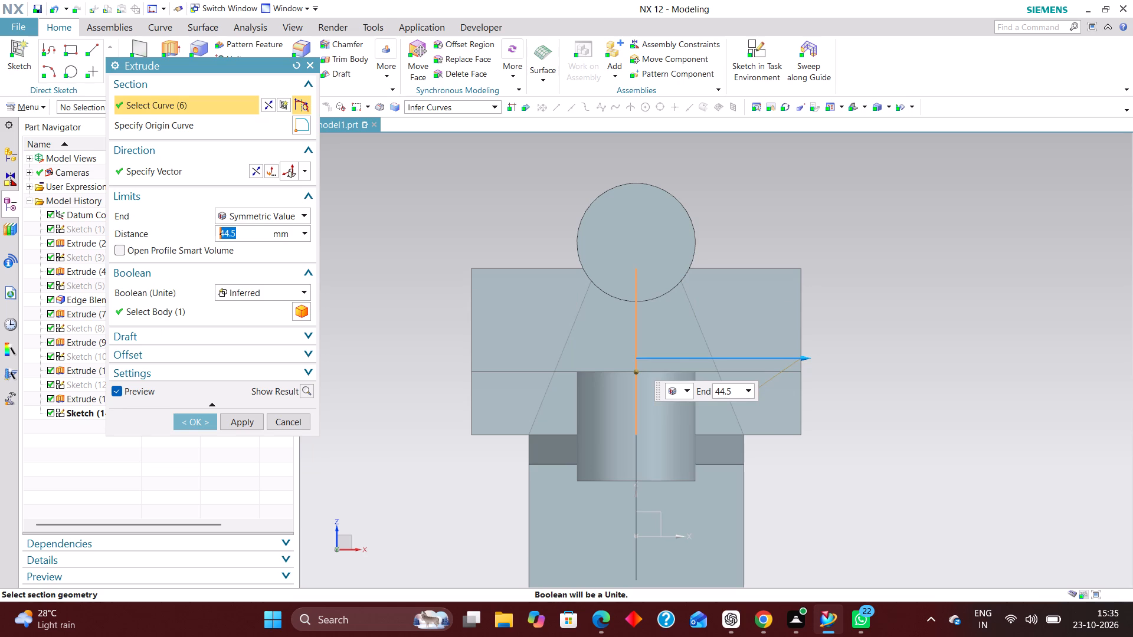
pyautogui.write('3.5')
pyautogui.press('Return')
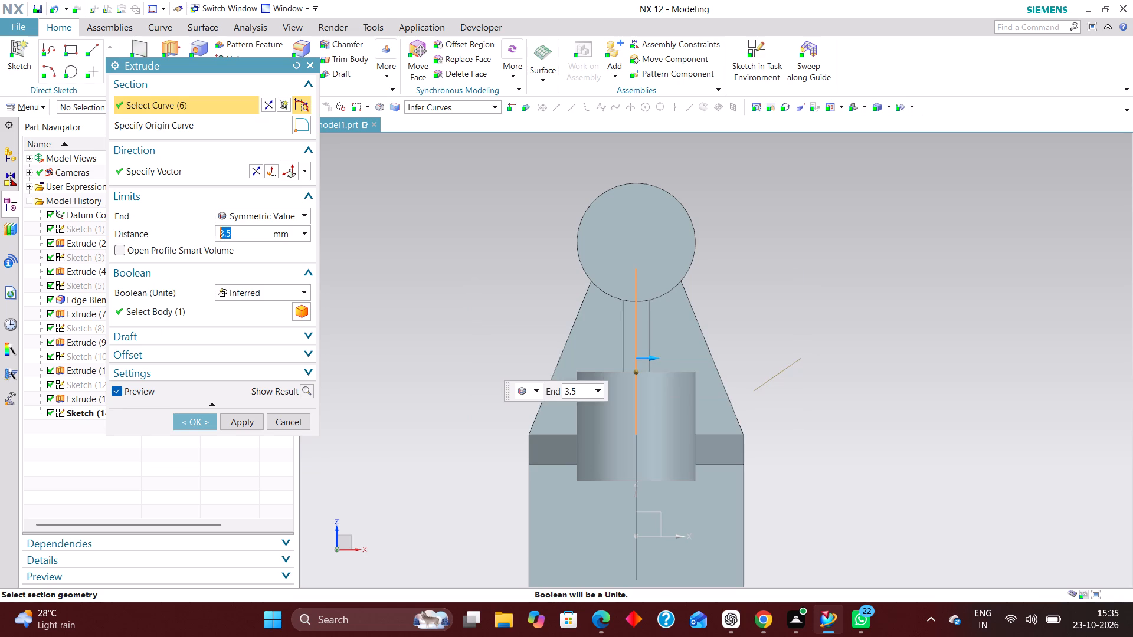
pyautogui.click(196, 422)
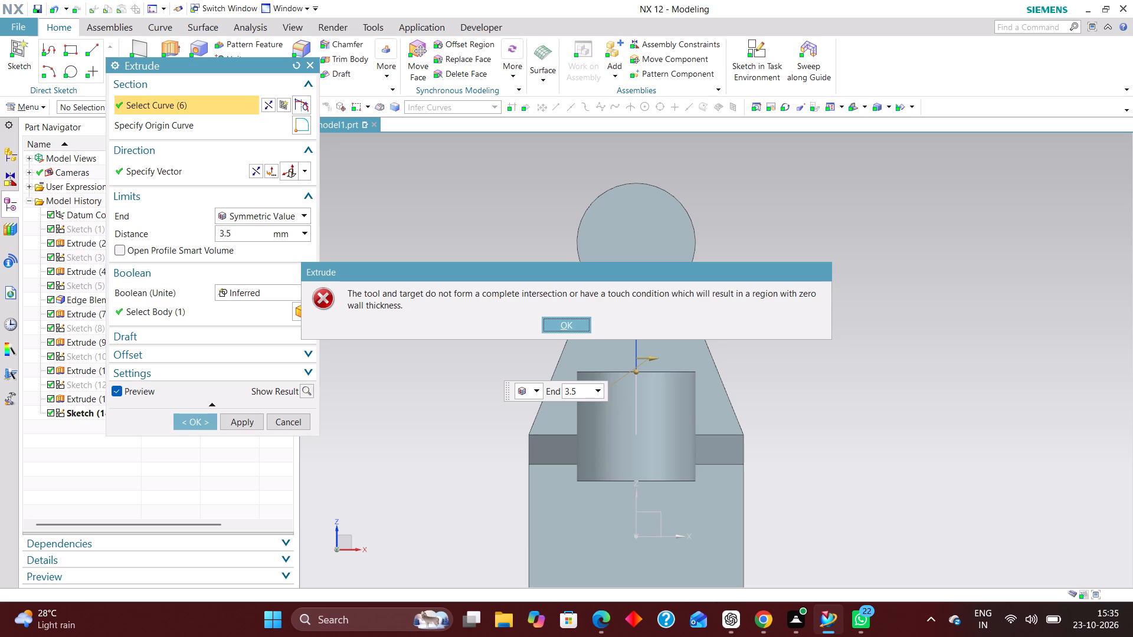
# Set the extrusion's Boolean to None and create the L-shaped rib as a separate body.
pyautogui.click(275, 288)
pyautogui.click(270, 294)
pyautogui.click(561, 319)
pyautogui.click(263, 292)
pyautogui.click(257, 313)
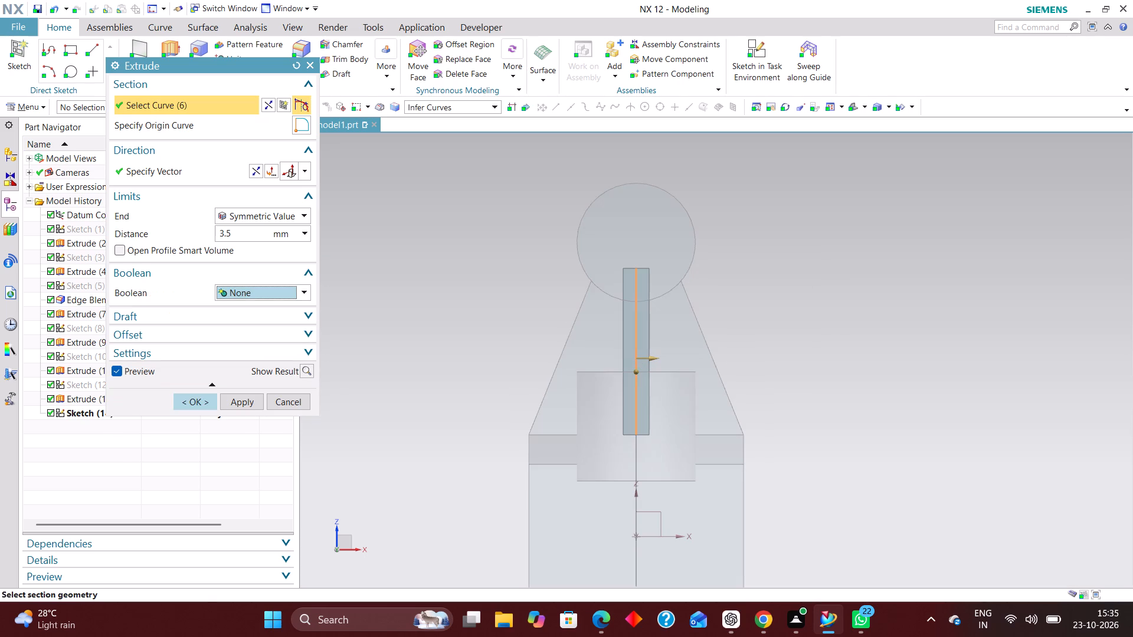
pyautogui.click(191, 399)
# Edit the rib's sketch with rollback, set the bottom line's length to 70 mm, and finish the sketch.
pyautogui.moveTo(880, 455); pyautogui.dragTo(832, 461, button='middle')
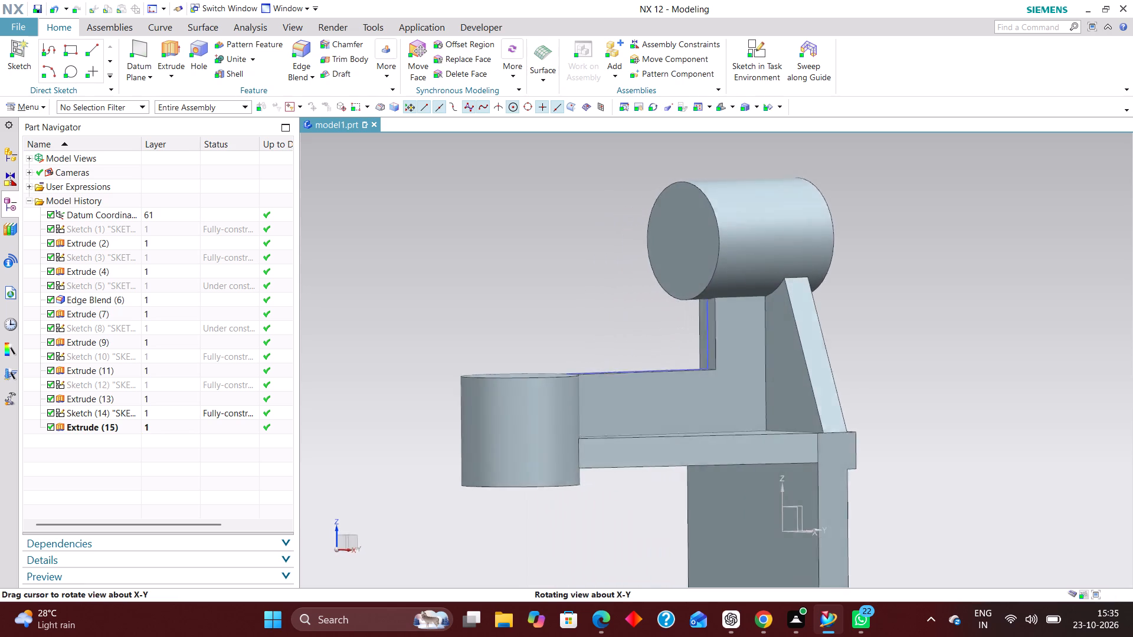
pyautogui.moveTo(832, 461); pyautogui.dragTo(818, 460, button='middle')
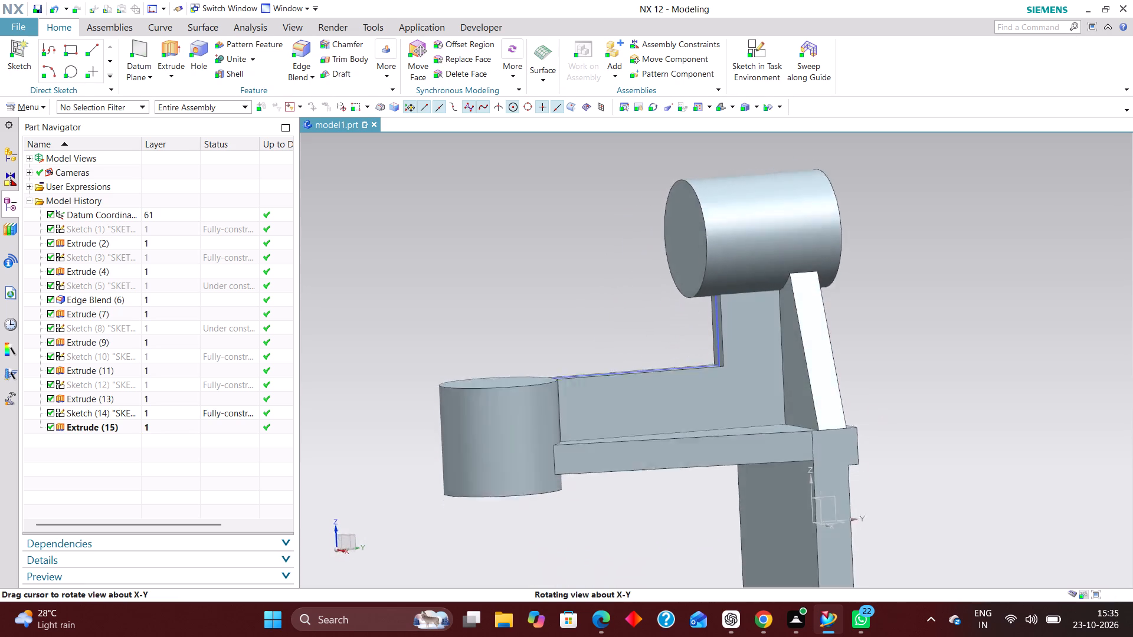
pyautogui.moveTo(818, 460); pyautogui.dragTo(817, 466, button='middle')
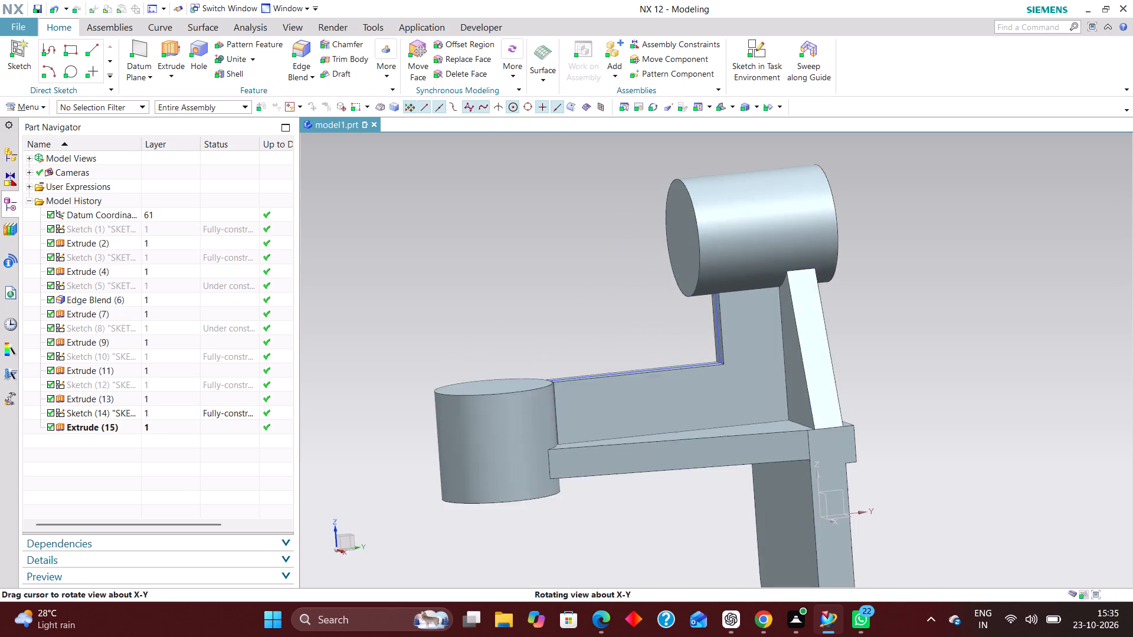
pyautogui.moveTo(817, 466); pyautogui.dragTo(814, 480, button='middle')
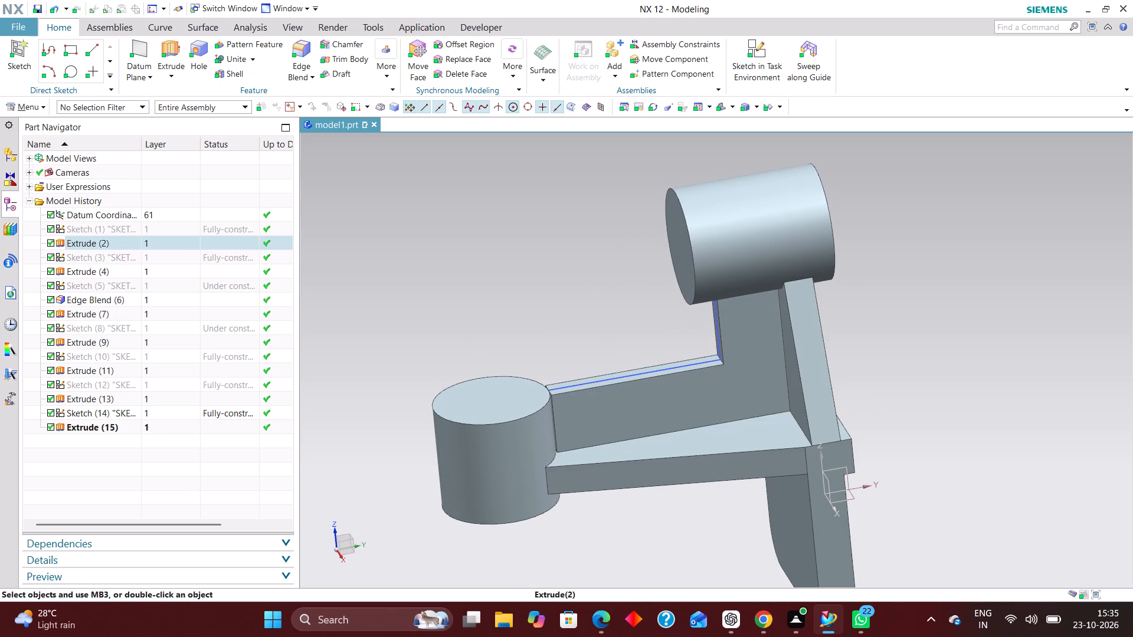
pyautogui.click(179, 413)
pyautogui.rightClick(179, 413)
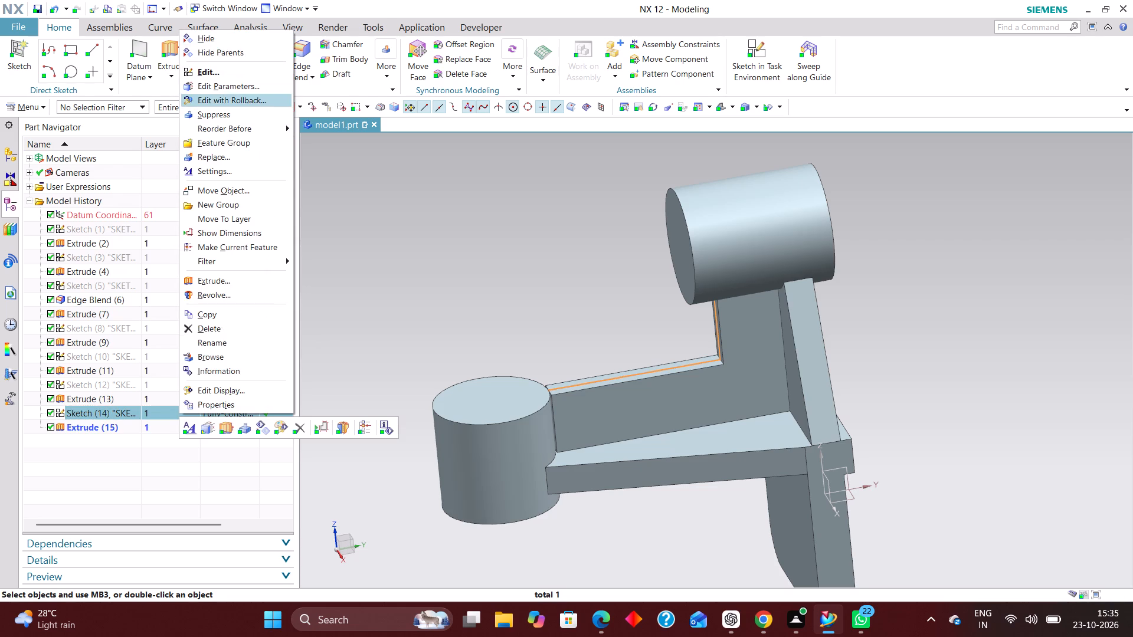
pyautogui.click(231, 98)
pyautogui.doubleClick(658, 444)
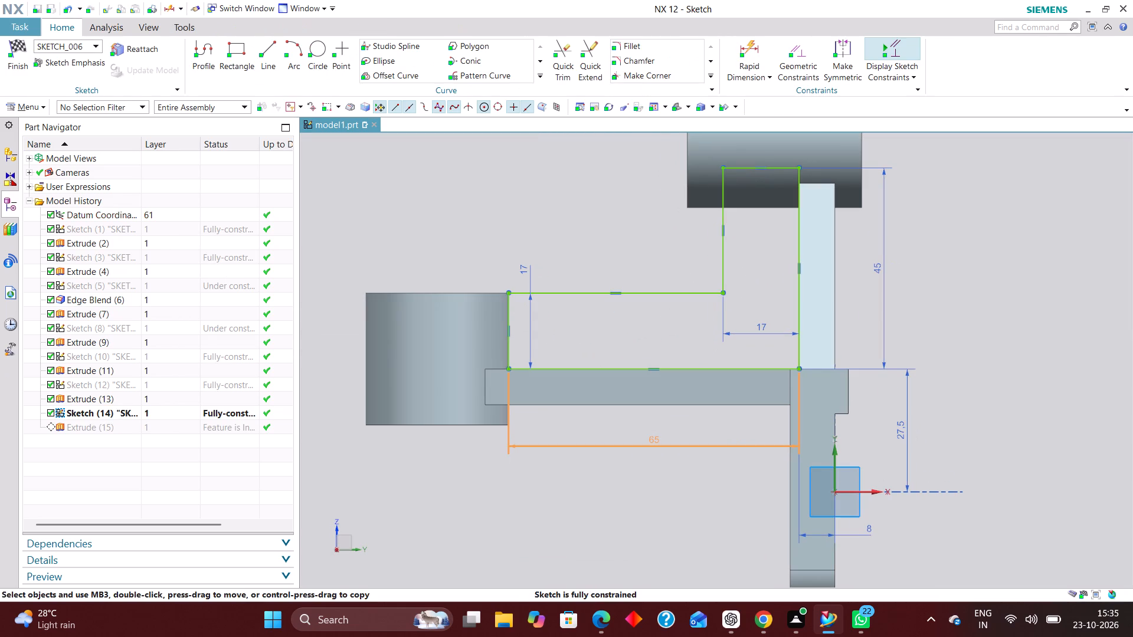
pyautogui.write('70')
pyautogui.press('Return')
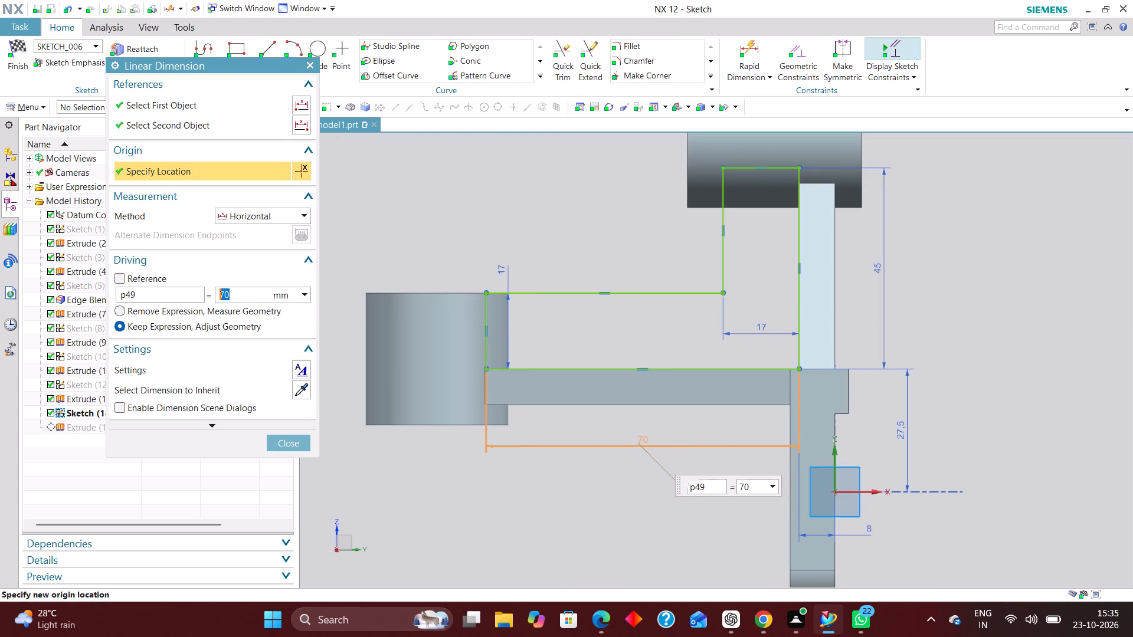
pyautogui.click(283, 446)
pyautogui.click(16, 46)
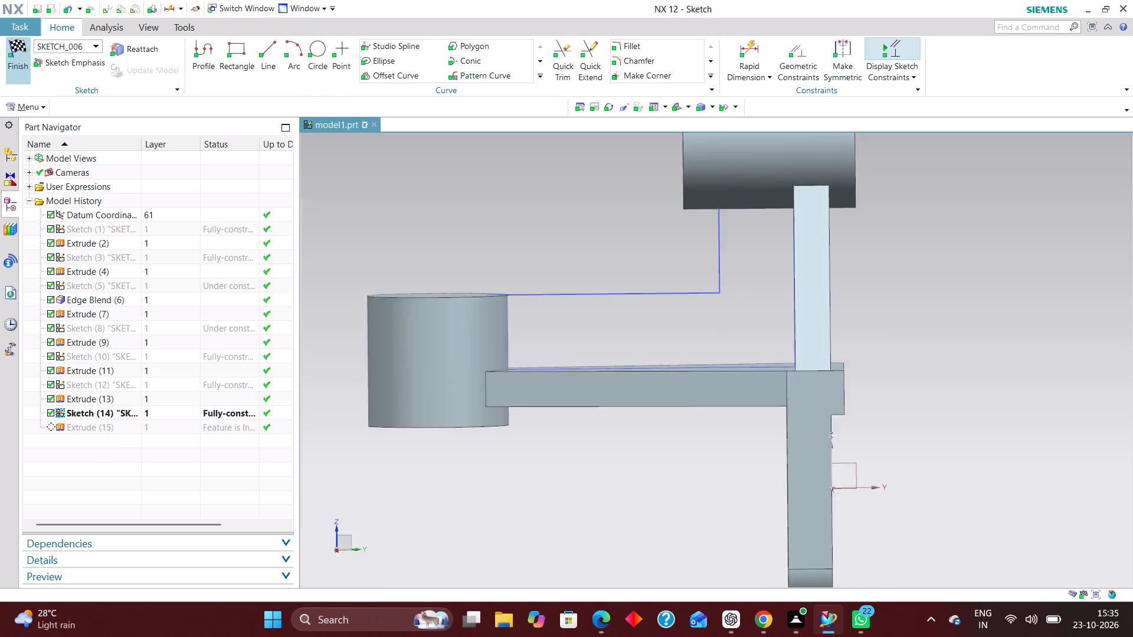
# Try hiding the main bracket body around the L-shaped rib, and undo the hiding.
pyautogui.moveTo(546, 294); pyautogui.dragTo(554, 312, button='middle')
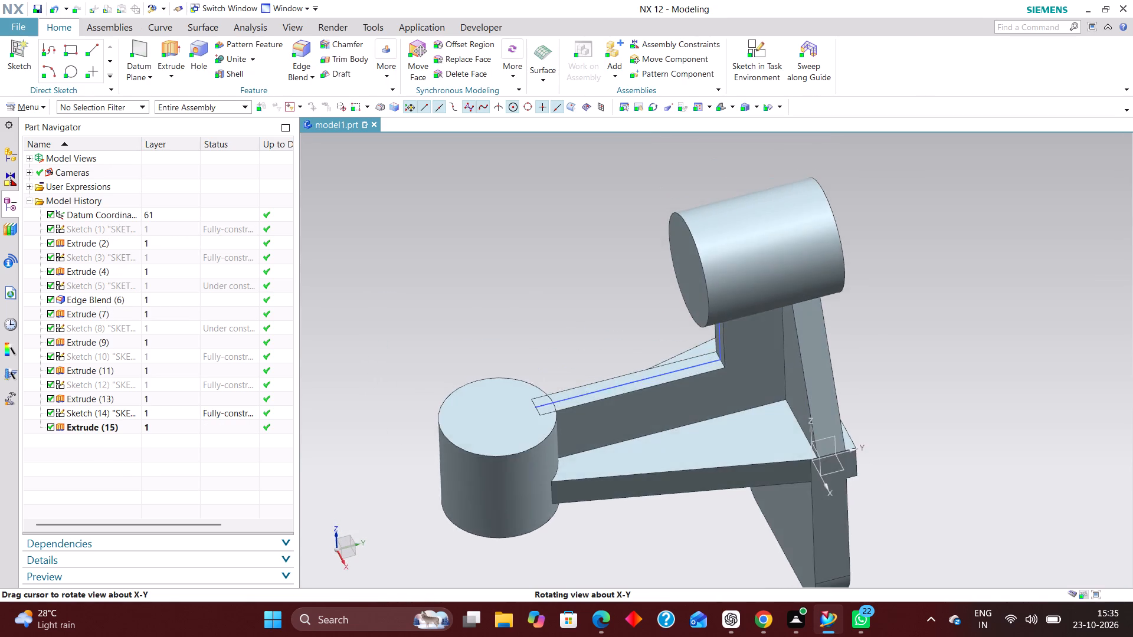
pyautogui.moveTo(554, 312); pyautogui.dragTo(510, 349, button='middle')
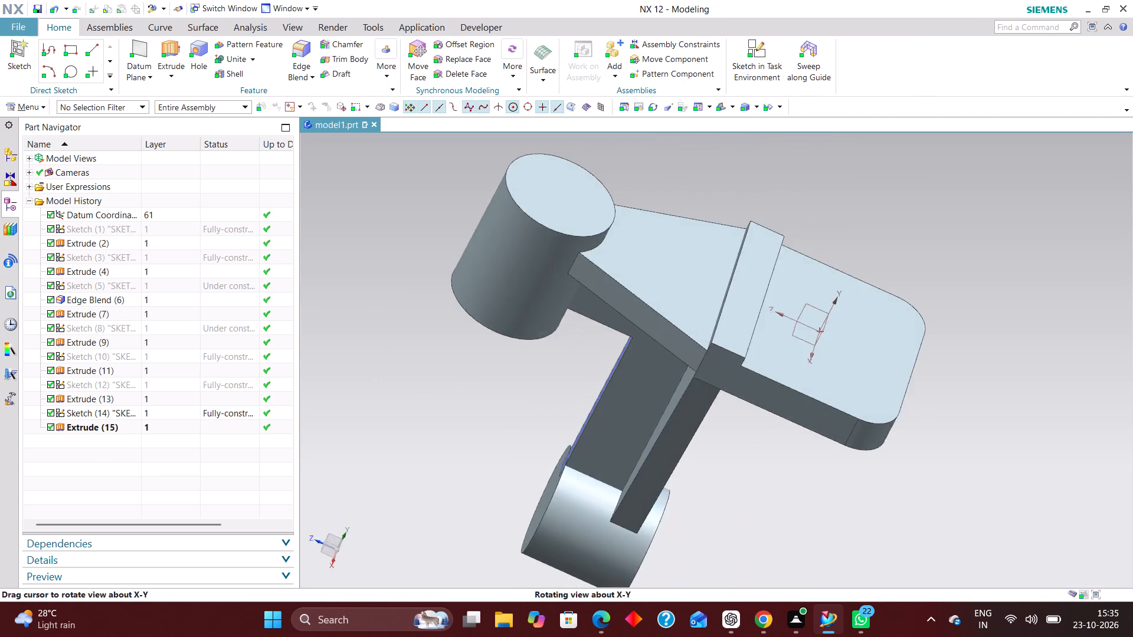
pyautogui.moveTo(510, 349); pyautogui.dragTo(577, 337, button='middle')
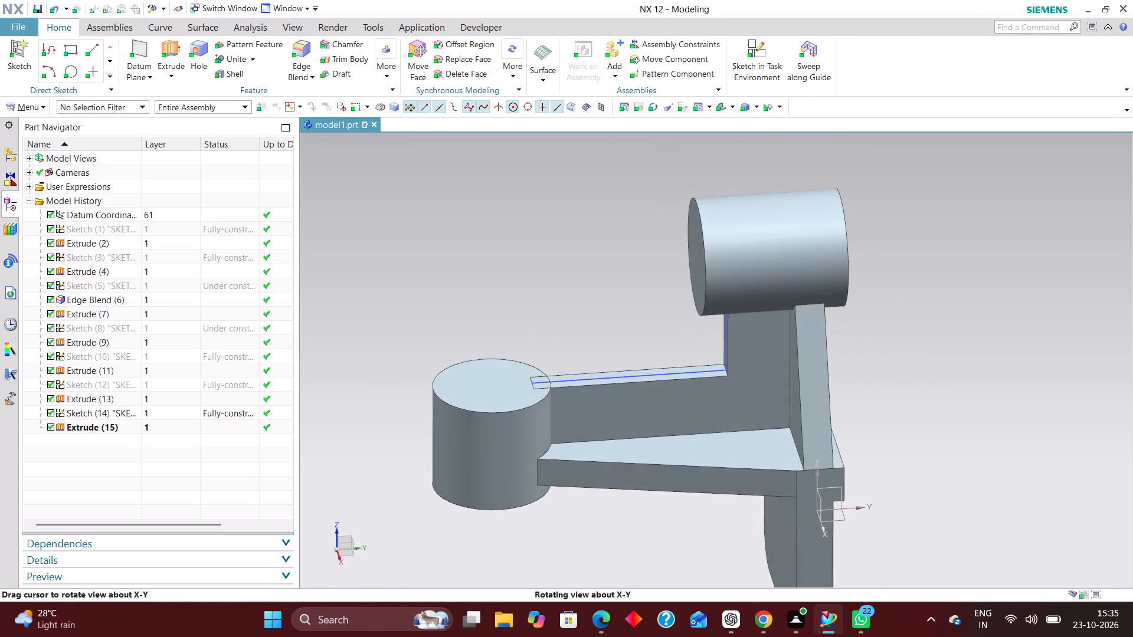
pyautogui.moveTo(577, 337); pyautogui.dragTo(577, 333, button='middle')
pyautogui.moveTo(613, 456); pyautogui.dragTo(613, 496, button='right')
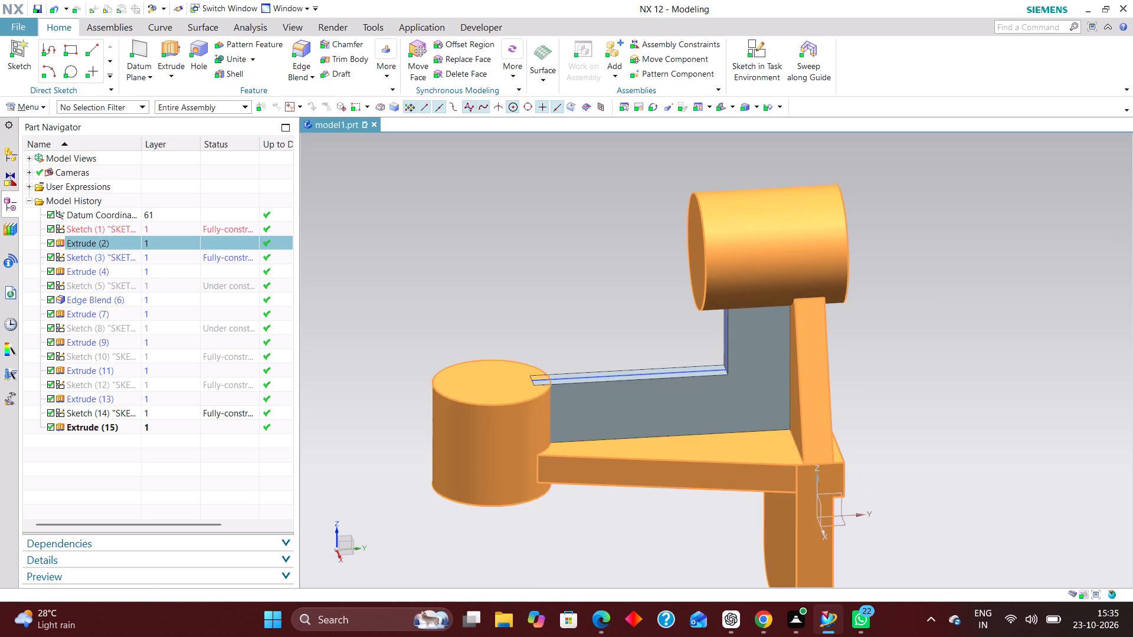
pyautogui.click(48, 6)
# Unite the L-shaped rib, as the tool body, with the main bracket body as the target.
pyautogui.click(230, 58)
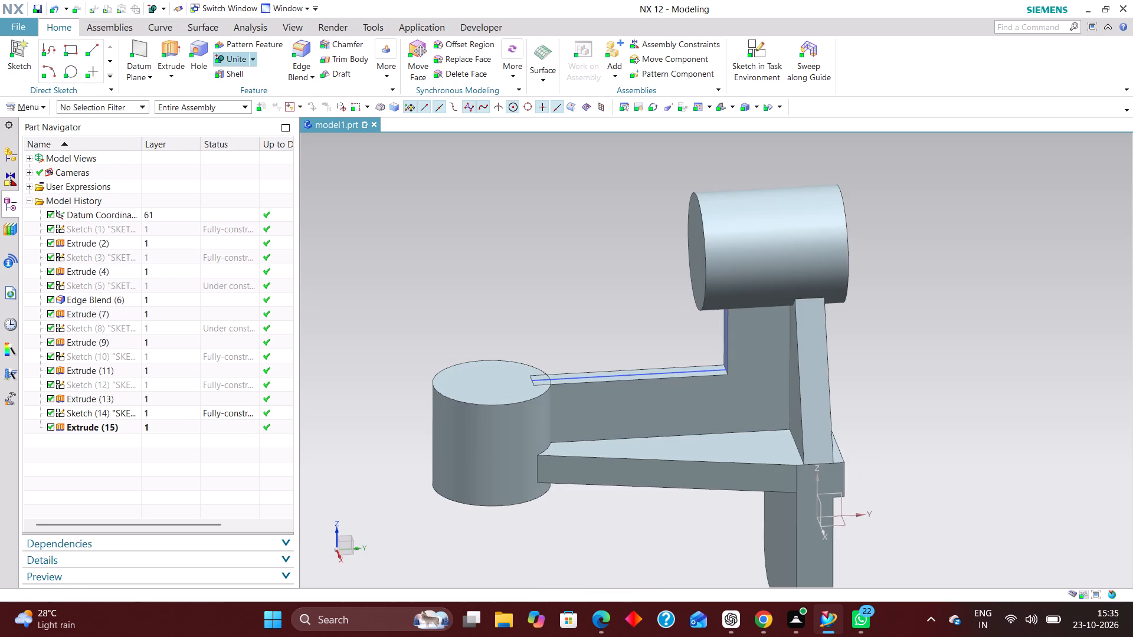
pyautogui.click(502, 457)
pyautogui.click(624, 423)
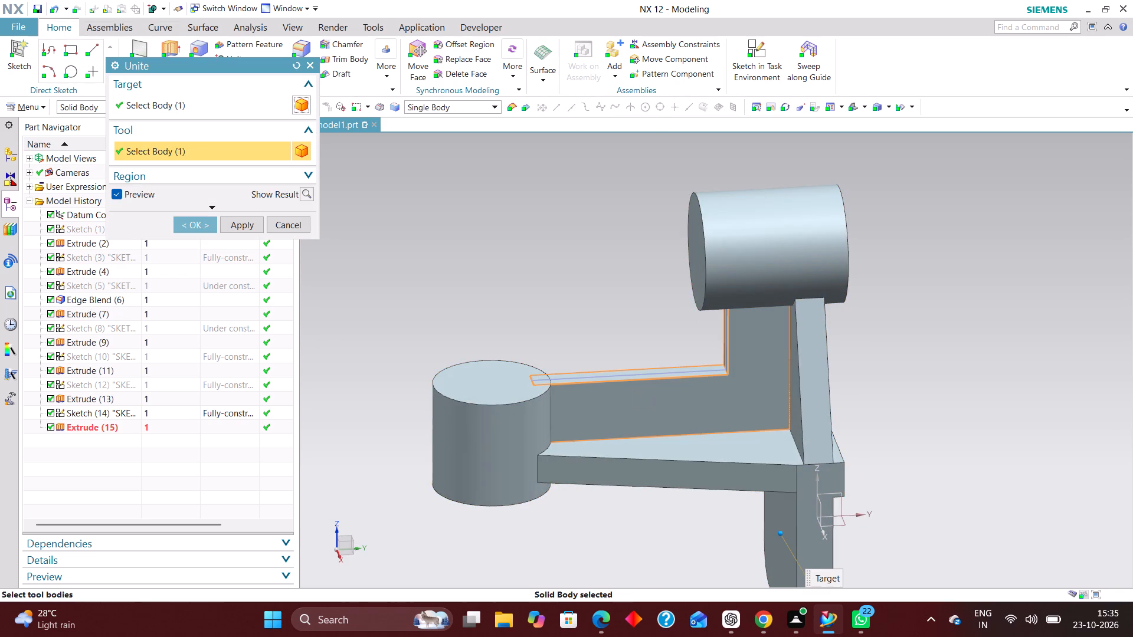
pyautogui.click(186, 226)
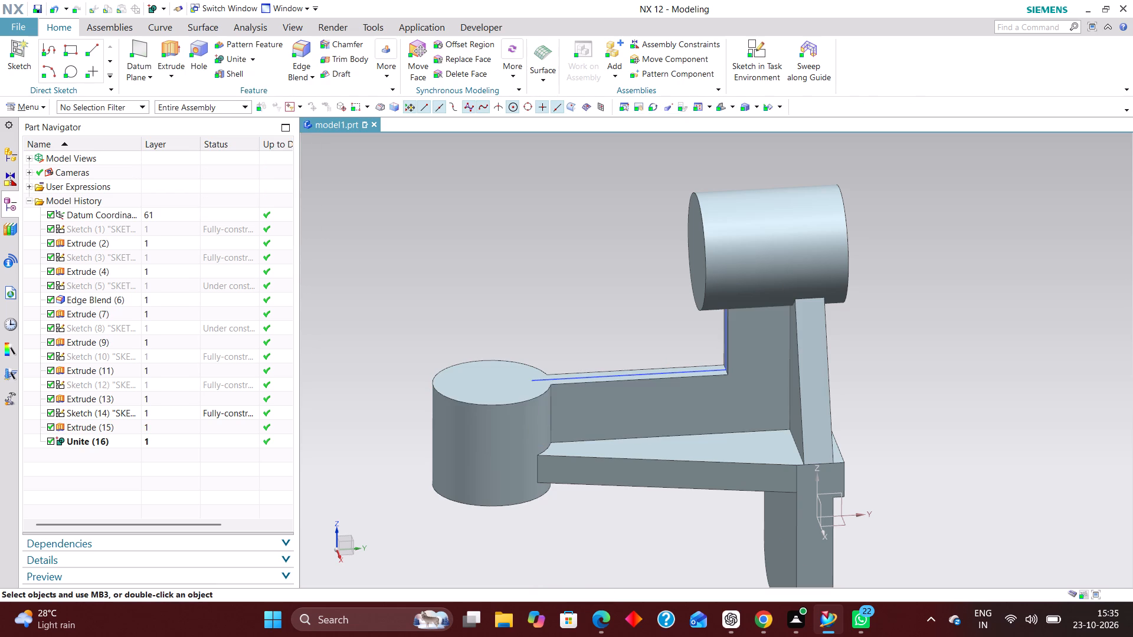
# Hide the rib's stepped profile sketch.
pyautogui.scroll(4, 555, 414)
pyautogui.moveTo(529, 327); pyautogui.dragTo(532, 421, button='right')
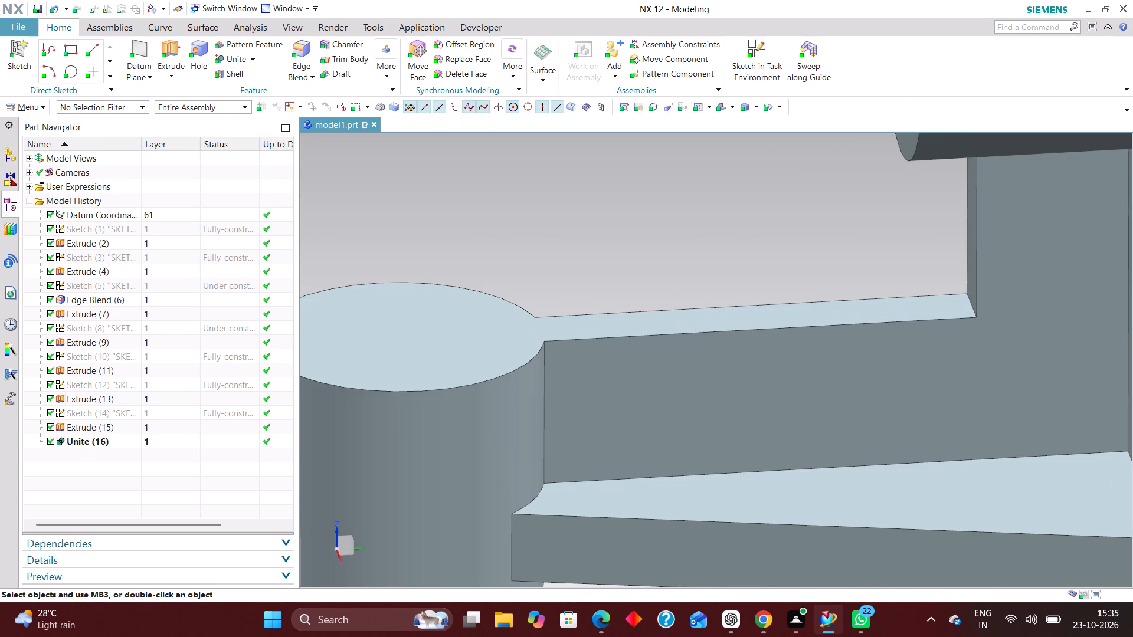
# Examine the united bracket from several sides, checking where the rib, arm, upright web and cylinders meet.
pyautogui.scroll(-5, 568, 337)
pyautogui.moveTo(615, 254); pyautogui.dragTo(661, 242, button='middle')
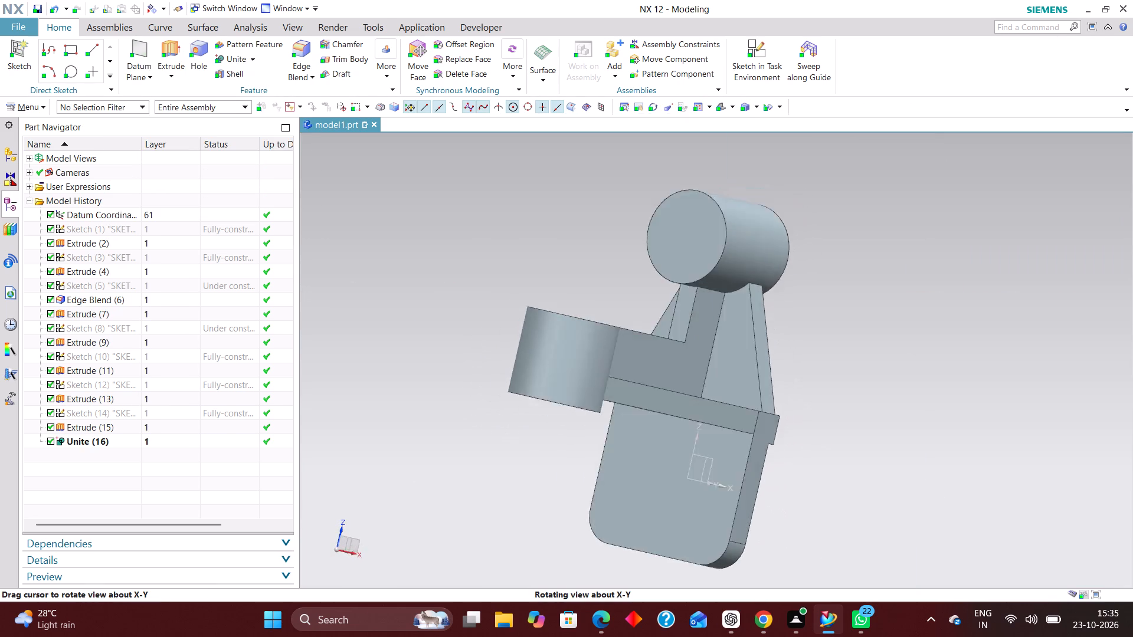
pyautogui.moveTo(661, 242); pyautogui.dragTo(692, 259, button='middle')
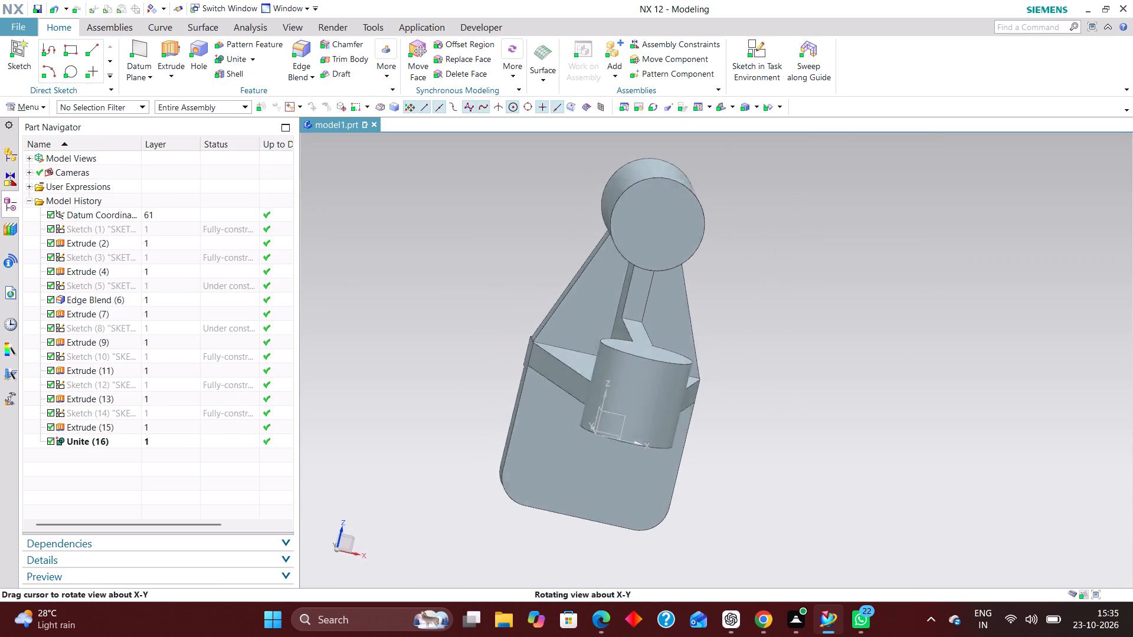
pyautogui.moveTo(692, 259); pyautogui.dragTo(653, 265, button='middle')
pyautogui.moveTo(642, 265); pyautogui.dragTo(636, 266, button='middle')
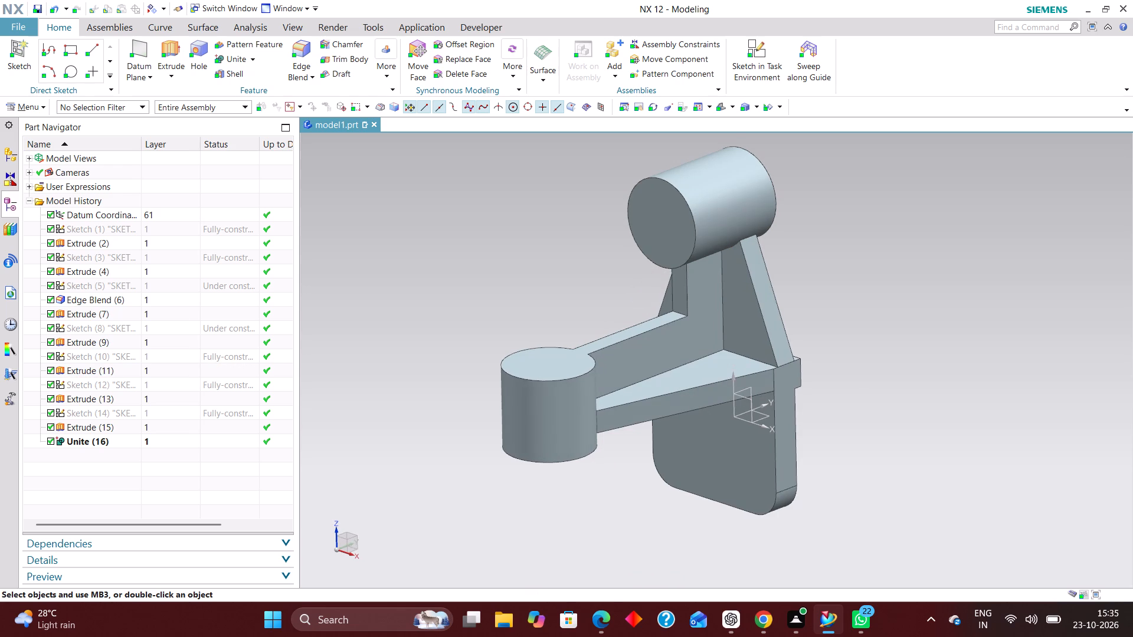
pyautogui.moveTo(629, 472); pyautogui.dragTo(606, 481, button='middle')
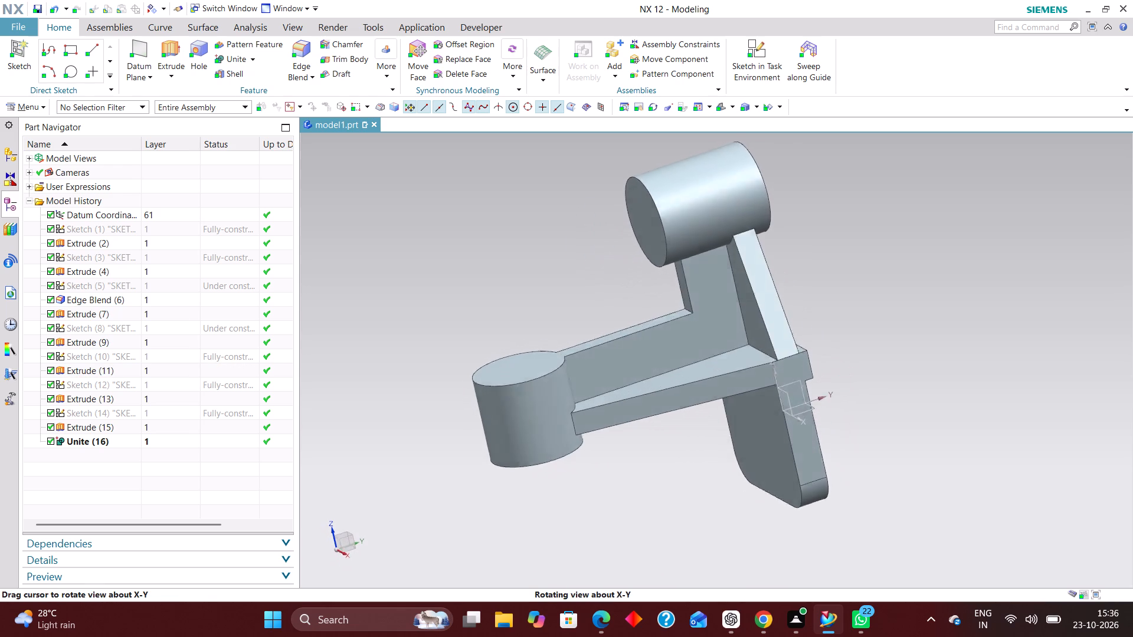
pyautogui.moveTo(606, 481); pyautogui.dragTo(604, 505, button='middle')
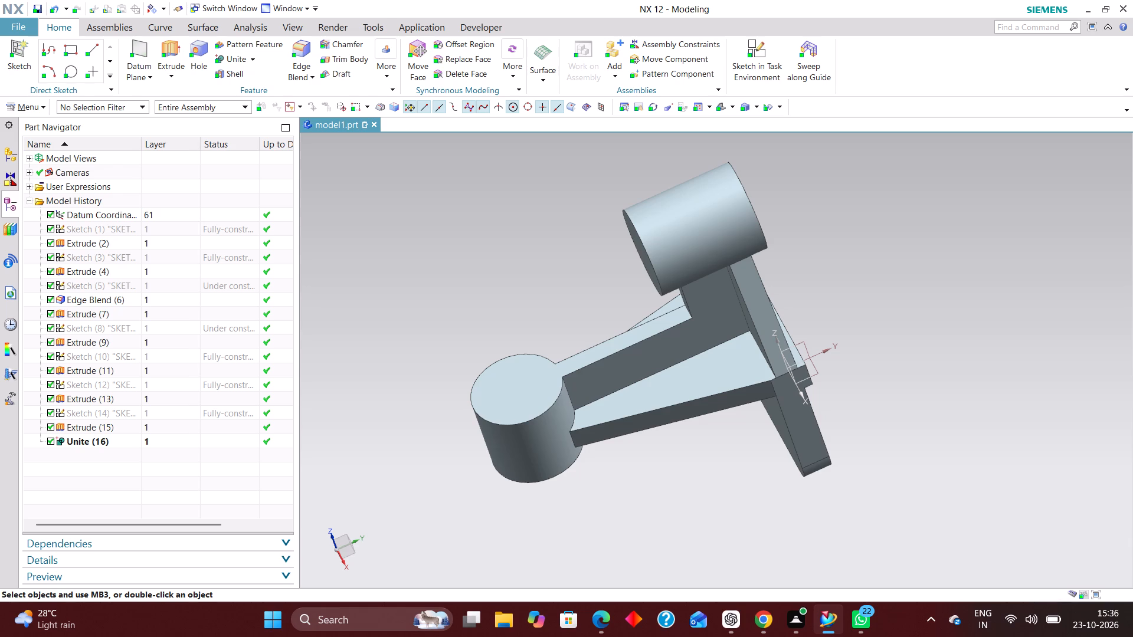
pyautogui.scroll(-2, 539, 330)
pyautogui.moveTo(538, 475); pyautogui.dragTo(572, 452, button='middle')
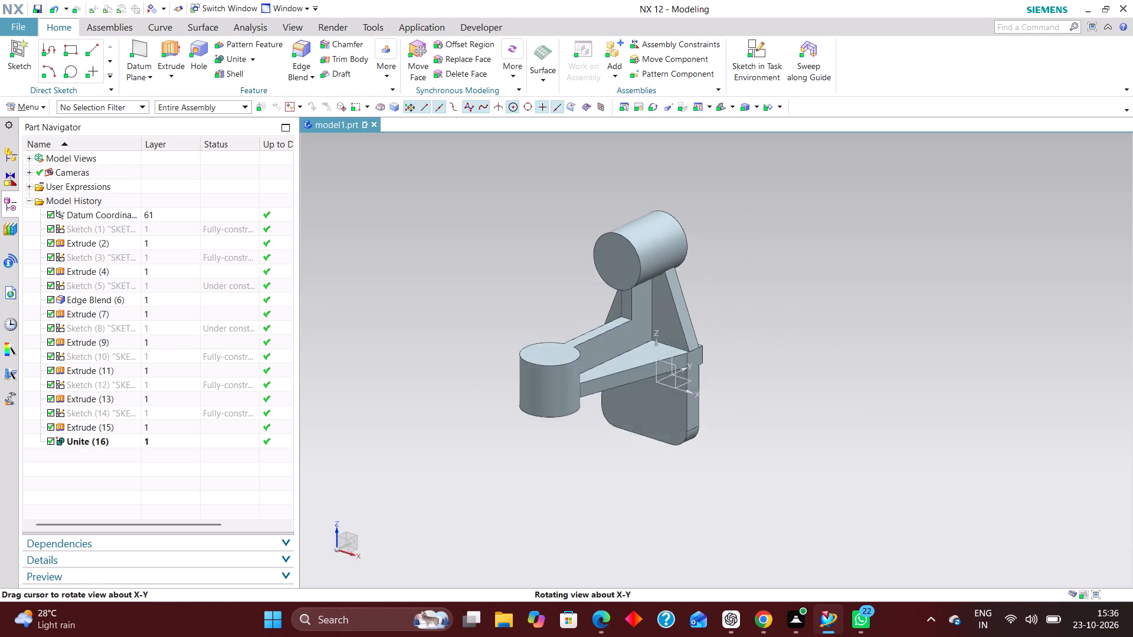
pyautogui.moveTo(572, 452); pyautogui.dragTo(564, 461, button='middle')
pyautogui.scroll(4, 632, 480)
pyautogui.scroll(-2, 715, 477)
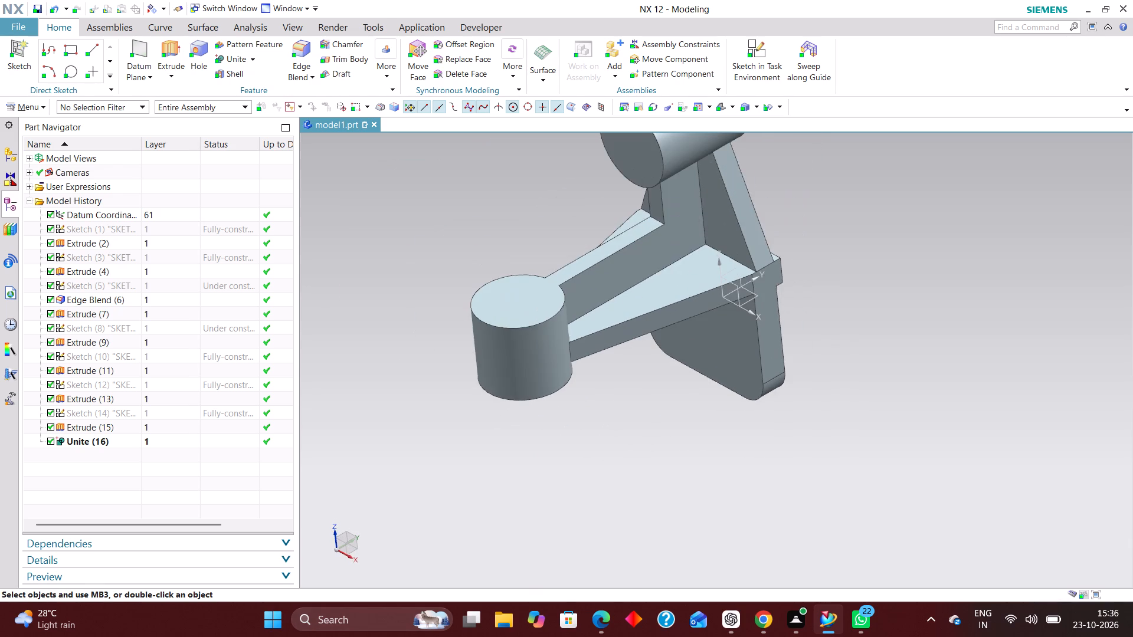
pyautogui.moveTo(734, 472); pyautogui.dragTo(702, 472, button='middle')
pyautogui.moveTo(697, 477); pyautogui.dragTo(731, 483, button='middle')
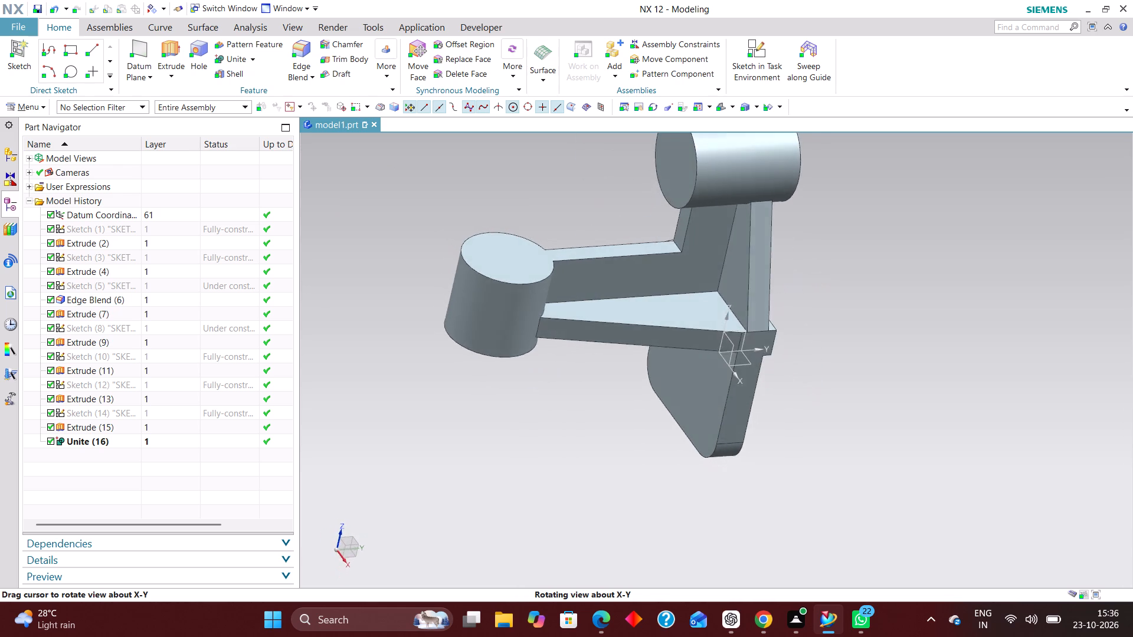
pyautogui.moveTo(731, 483); pyautogui.dragTo(748, 500, button='middle')
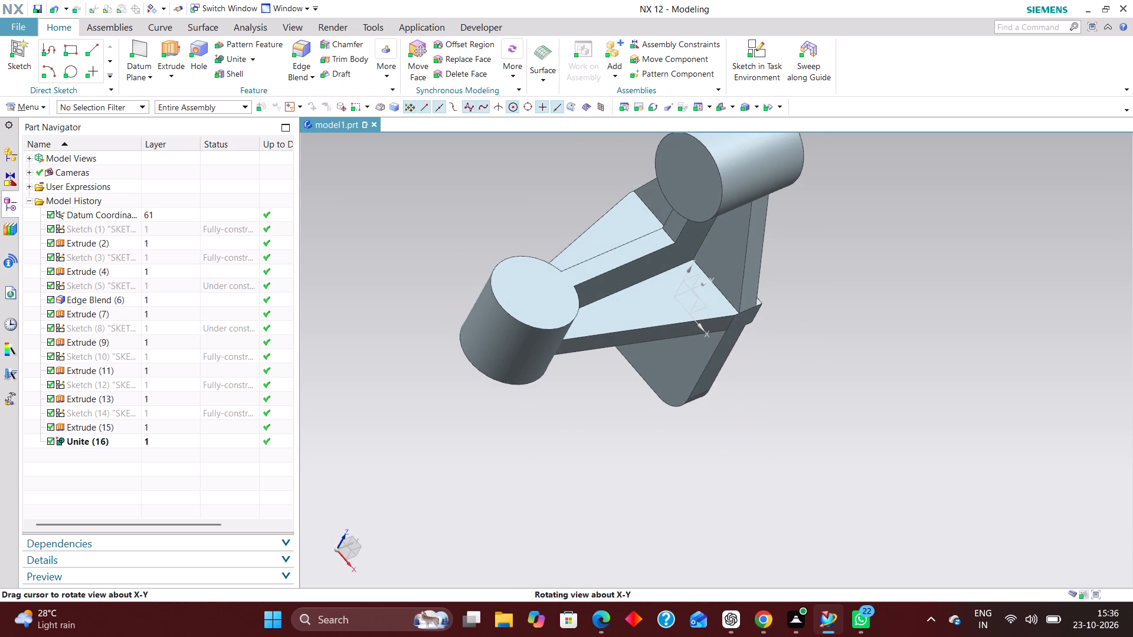
pyautogui.scroll(3, 699, 266)
pyautogui.moveTo(719, 549); pyautogui.dragTo(723, 527, button='middle')
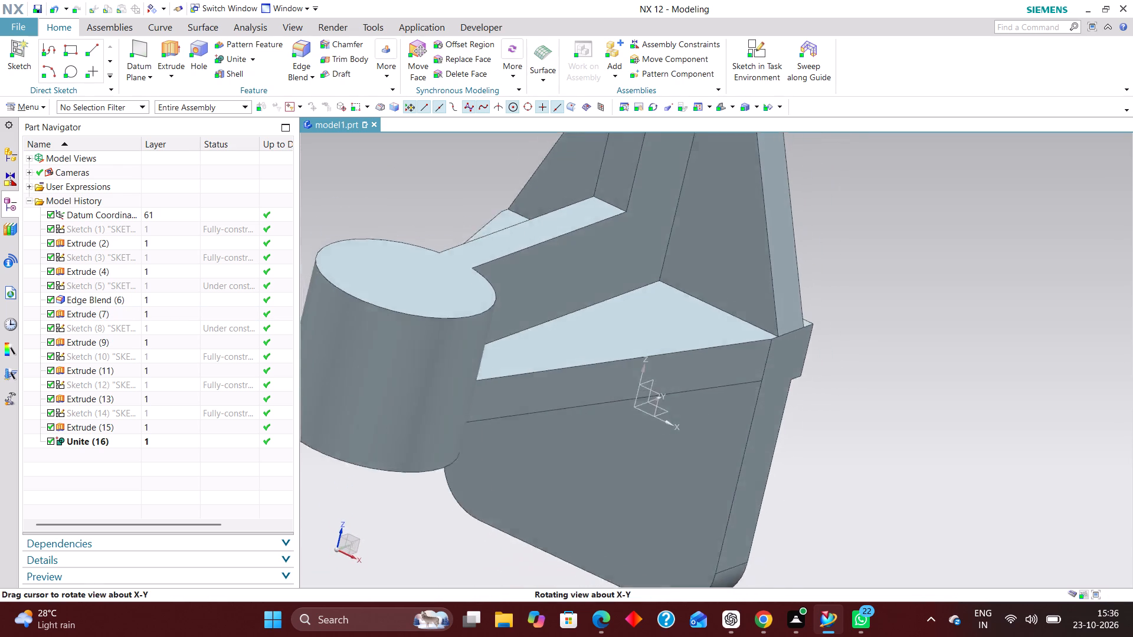
pyautogui.moveTo(723, 527); pyautogui.dragTo(715, 528, button='middle')
pyautogui.scroll(-3, 581, 407)
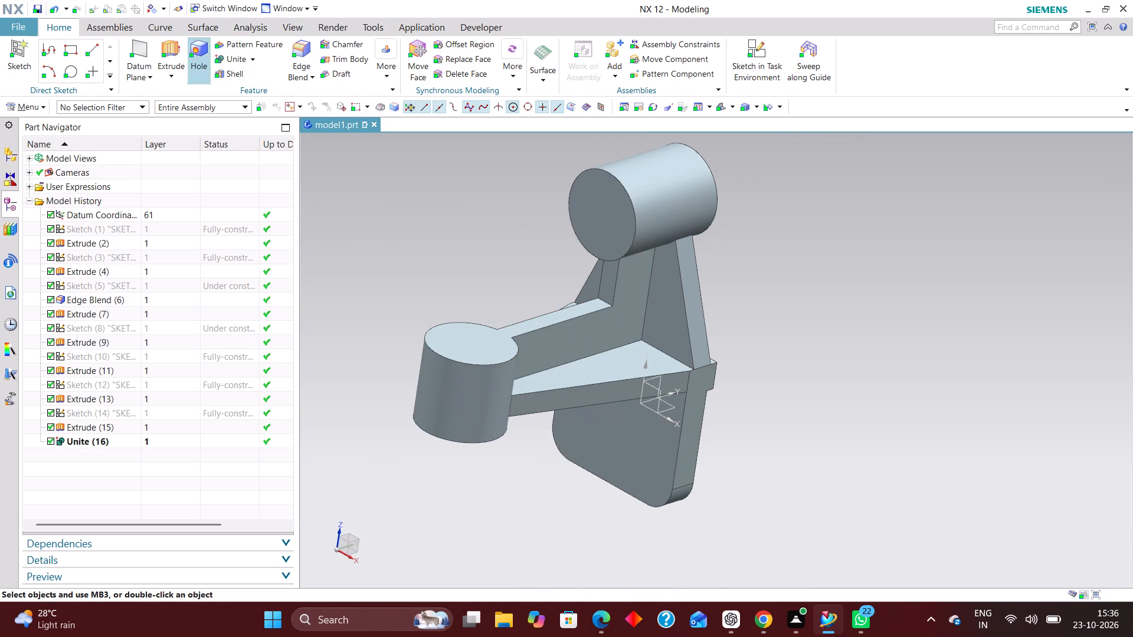
# Apply a 3 mm edge blend where the upright web meets the arm on one side of the rib and along the web's rear base edge.
pyautogui.click(304, 54)
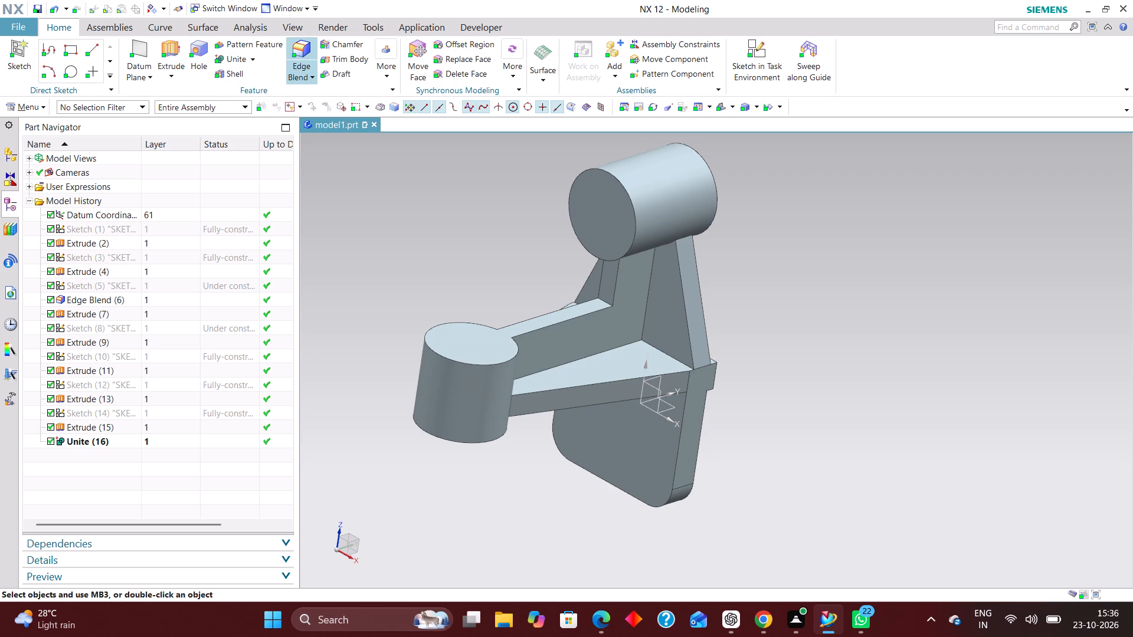
pyautogui.scroll(9, 640, 343)
pyautogui.click(675, 360)
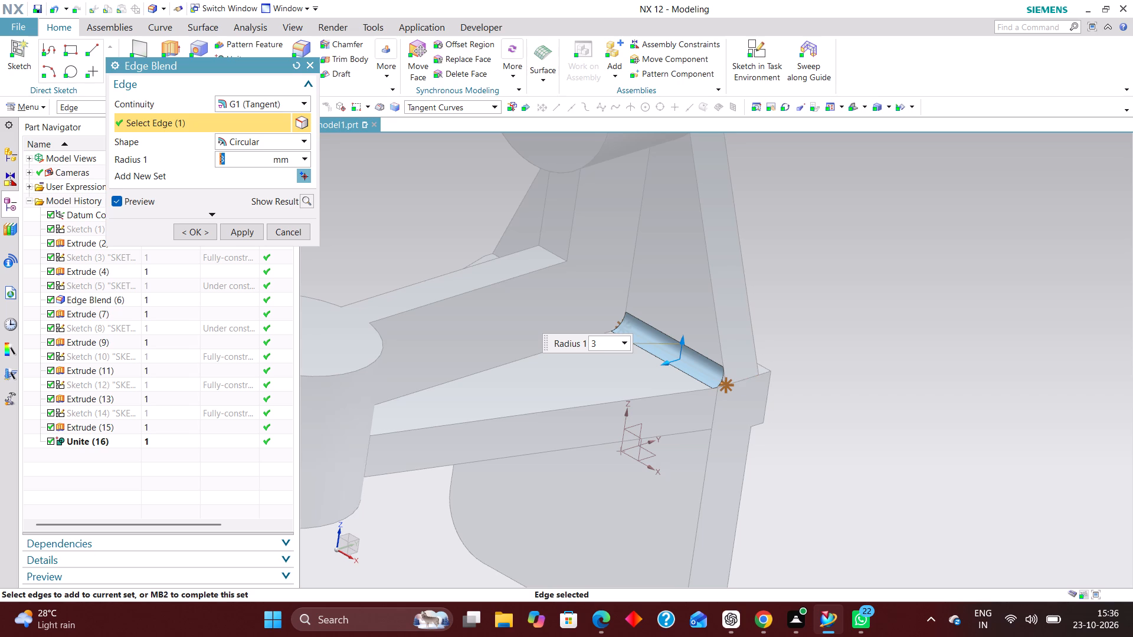
pyautogui.moveTo(835, 403); pyautogui.dragTo(774, 448, button='middle')
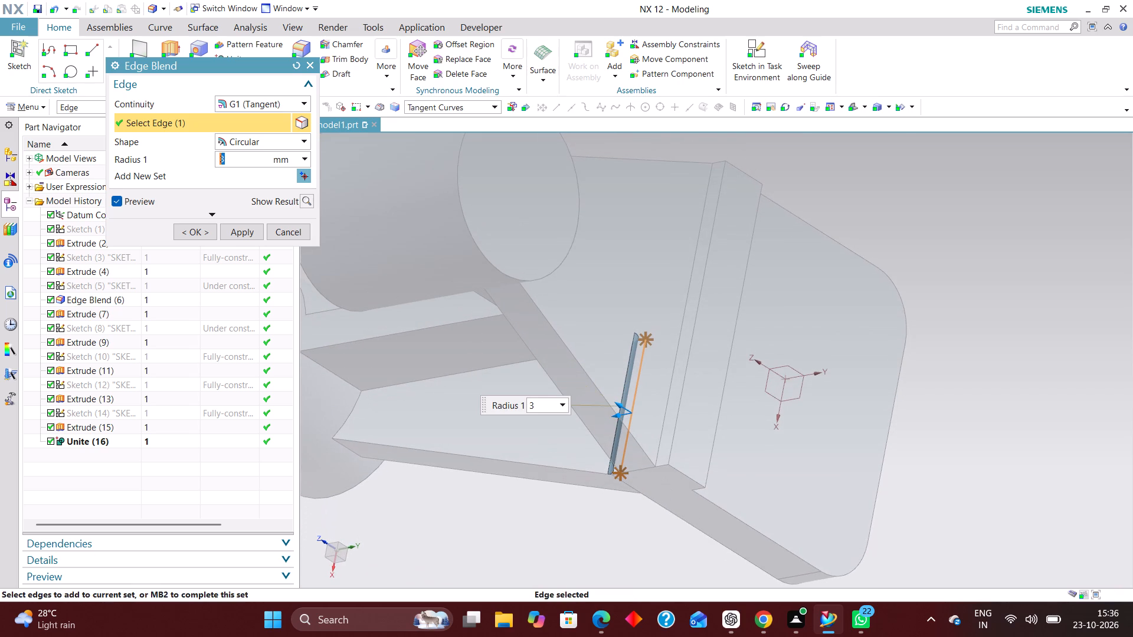
pyautogui.click(667, 392)
pyautogui.click(189, 232)
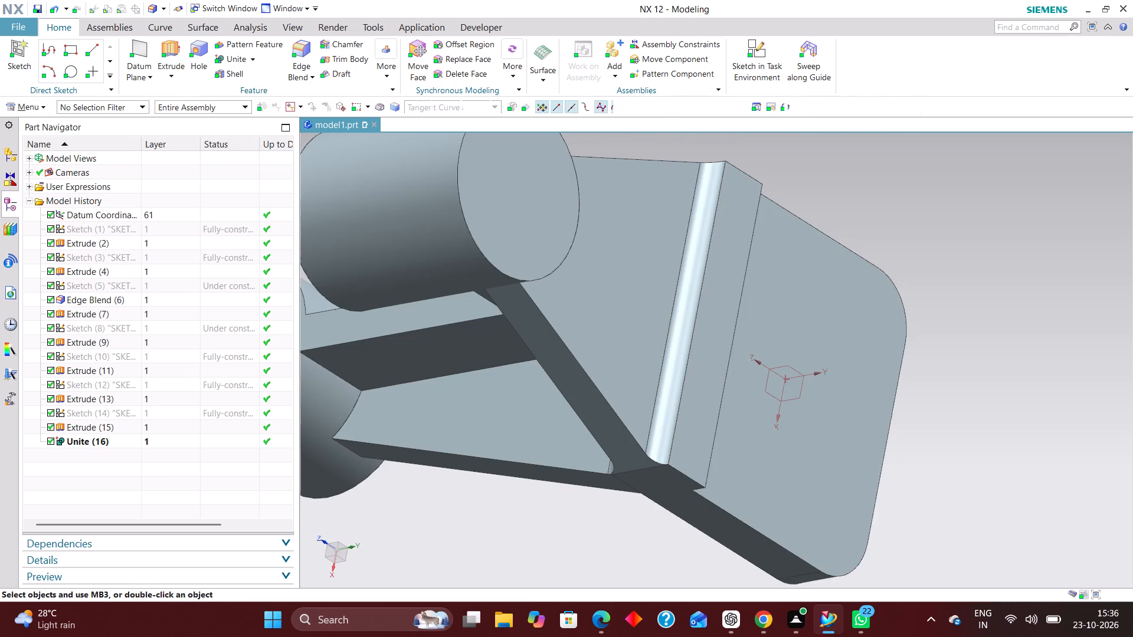
# Edit the 3 mm edge blend to add the matching web-to-arm edge on the other side of the rib.
pyautogui.moveTo(917, 514); pyautogui.dragTo(994, 501, button='middle')
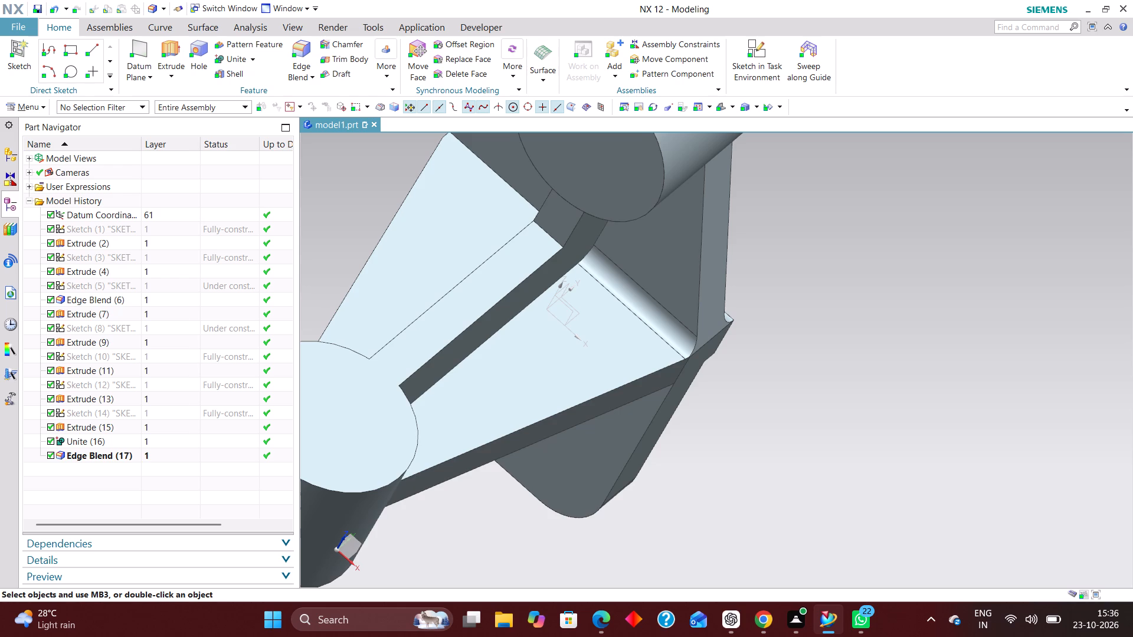
pyautogui.doubleClick(670, 331)
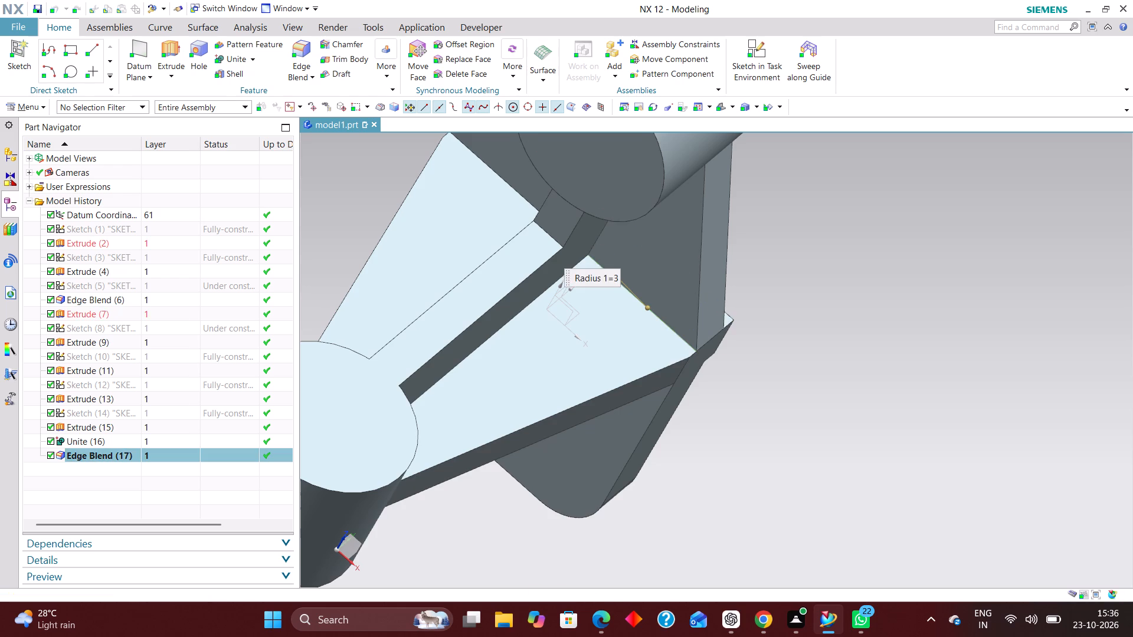
pyautogui.click(520, 195)
pyautogui.click(245, 233)
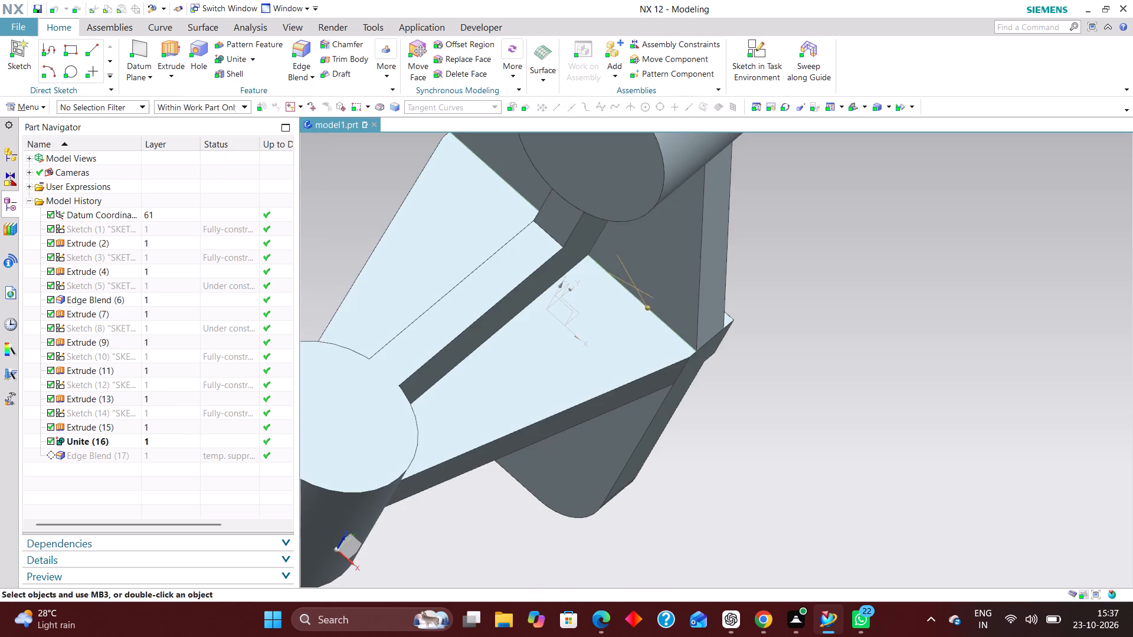
# Apply a 5 mm edge blend to the inner corner edge of the L-shaped rib.
pyautogui.moveTo(821, 438); pyautogui.dragTo(805, 407, button='middle')
pyautogui.scroll(1, 821, 438)
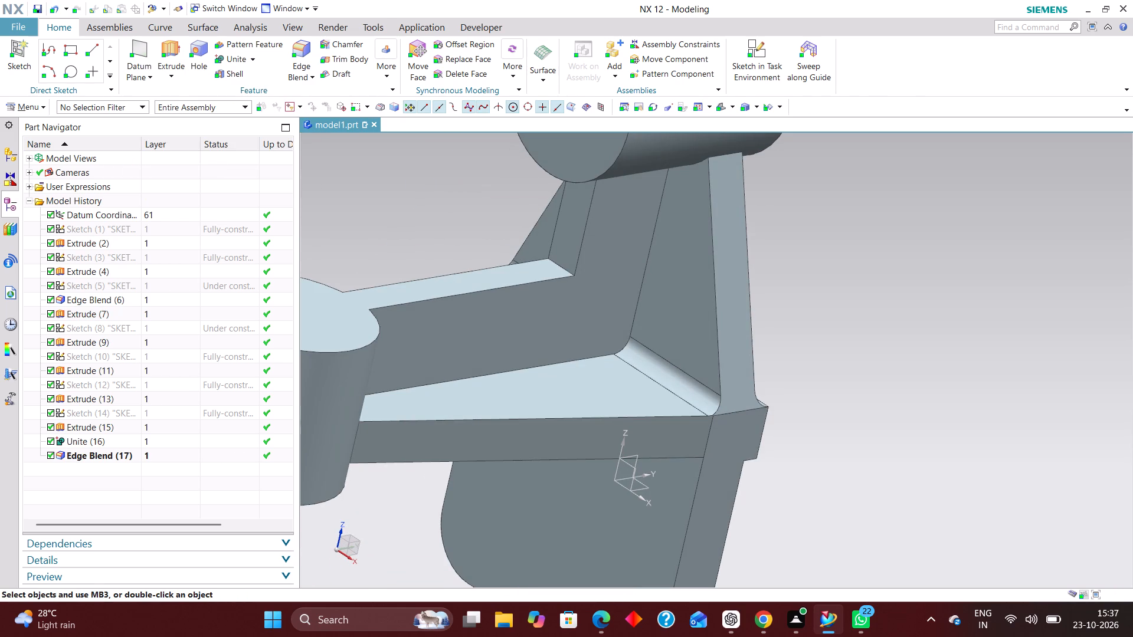
pyautogui.click(297, 48)
pyautogui.click(563, 267)
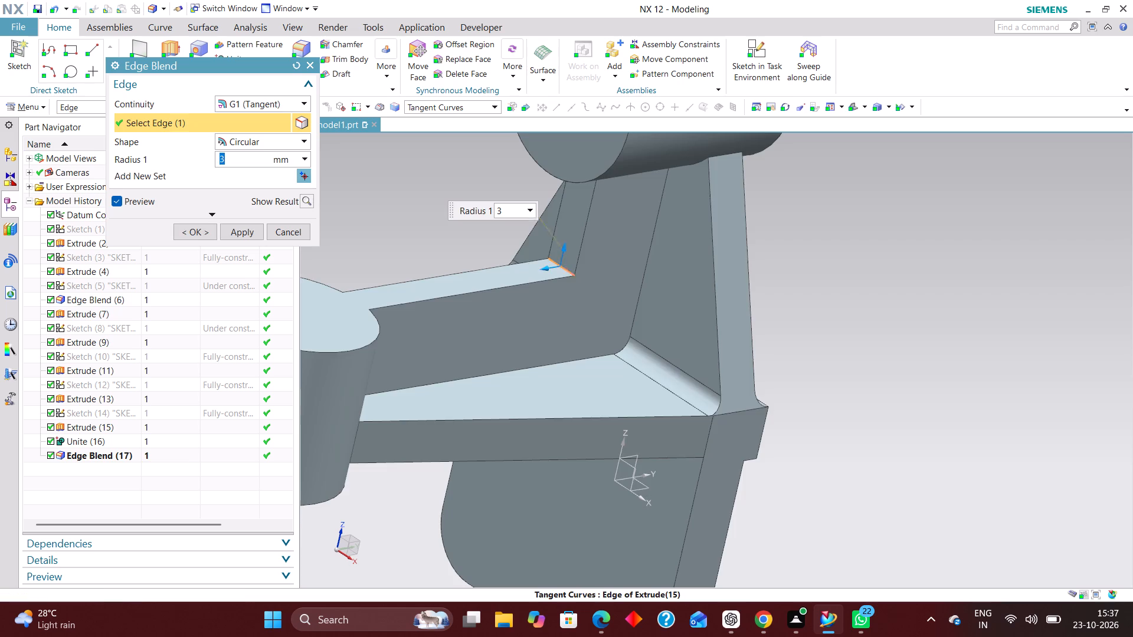
pyautogui.press('5')
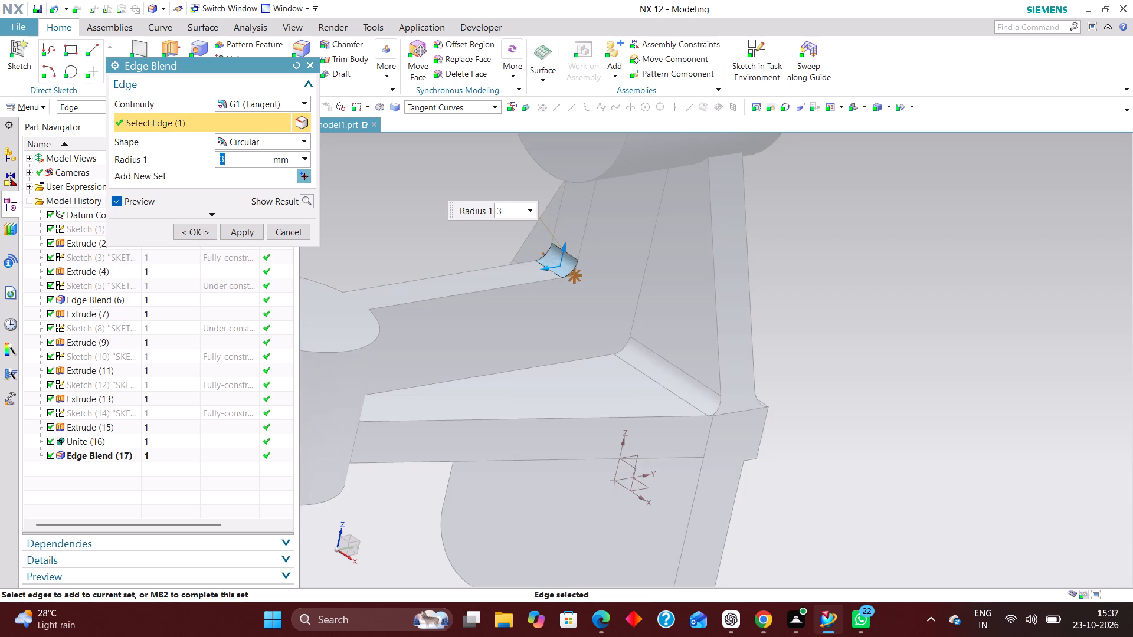
pyautogui.press('Return')
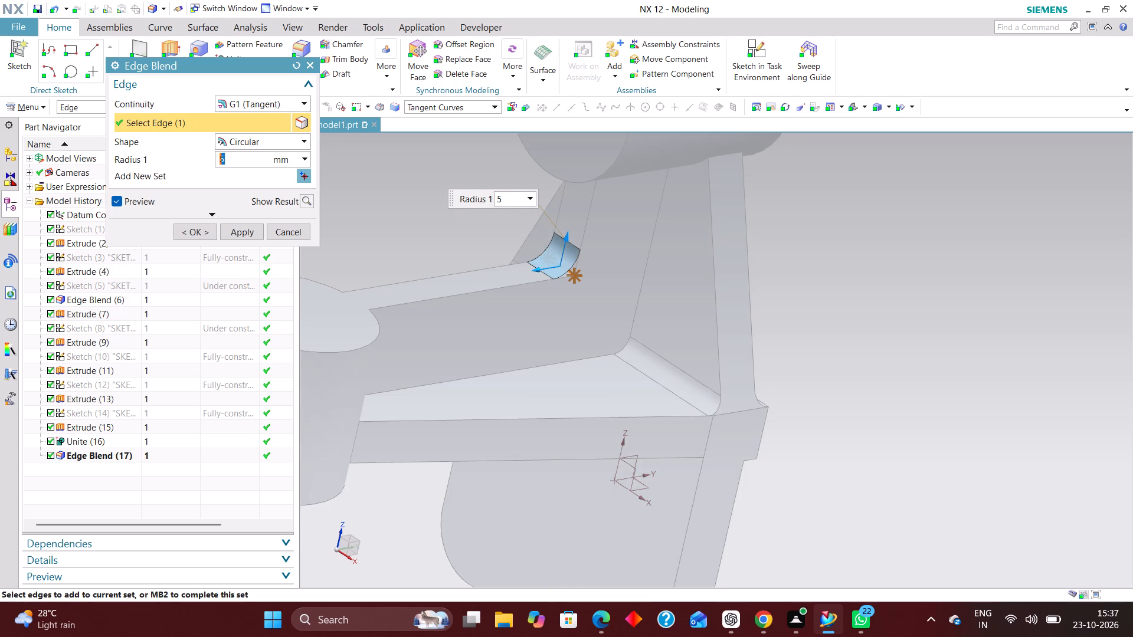
pyautogui.click(192, 231)
# Examine the blended rib corner and the upper cylinder from several sides.
pyautogui.moveTo(590, 228); pyautogui.dragTo(587, 206, button='middle')
pyautogui.scroll(1, 592, 198)
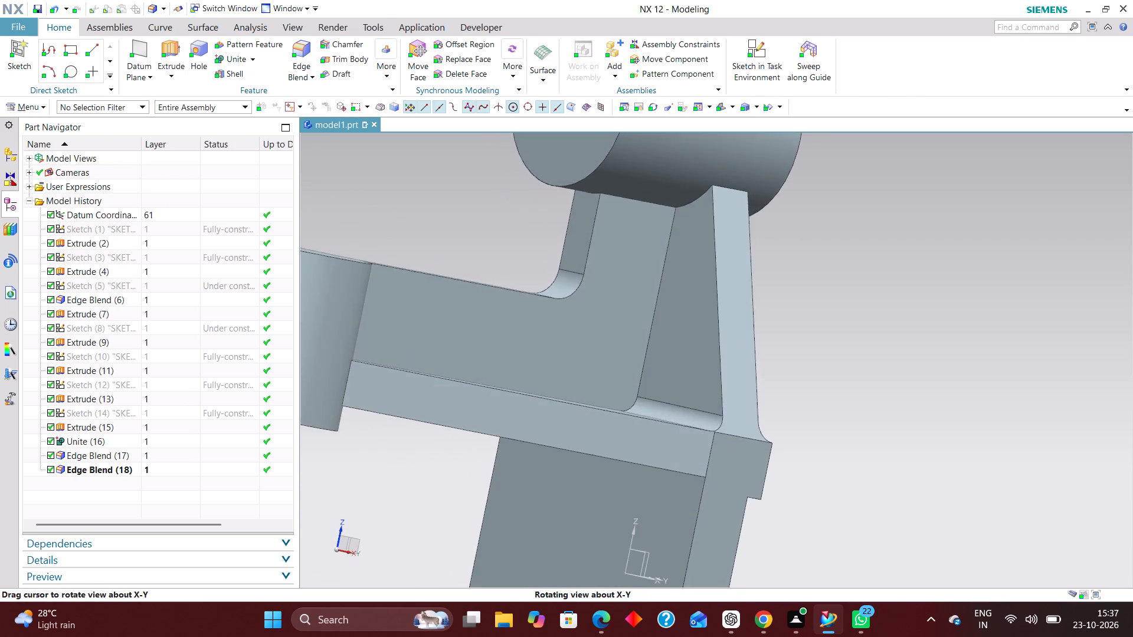
pyautogui.moveTo(587, 206); pyautogui.dragTo(584, 228, button='middle')
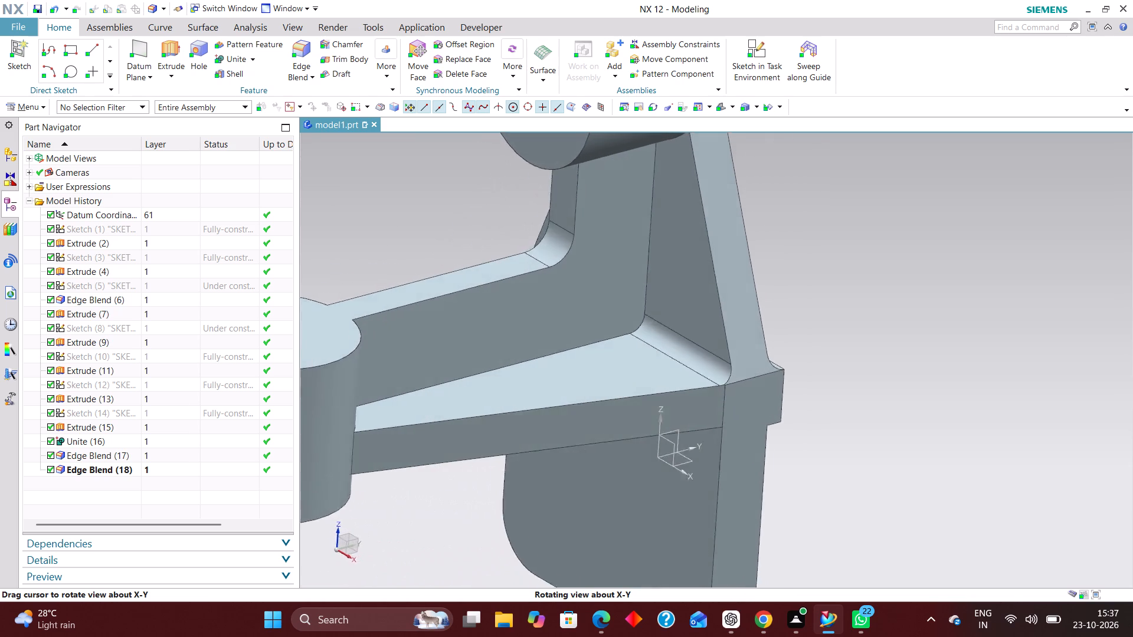
pyautogui.moveTo(584, 228); pyautogui.dragTo(560, 232, button='middle')
pyautogui.scroll(-2, 614, 394)
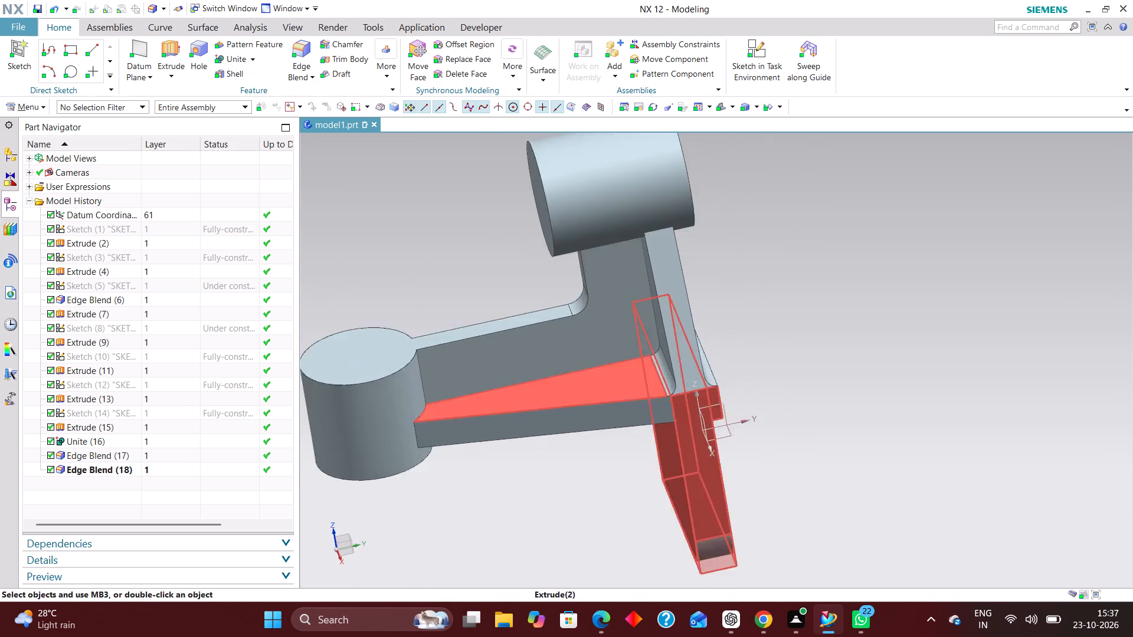
pyautogui.scroll(-2, 615, 397)
pyautogui.moveTo(611, 251); pyautogui.dragTo(613, 245, button='middle')
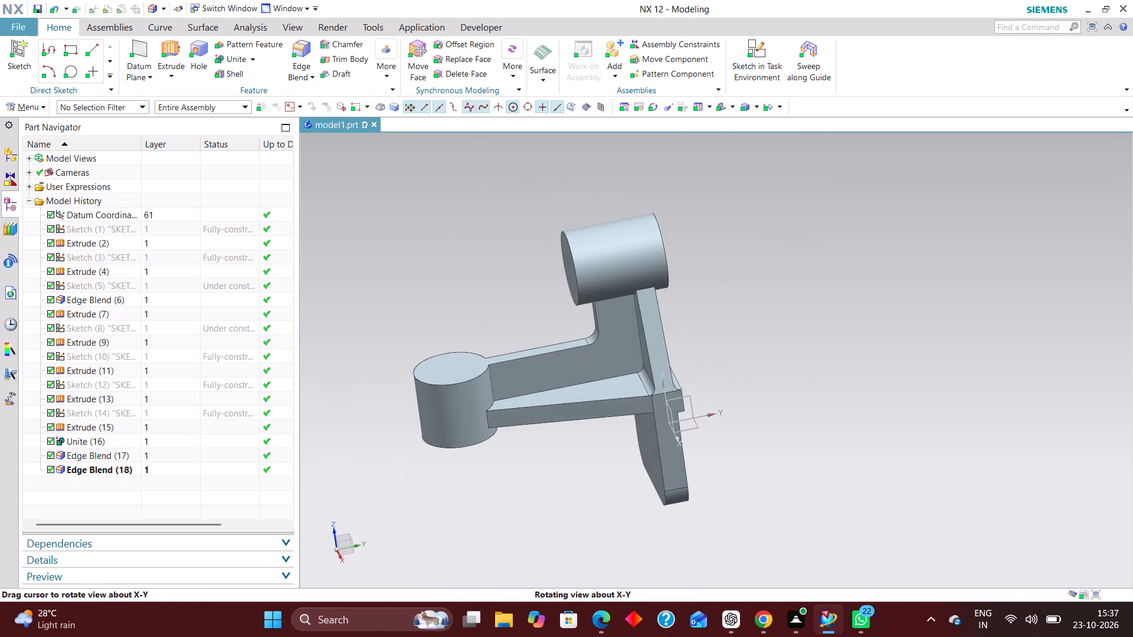
pyautogui.moveTo(613, 245); pyautogui.dragTo(603, 237, button='middle')
pyautogui.scroll(6, 574, 313)
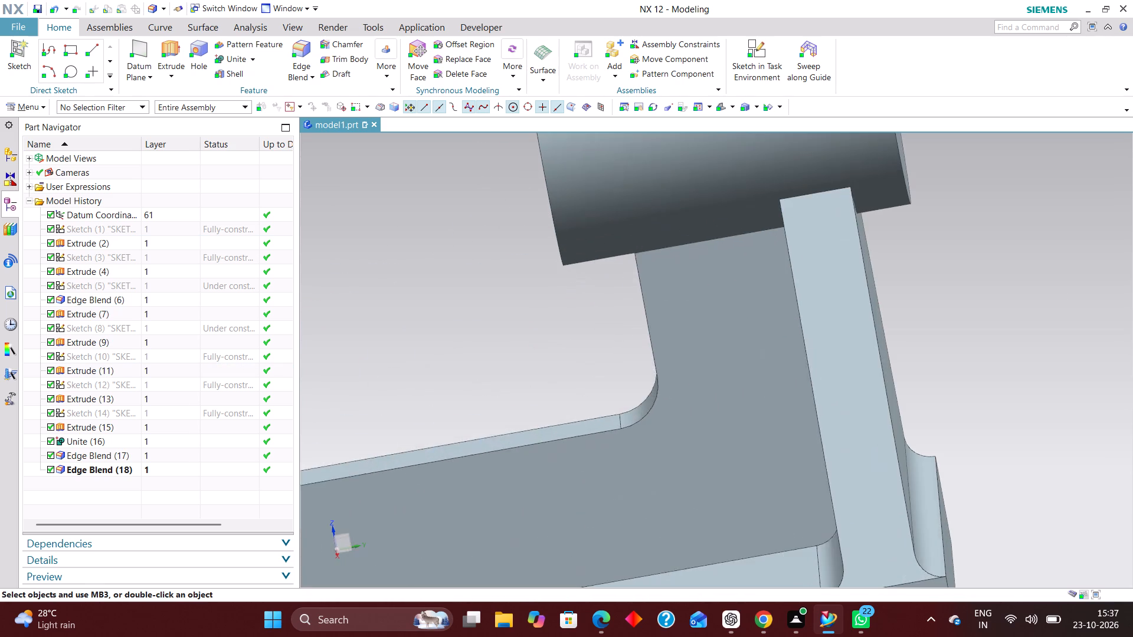
# Open the L-shaped rib's profile sketch to review its dimensions, and finish the sketch.
pyautogui.click(176, 411)
pyautogui.rightClick(176, 411)
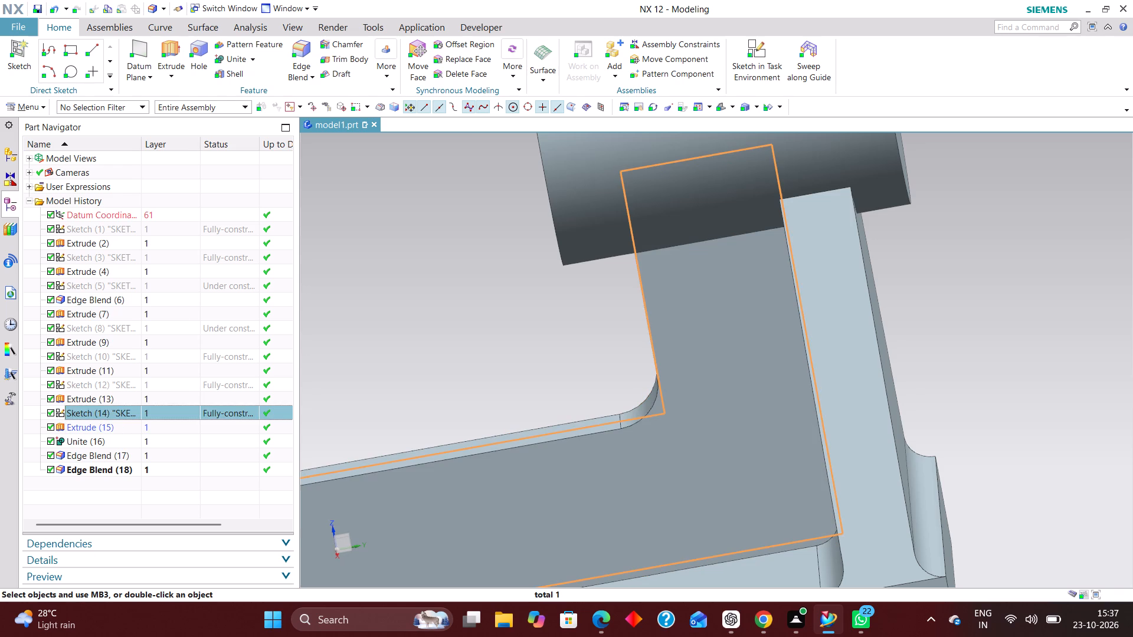
pyautogui.click(238, 99)
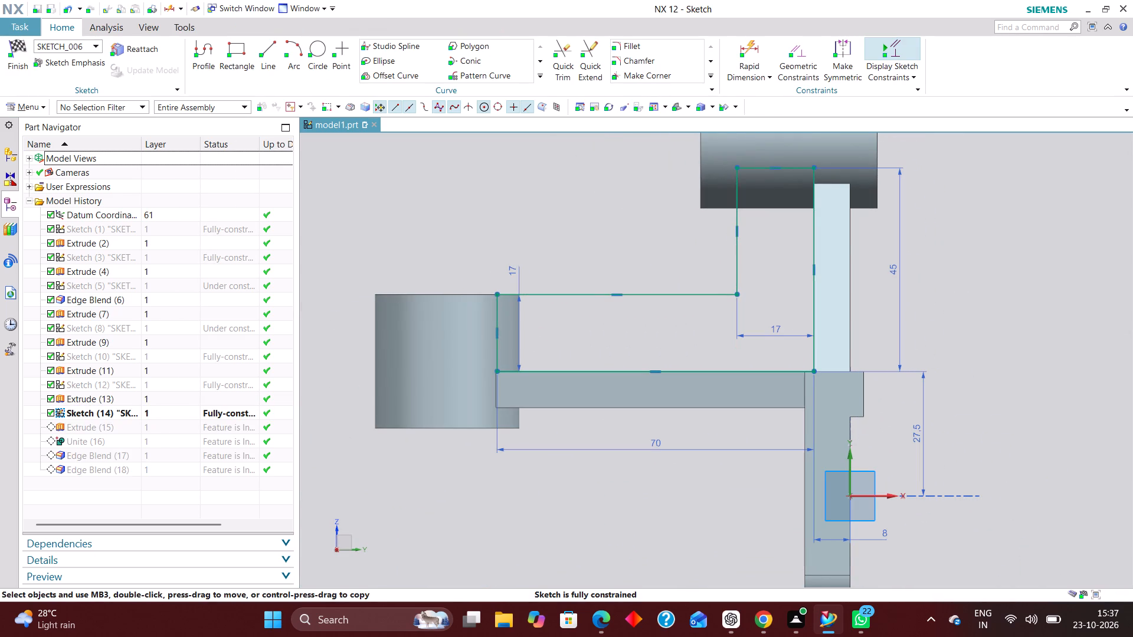
pyautogui.click(9, 45)
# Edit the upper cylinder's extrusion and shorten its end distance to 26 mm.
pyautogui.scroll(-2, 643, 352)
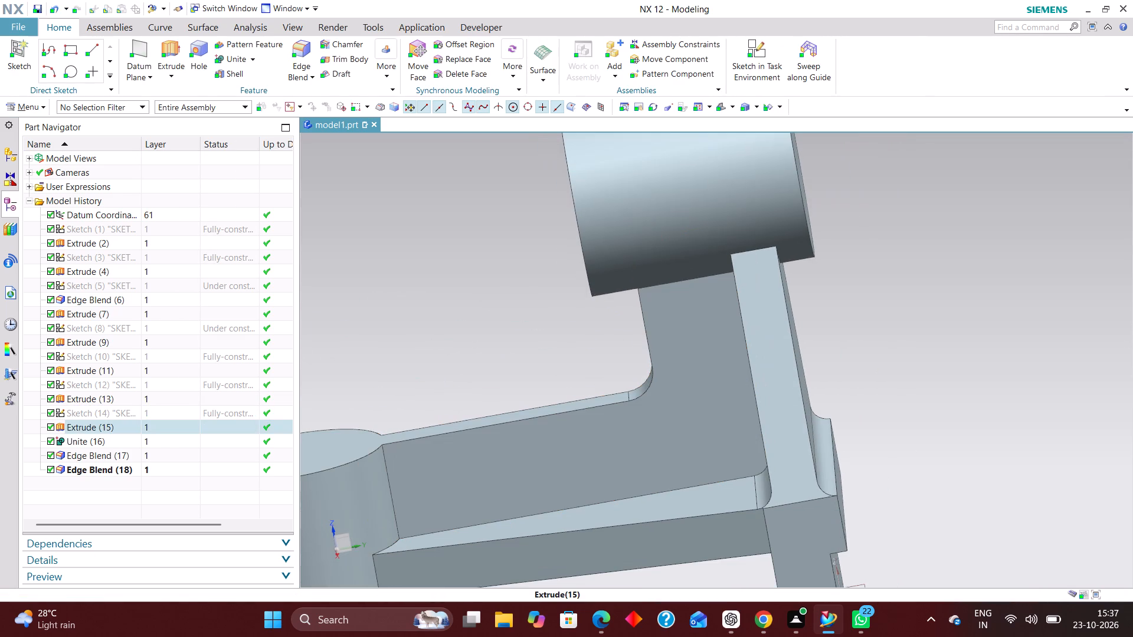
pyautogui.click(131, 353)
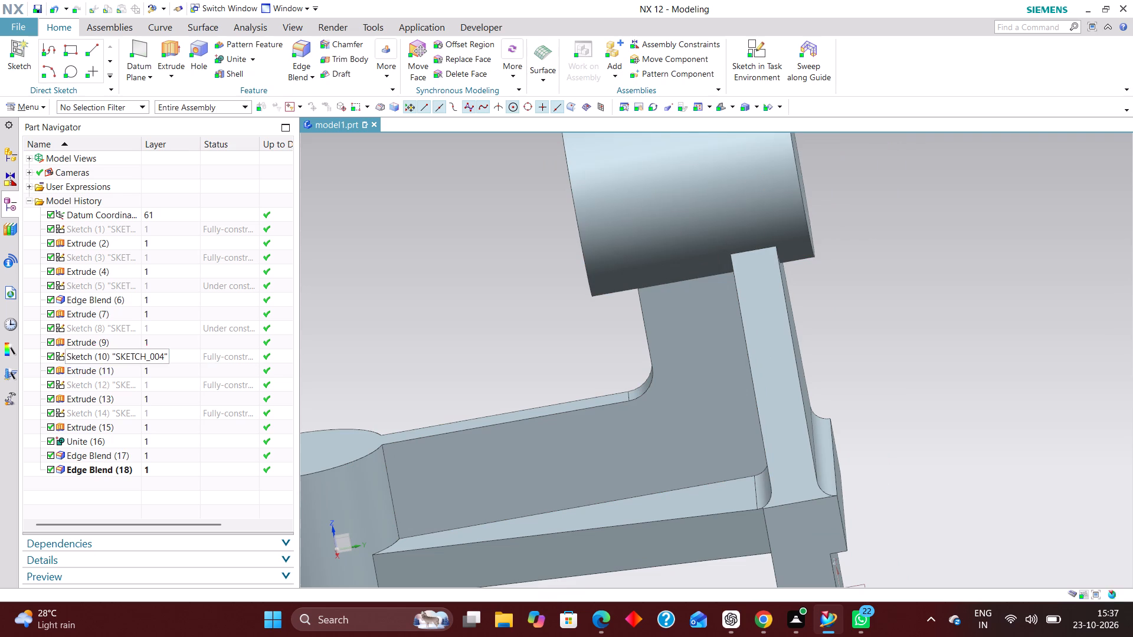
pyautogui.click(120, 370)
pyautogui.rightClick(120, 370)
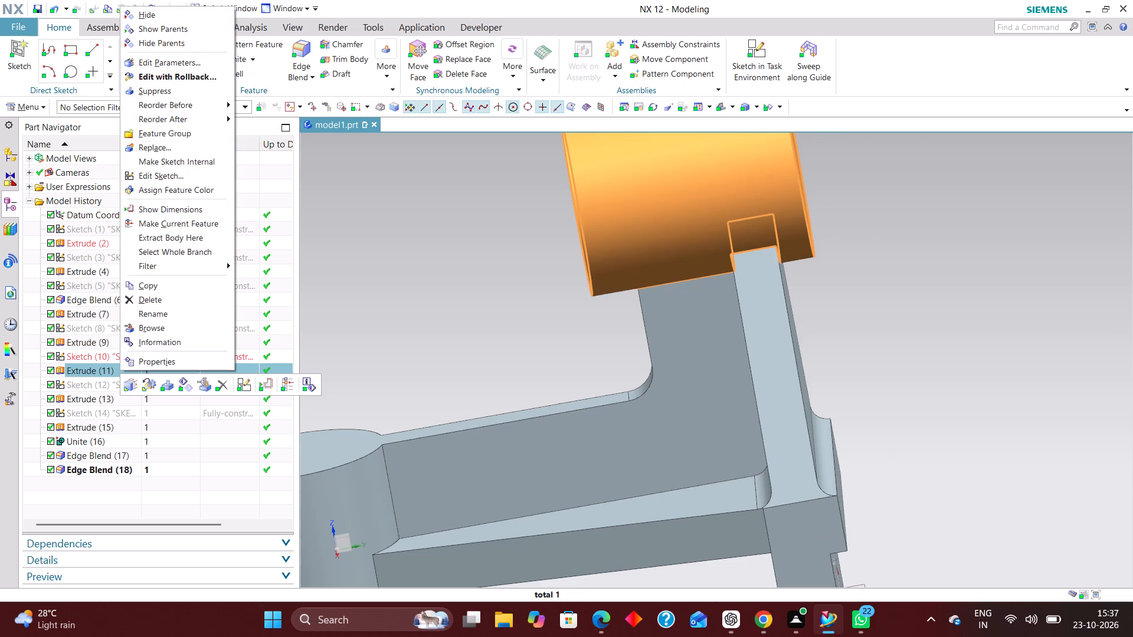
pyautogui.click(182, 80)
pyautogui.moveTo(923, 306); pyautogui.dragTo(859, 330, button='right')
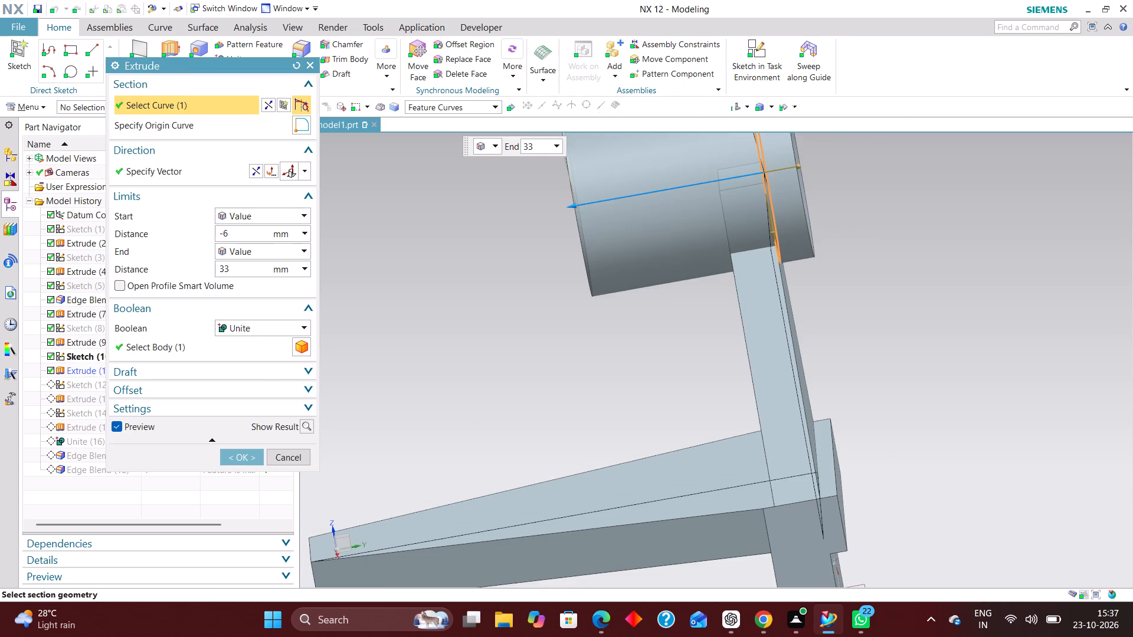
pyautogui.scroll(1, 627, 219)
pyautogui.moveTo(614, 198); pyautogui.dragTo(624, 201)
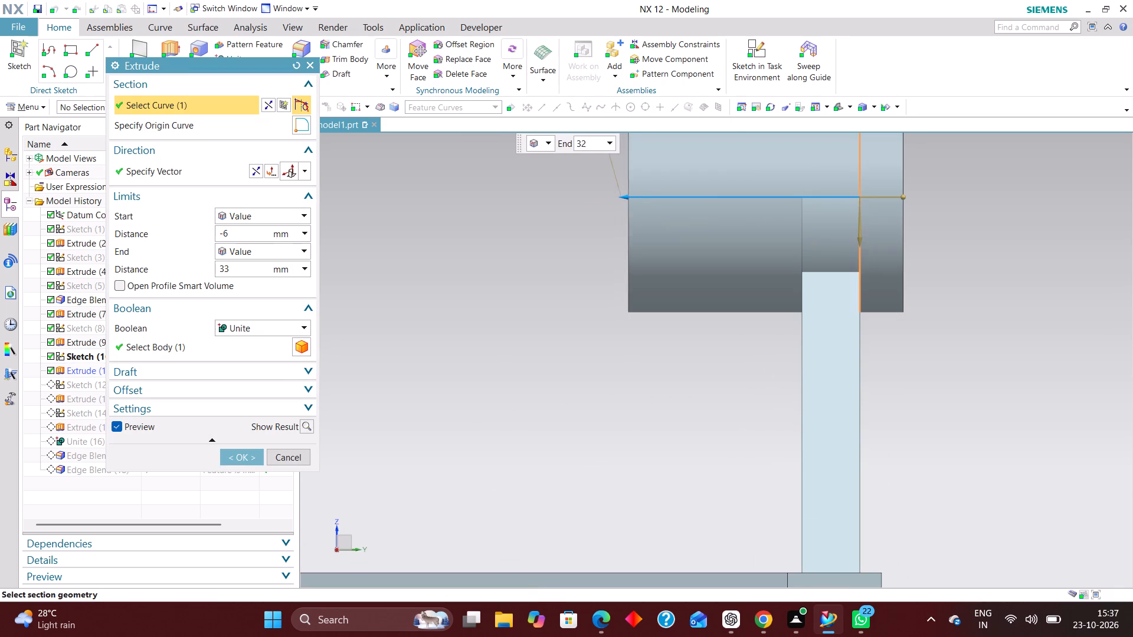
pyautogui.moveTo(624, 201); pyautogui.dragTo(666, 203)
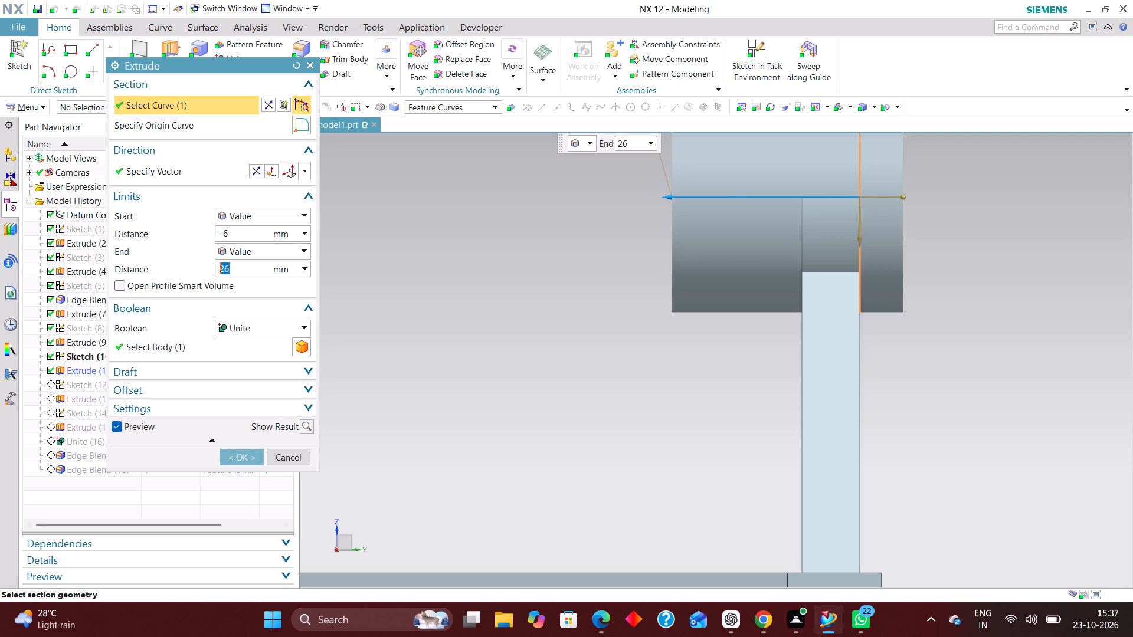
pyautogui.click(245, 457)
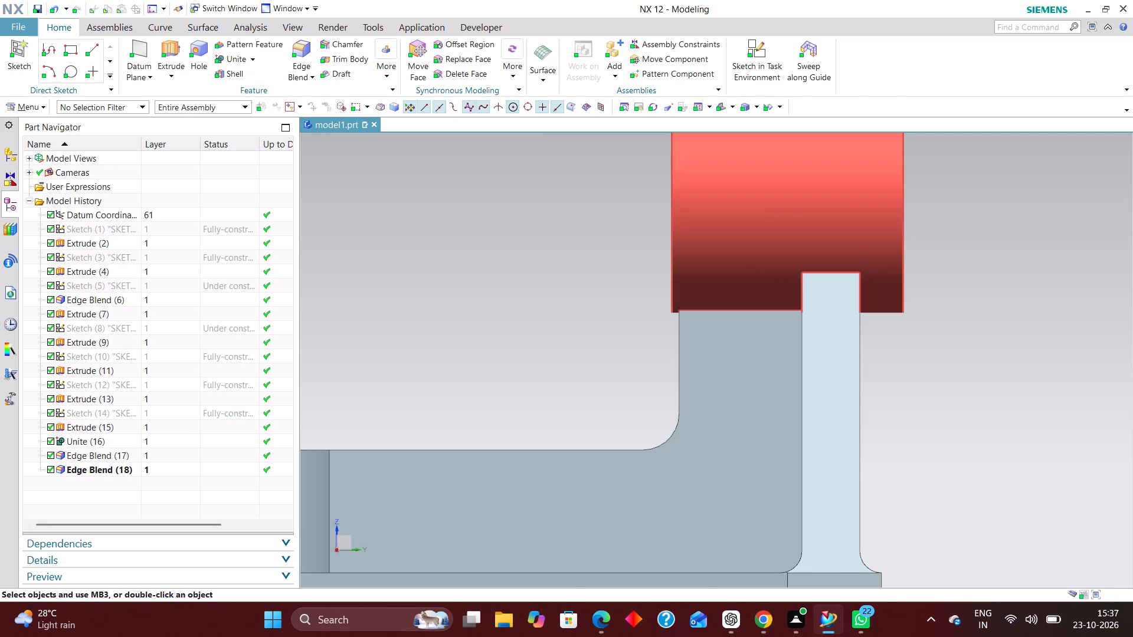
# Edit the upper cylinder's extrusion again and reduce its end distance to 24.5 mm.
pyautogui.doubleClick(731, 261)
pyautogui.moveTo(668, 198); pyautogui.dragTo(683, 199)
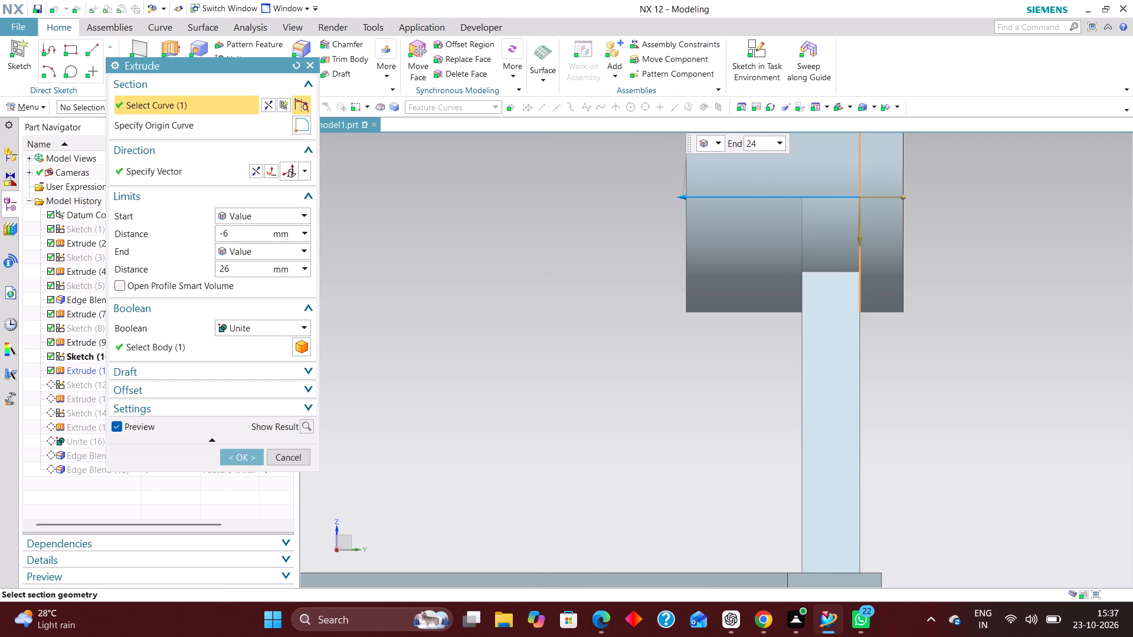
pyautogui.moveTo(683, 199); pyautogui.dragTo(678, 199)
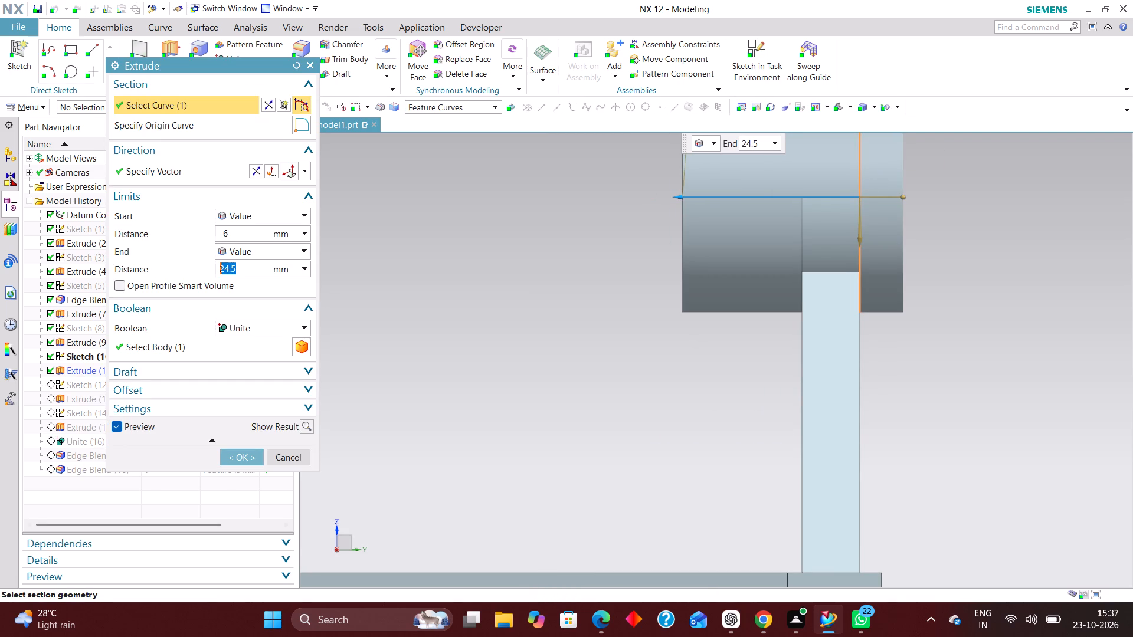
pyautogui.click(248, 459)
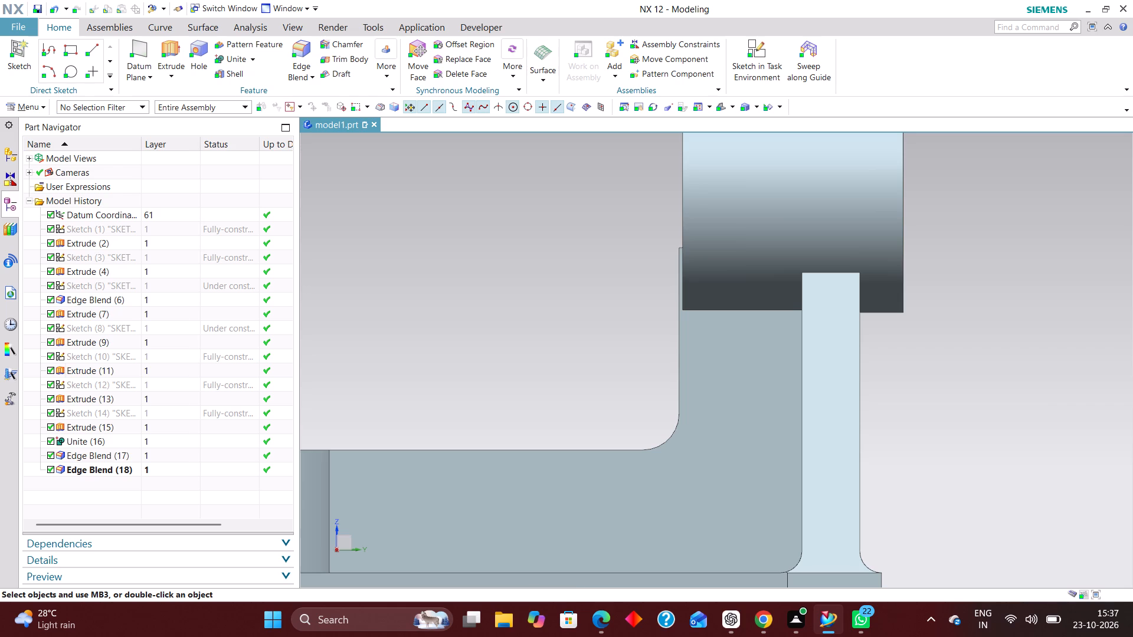
# Lengthen the upper cylinder's extrusion slightly so its end face is flush with the L-shaped rib's upright edge.
pyautogui.doubleClick(727, 267)
pyautogui.moveTo(680, 193); pyautogui.dragTo(674, 195)
pyautogui.click(241, 458)
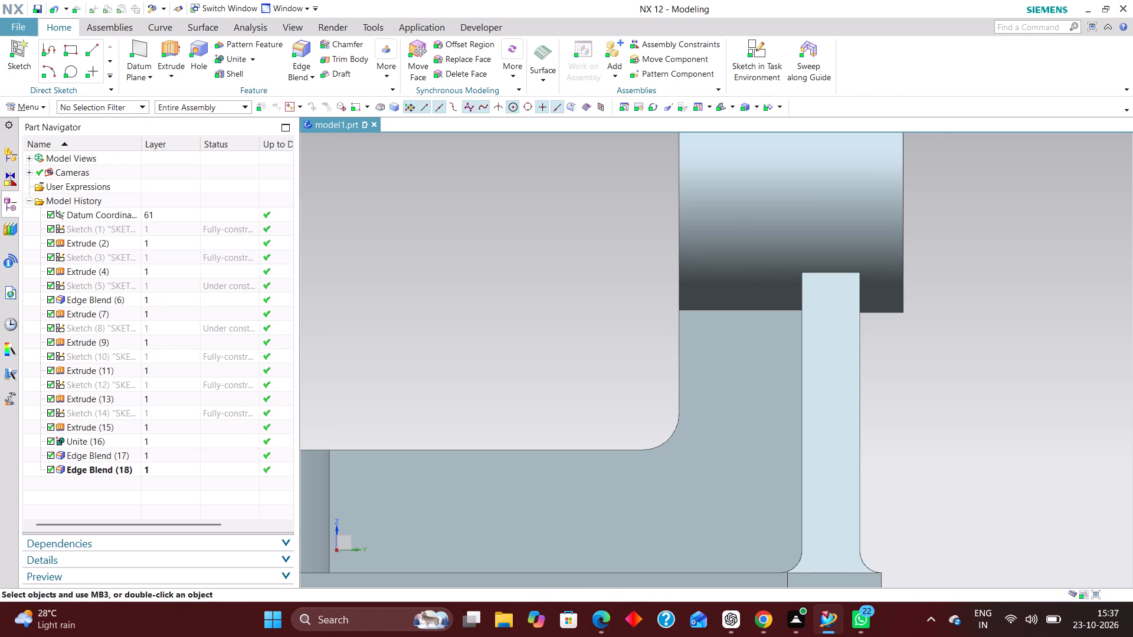
# Examine the resized upper cylinder, the rib and the whole bracket from several sides.
pyautogui.moveTo(522, 413); pyautogui.dragTo(572, 429, button='middle')
pyautogui.scroll(-4, 619, 384)
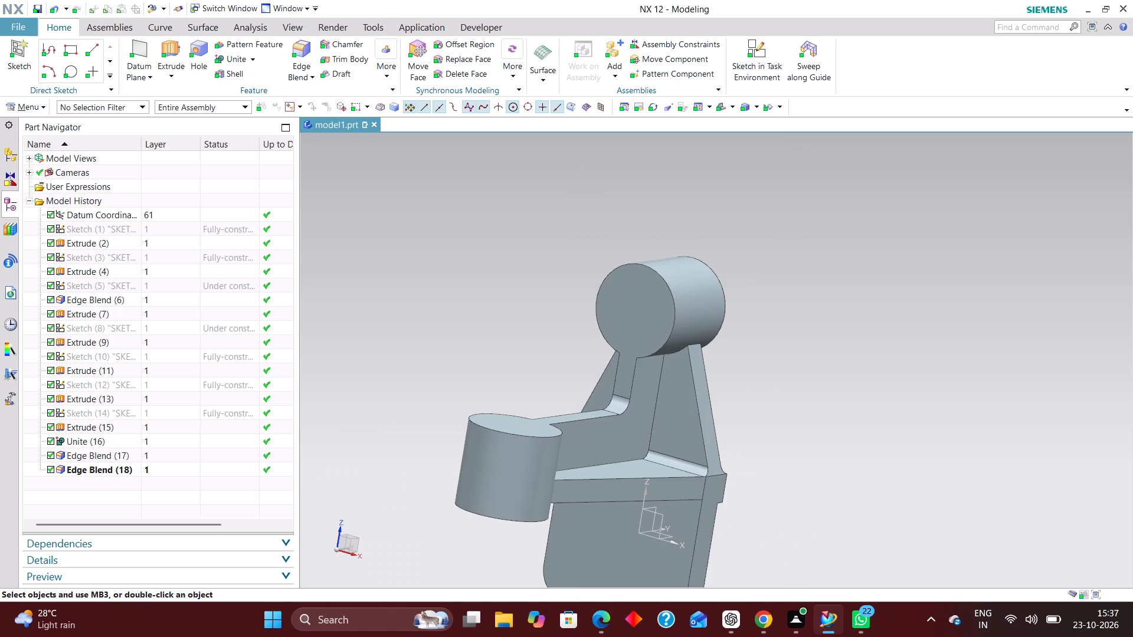
pyautogui.moveTo(850, 426); pyautogui.dragTo(826, 412, button='middle')
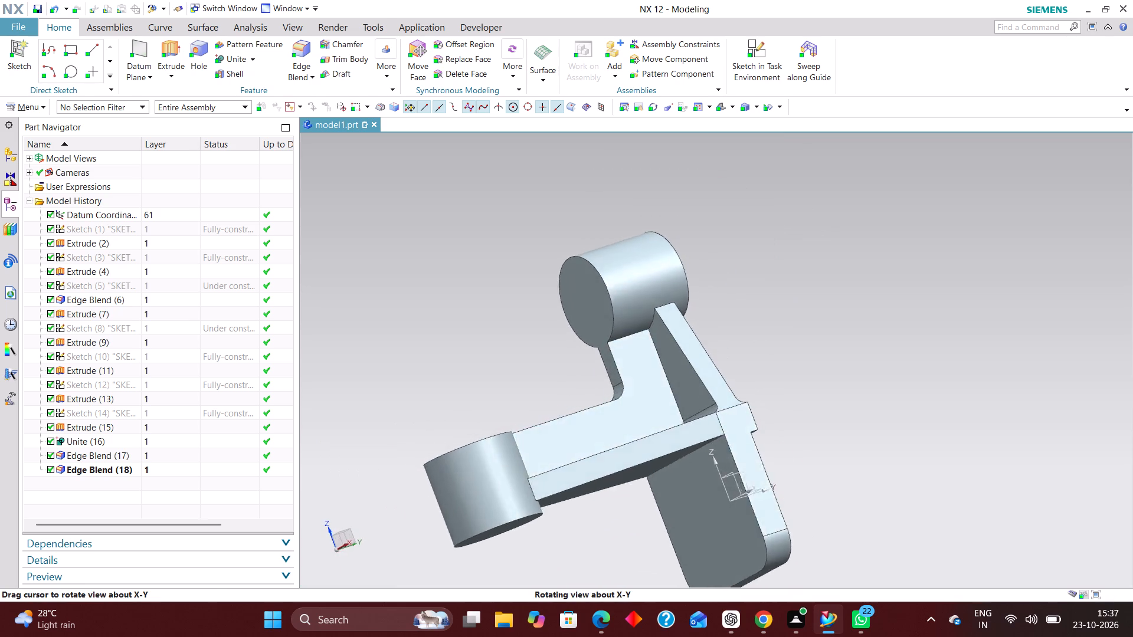
pyautogui.moveTo(826, 412); pyautogui.dragTo(788, 544, button='middle')
pyautogui.moveTo(807, 531); pyautogui.dragTo(816, 486, button='middle')
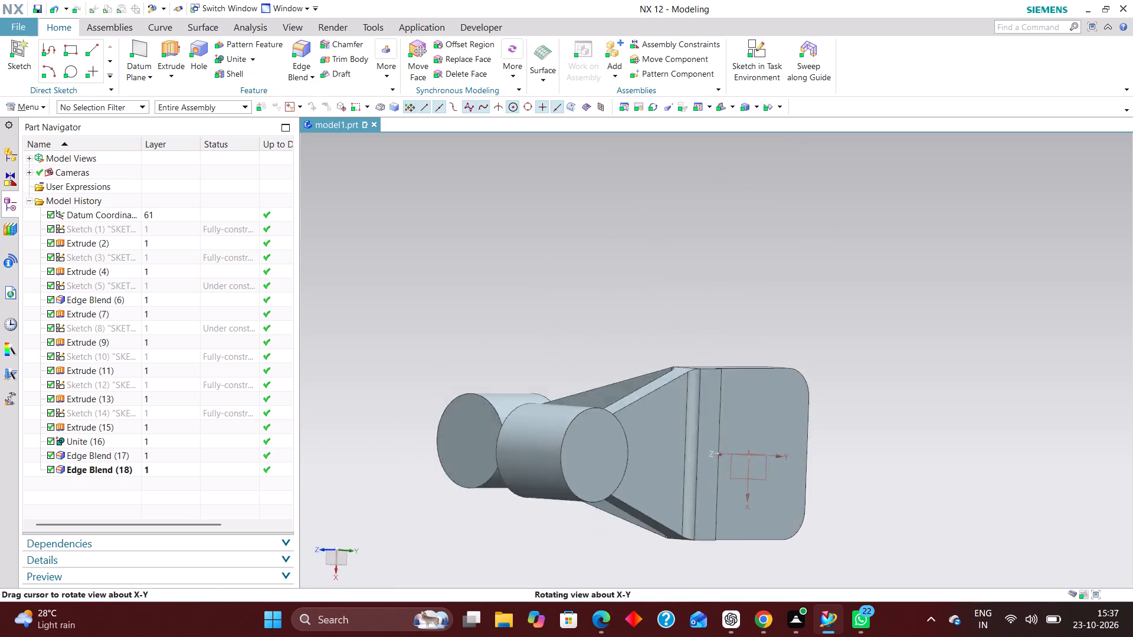
pyautogui.moveTo(816, 486); pyautogui.dragTo(856, 407, button='middle')
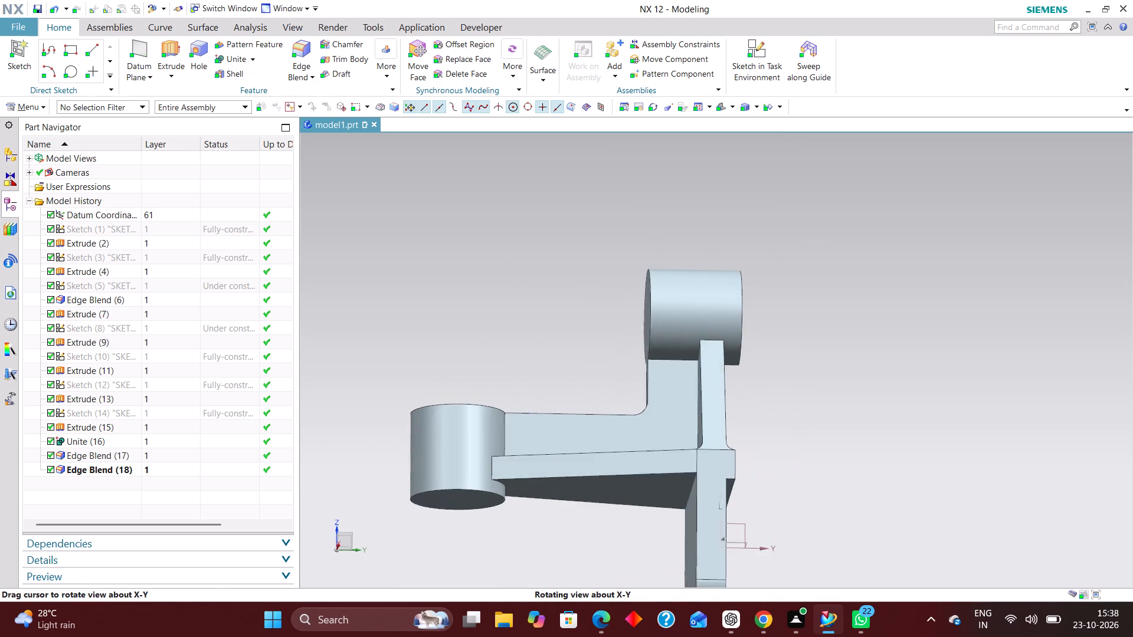
pyautogui.moveTo(856, 407); pyautogui.dragTo(902, 444, button='middle')
pyautogui.middleClick(909, 444)
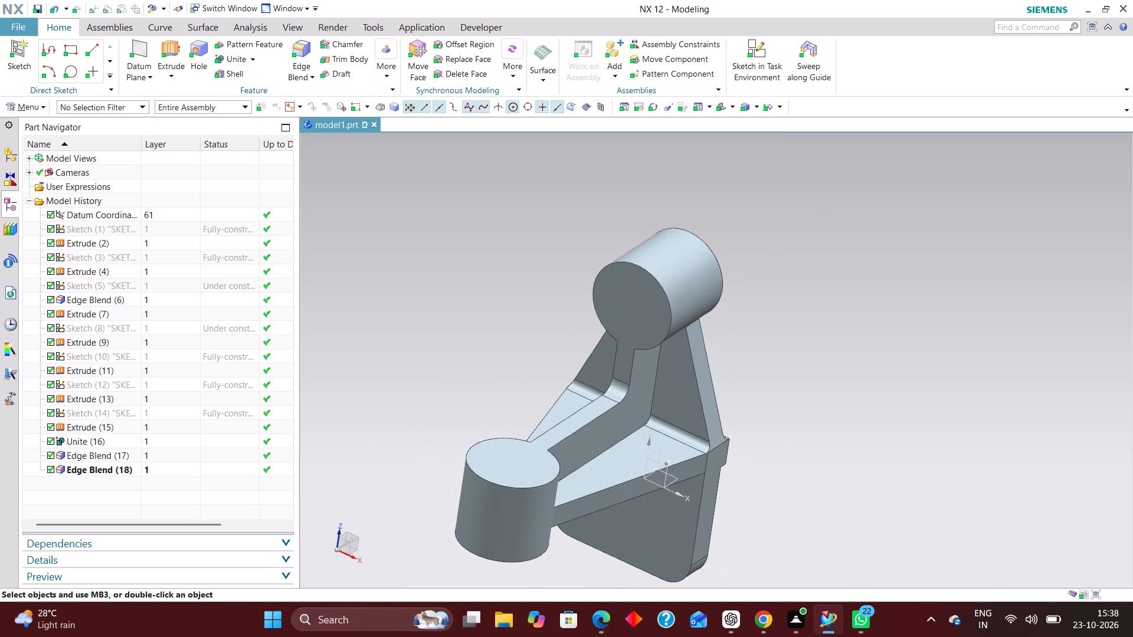
pyautogui.middleClick(909, 444)
pyautogui.moveTo(909, 444); pyautogui.dragTo(900, 427, button='middle')
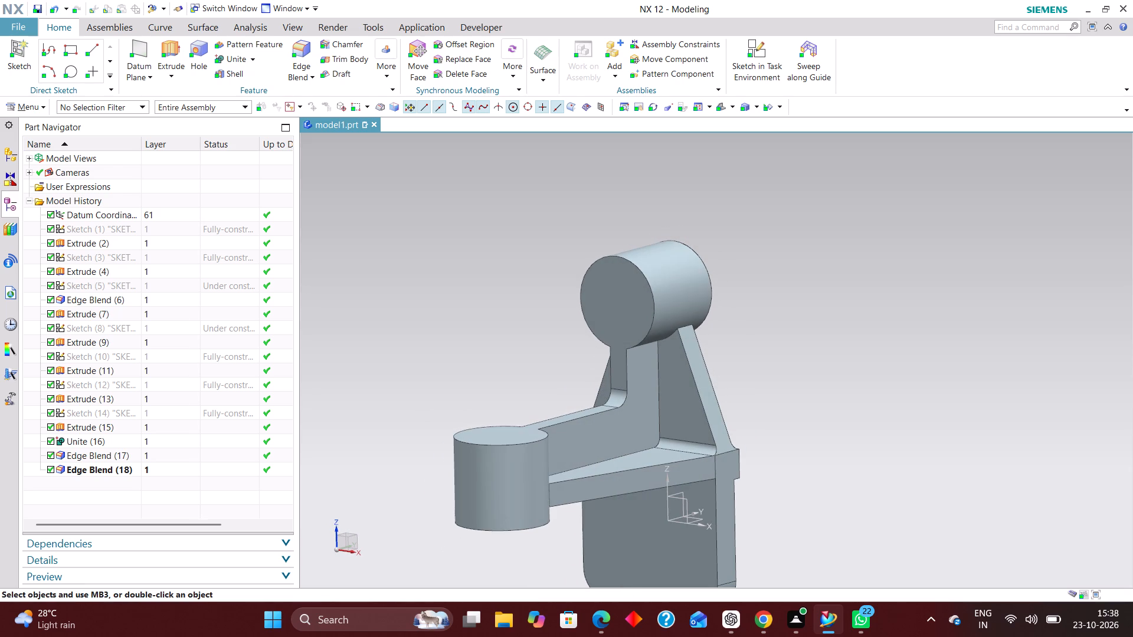
pyautogui.scroll(-2, 907, 434)
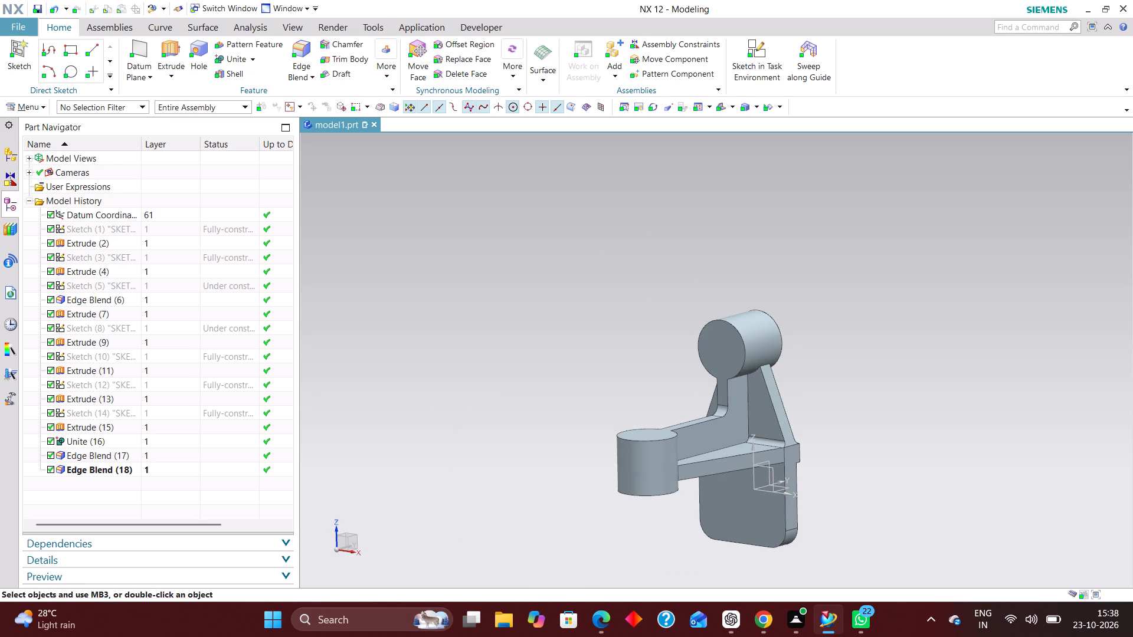
pyautogui.scroll(-1, 686, 495)
pyautogui.scroll(5, 688, 463)
pyautogui.scroll(-3, 731, 504)
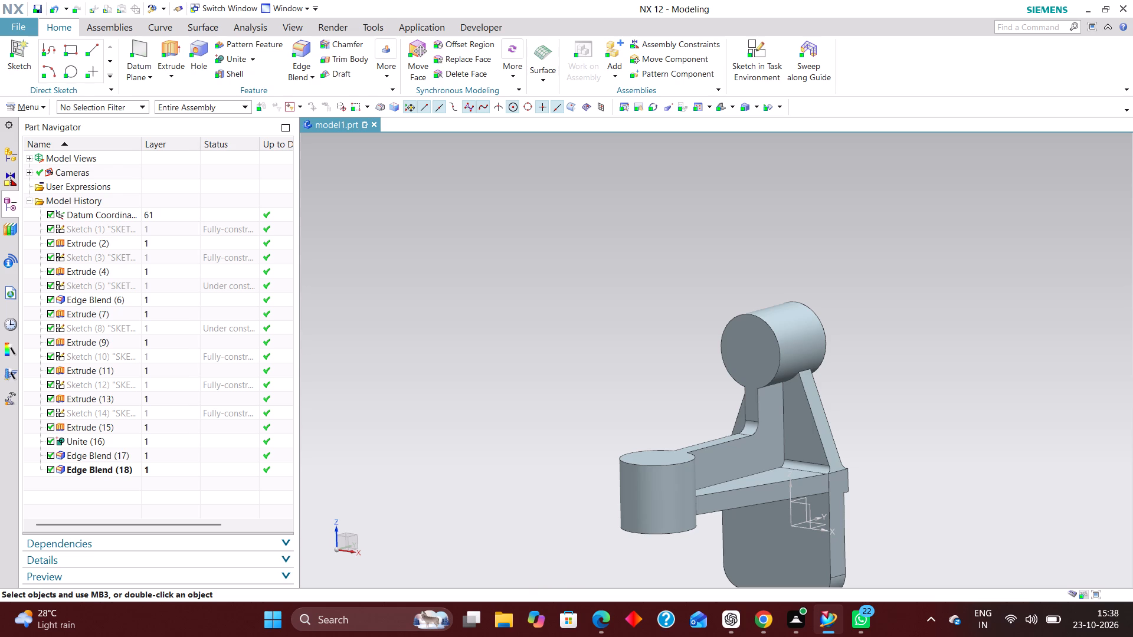
pyautogui.scroll(-2, 884, 390)
pyautogui.moveTo(905, 496); pyautogui.dragTo(889, 498, button='middle')
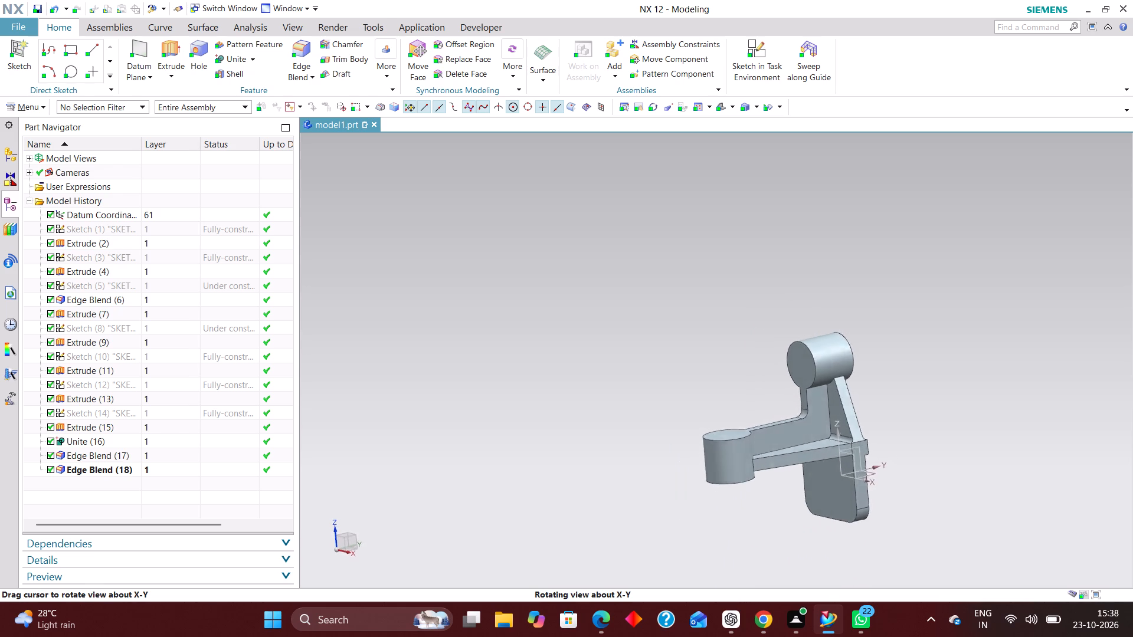
pyautogui.moveTo(889, 498); pyautogui.dragTo(876, 490, button='middle')
pyautogui.scroll(3, 890, 469)
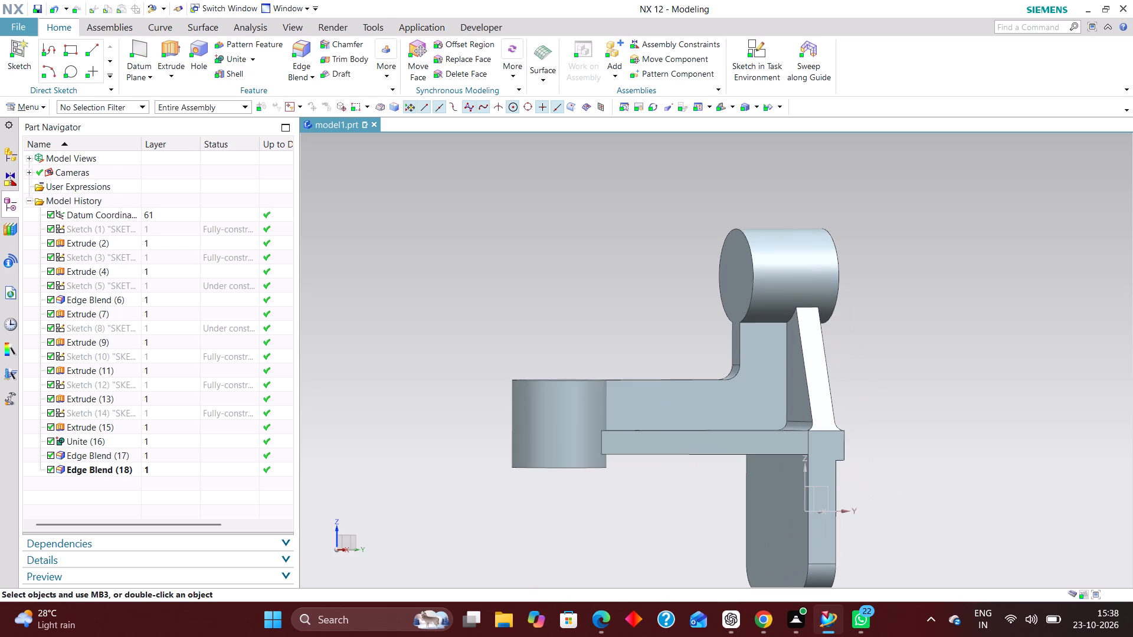
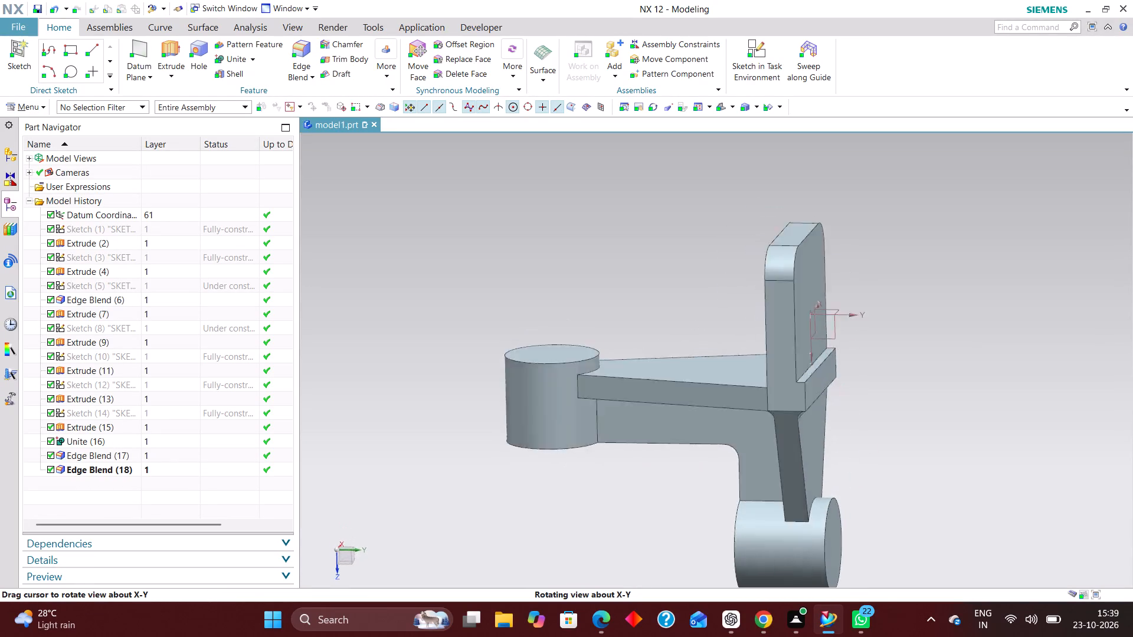
# Examine the whole bracket from several sides and in the isometric view.
pyautogui.moveTo(736, 291); pyautogui.dragTo(757, 112, button='middle')
pyautogui.moveTo(746, 116); pyautogui.dragTo(708, 133, button='middle')
pyautogui.moveTo(1026, 437); pyautogui.dragTo(877, 448, button='middle')
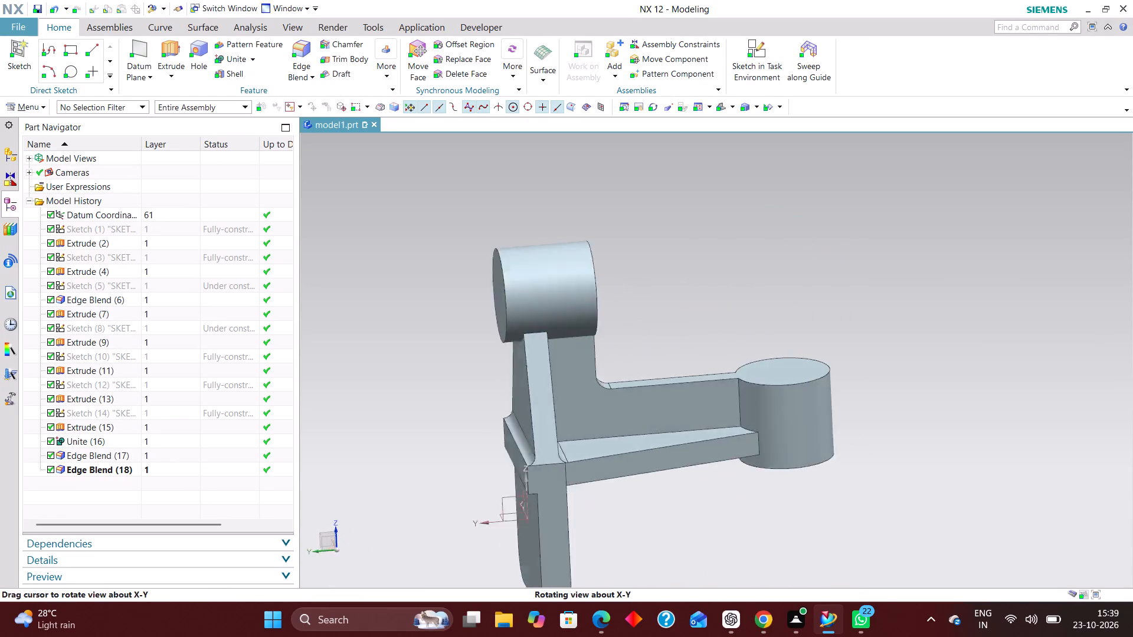
pyautogui.moveTo(877, 448); pyautogui.dragTo(759, 468, button='middle')
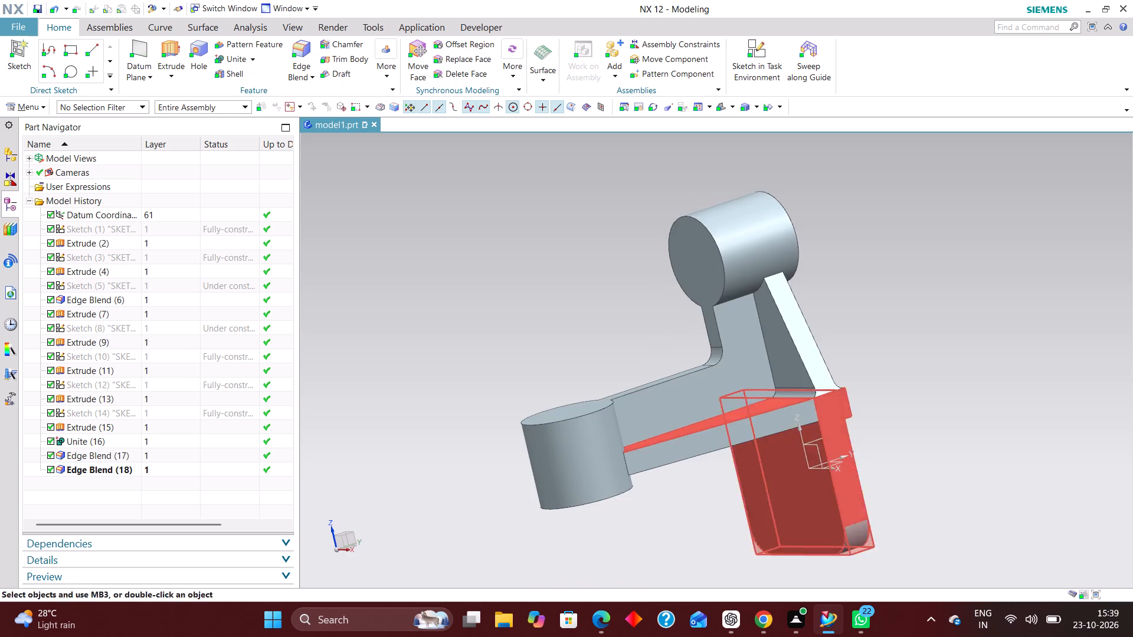
pyautogui.moveTo(759, 471); pyautogui.dragTo(780, 489, button='middle')
pyautogui.scroll(-1, 852, 473)
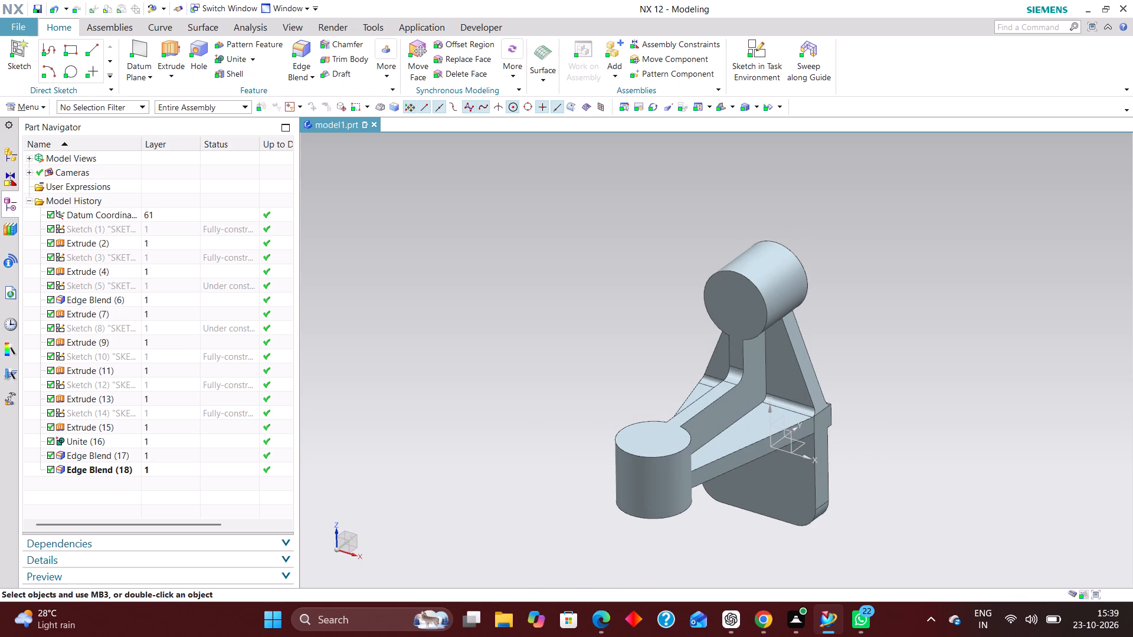
pyautogui.press('End')
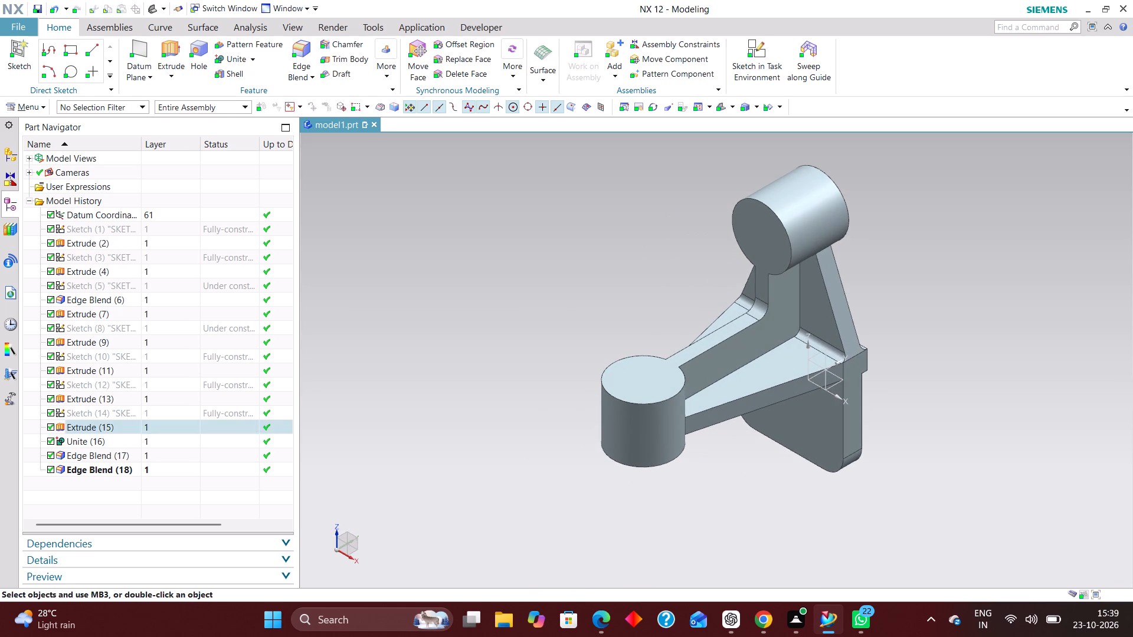
# Highlight the tapered horizontal web's profile sketch and examine it against the rest of the bracket.
pyautogui.doubleClick(726, 411)
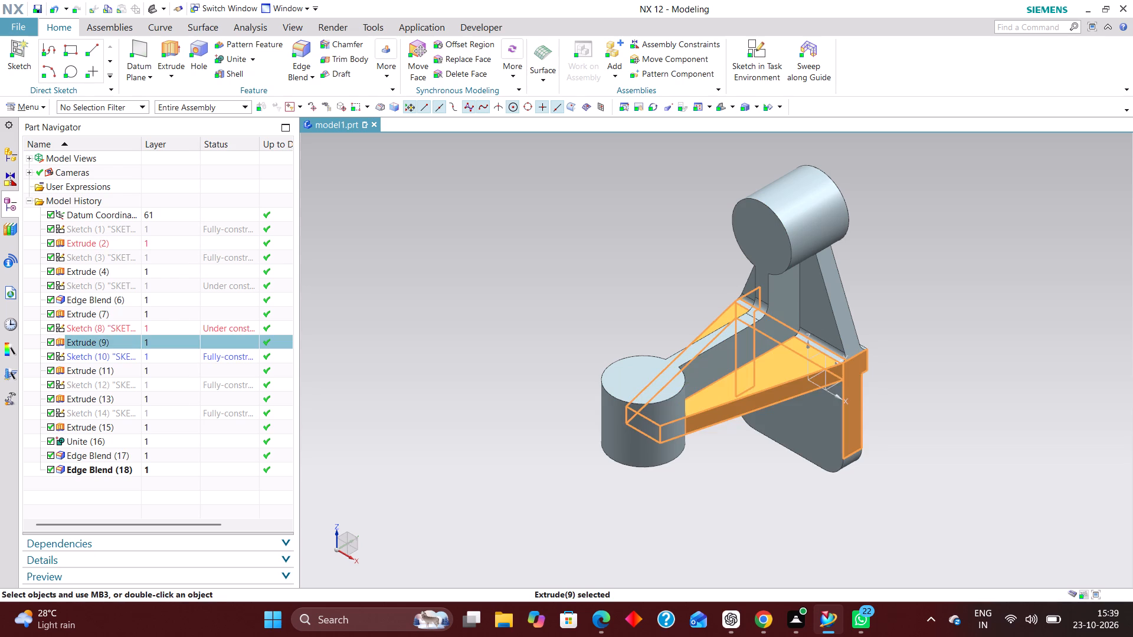
pyautogui.click(113, 330)
pyautogui.rightClick(113, 330)
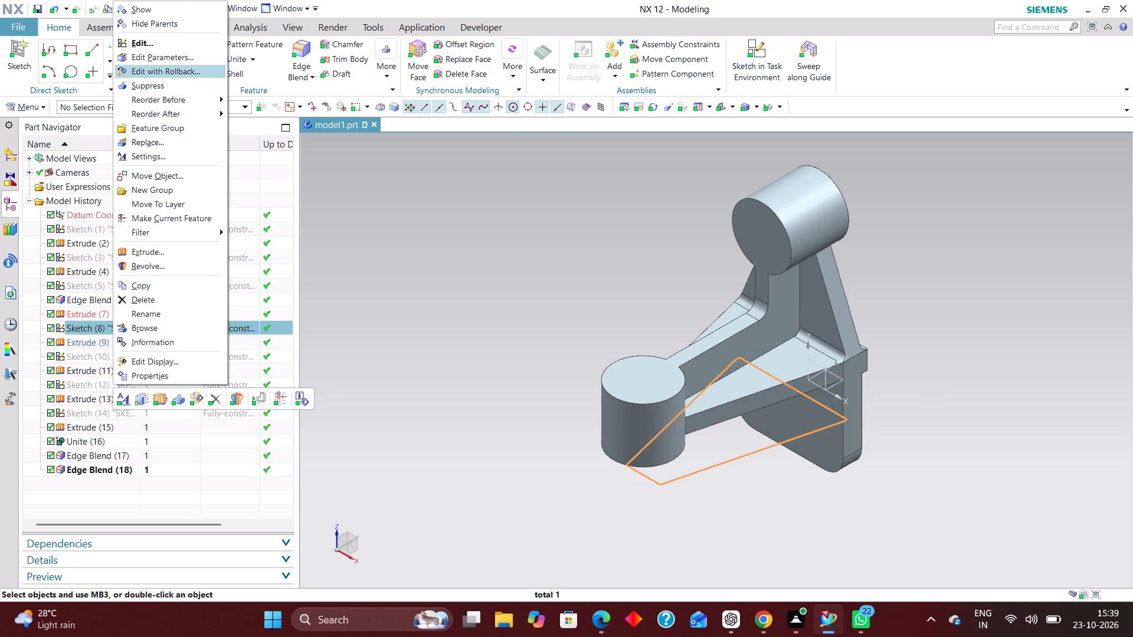
pyautogui.click(391, 244)
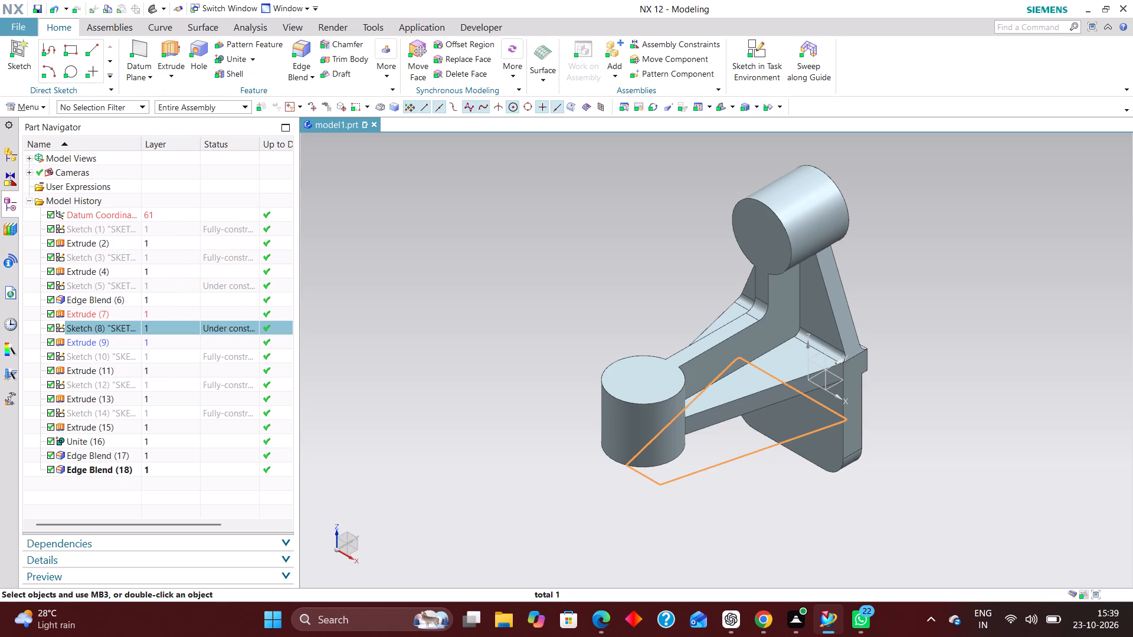
pyautogui.moveTo(440, 371); pyautogui.dragTo(423, 367, button='middle')
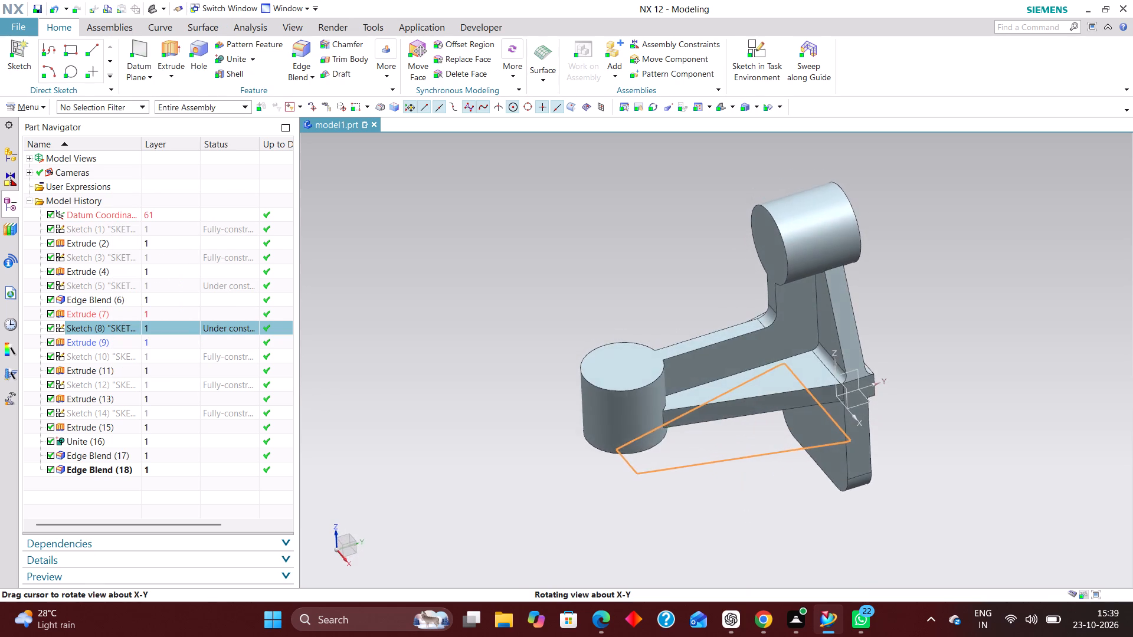
pyautogui.moveTo(423, 367); pyautogui.dragTo(417, 350, button='middle')
pyautogui.middleClick(415, 349)
pyautogui.moveTo(411, 348); pyautogui.dragTo(411, 359, button='middle')
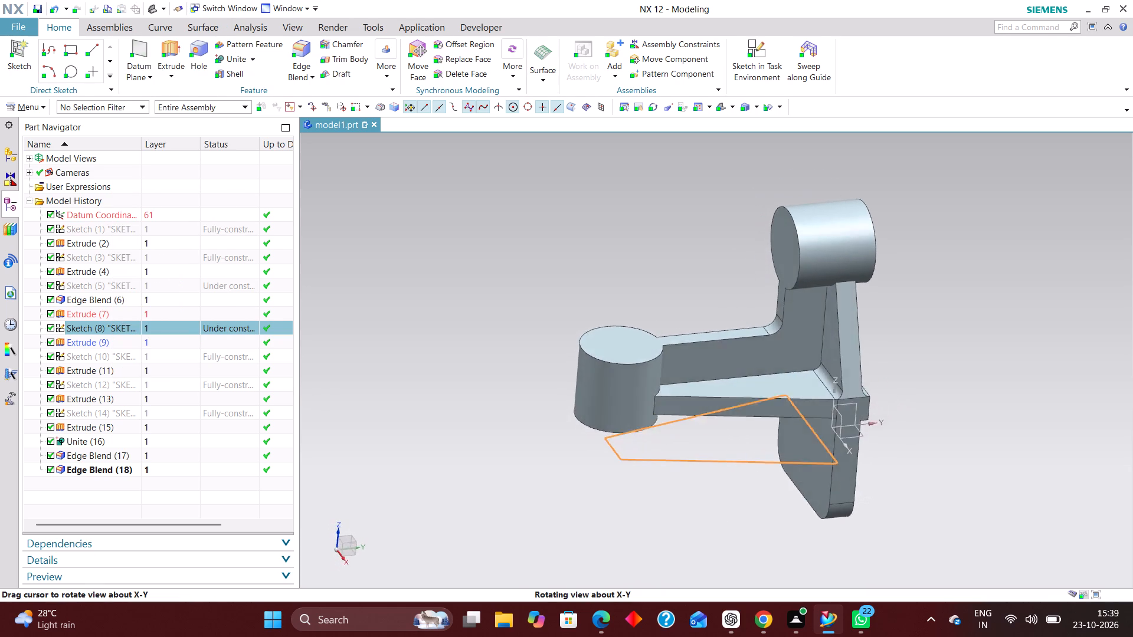
pyautogui.moveTo(411, 359); pyautogui.dragTo(407, 356, button='middle')
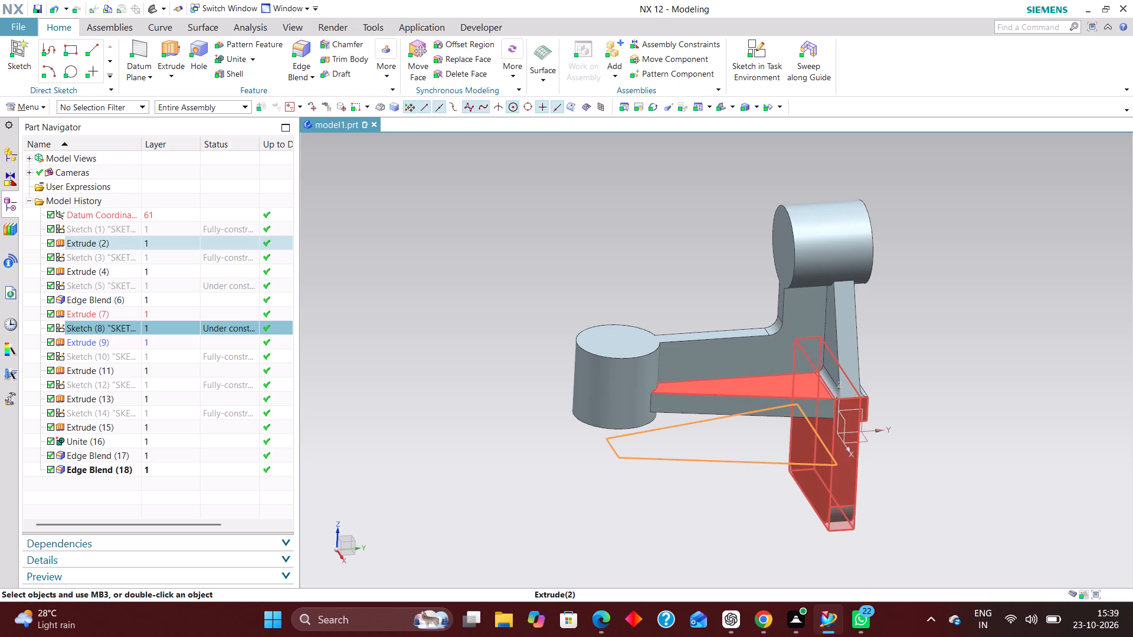
# Edit the tapered horizontal web's sketch, set its length dimension to 17+48 mm and finish the sketch.
pyautogui.rightClick(168, 328)
pyautogui.click(242, 74)
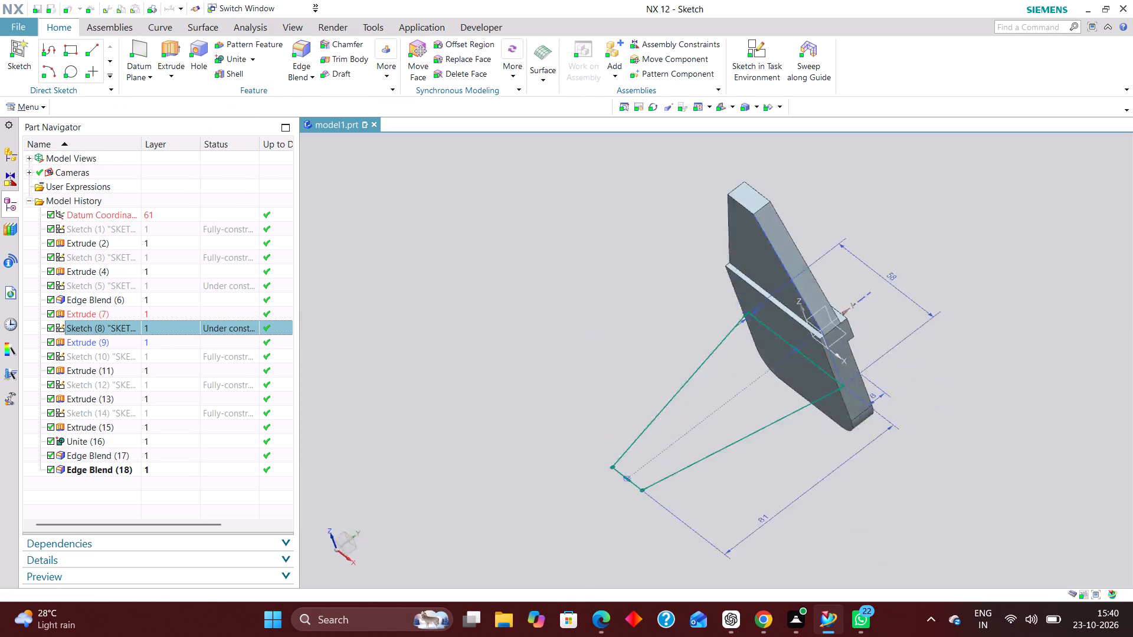
pyautogui.doubleClick(844, 497)
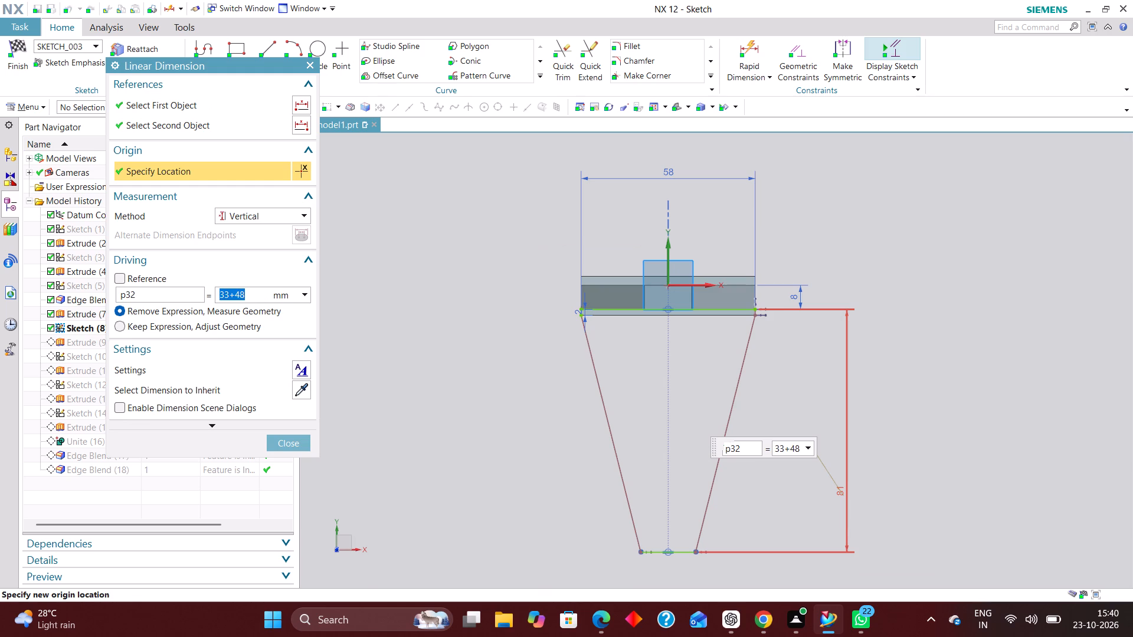
pyautogui.press('BackSpace')
pyautogui.write('17+')
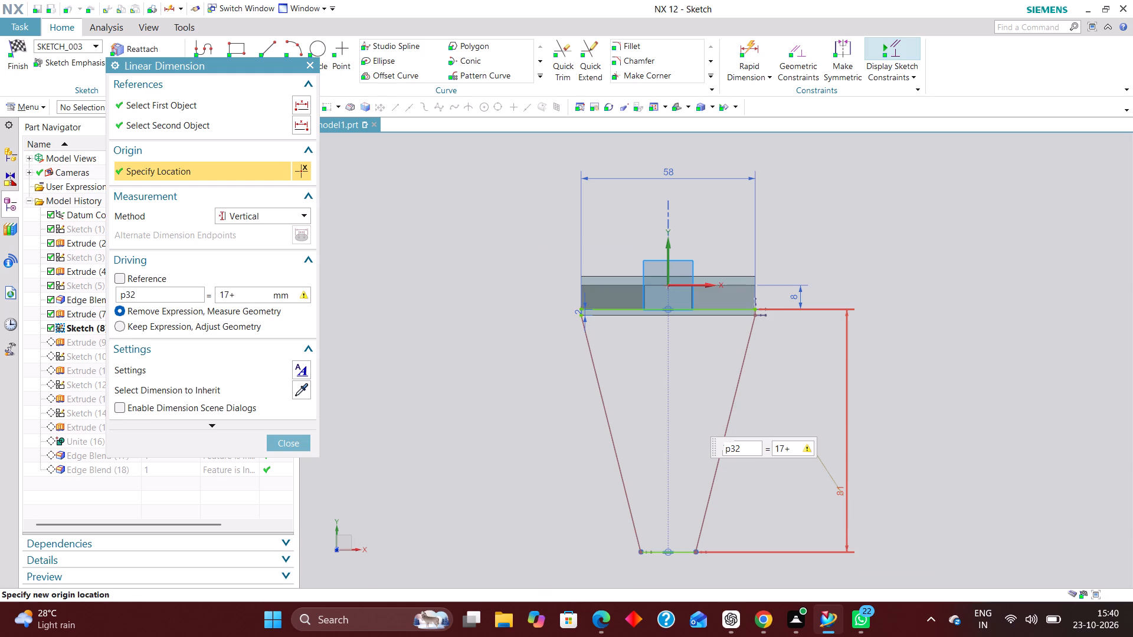
pyautogui.write('48')
pyautogui.press('Return')
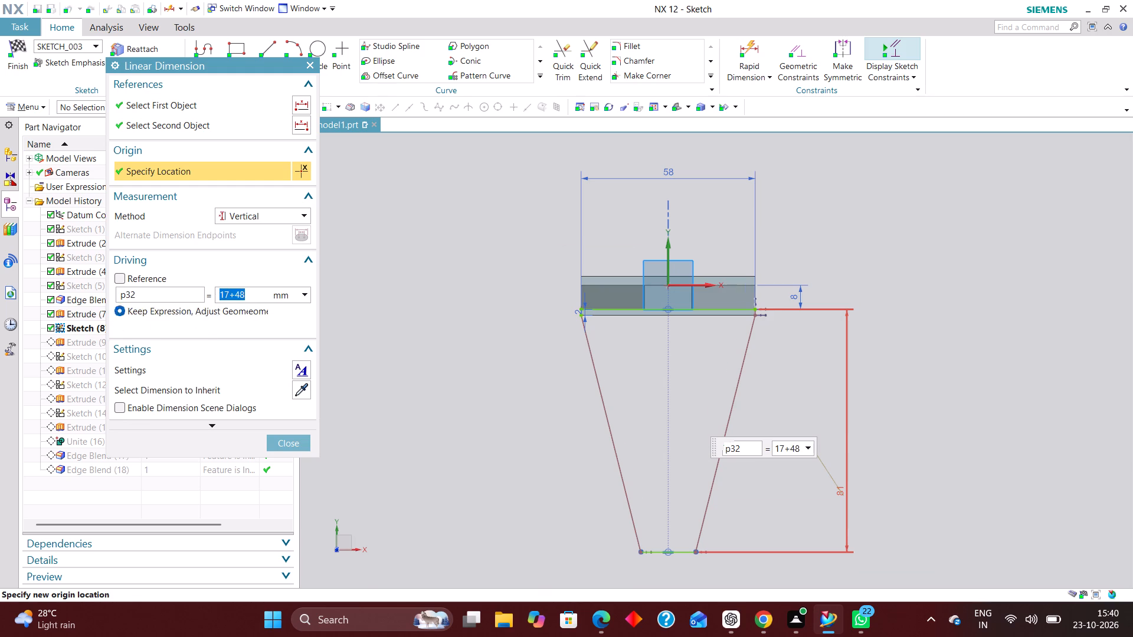
pyautogui.click(287, 446)
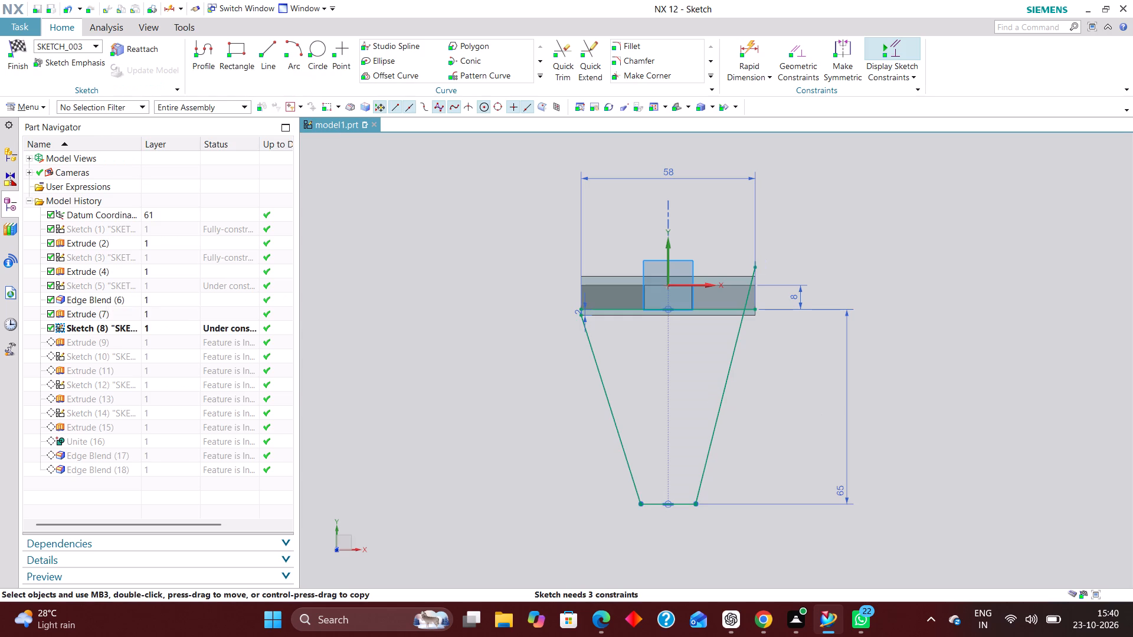
pyautogui.click(11, 41)
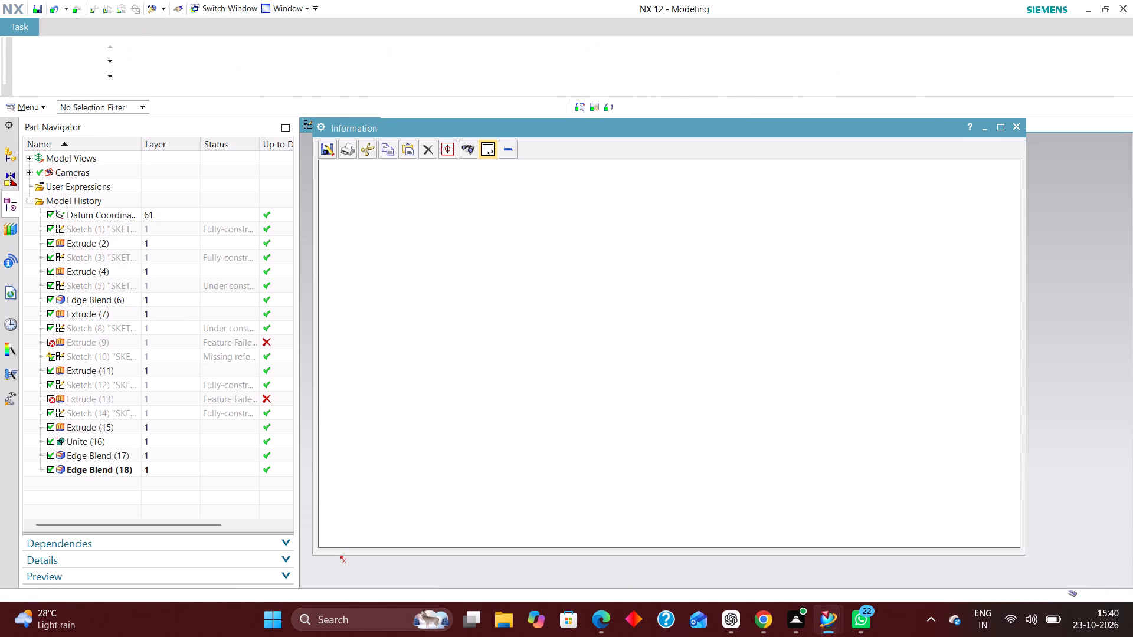
pyautogui.click(1020, 126)
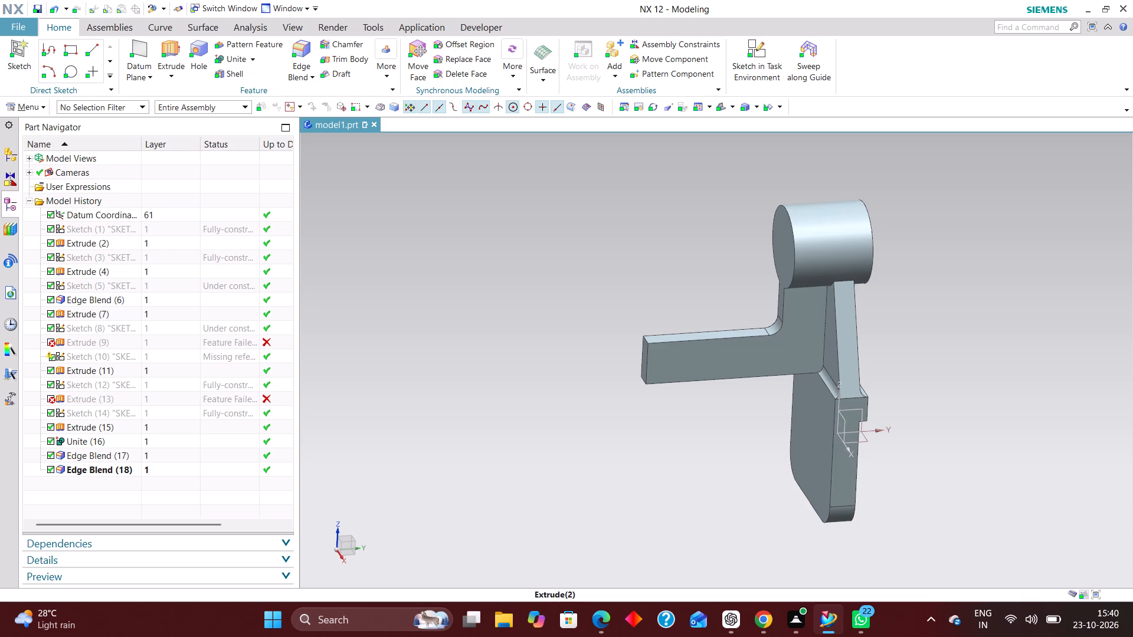
# Reopen the tapered web's sketch and move the displaced short vertical line at the profile's right side down below the plate's edge.
pyautogui.click(150, 323)
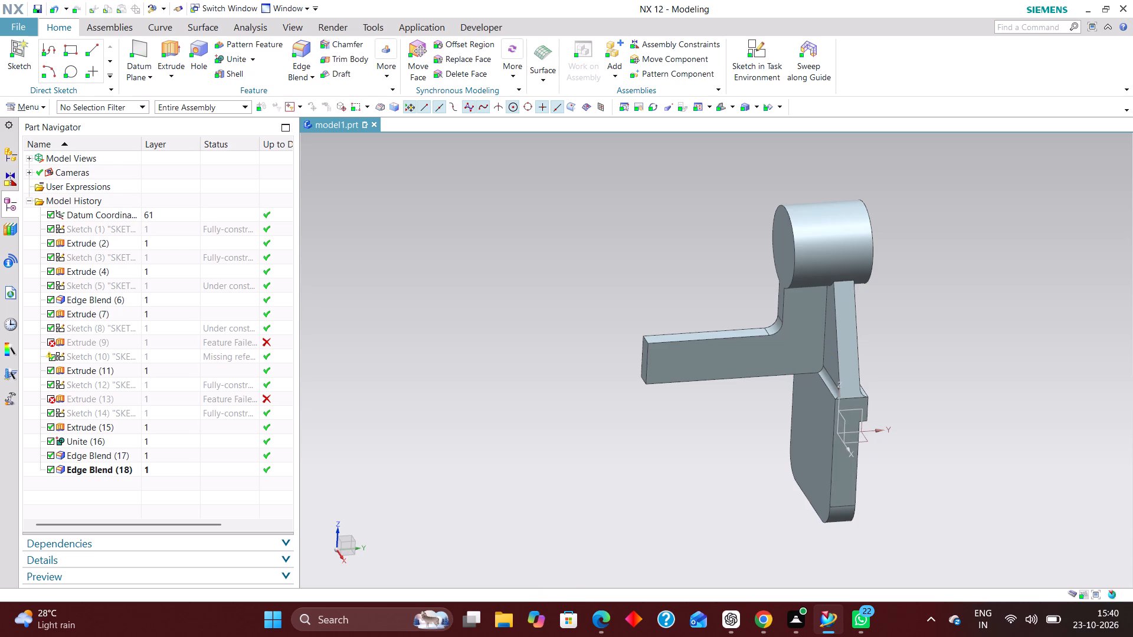
pyautogui.rightClick(150, 323)
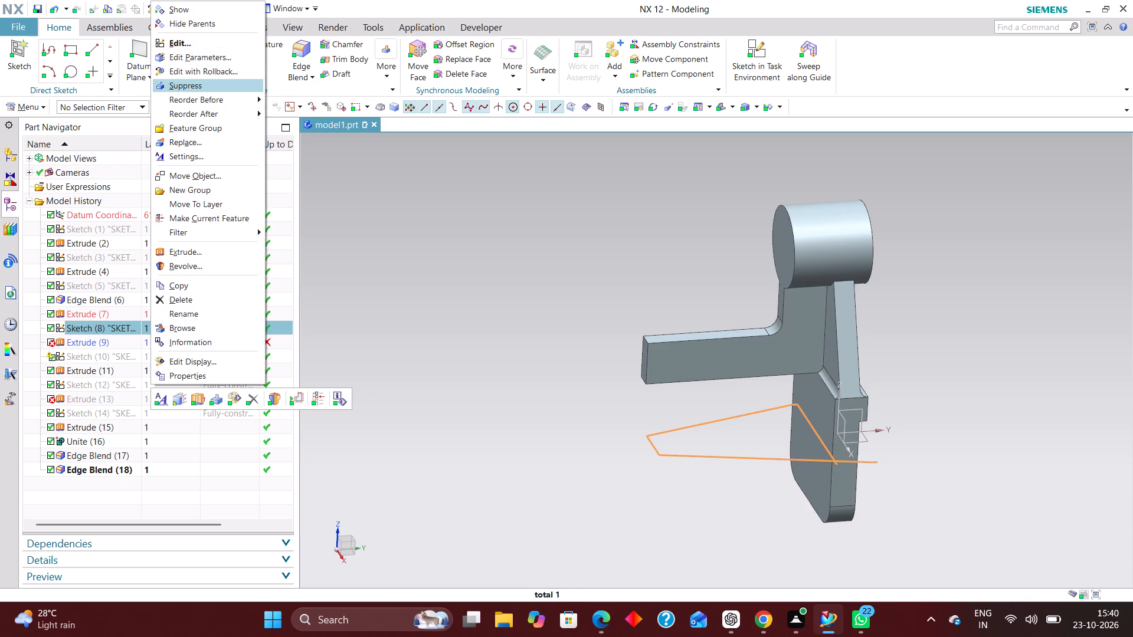
pyautogui.click(252, 74)
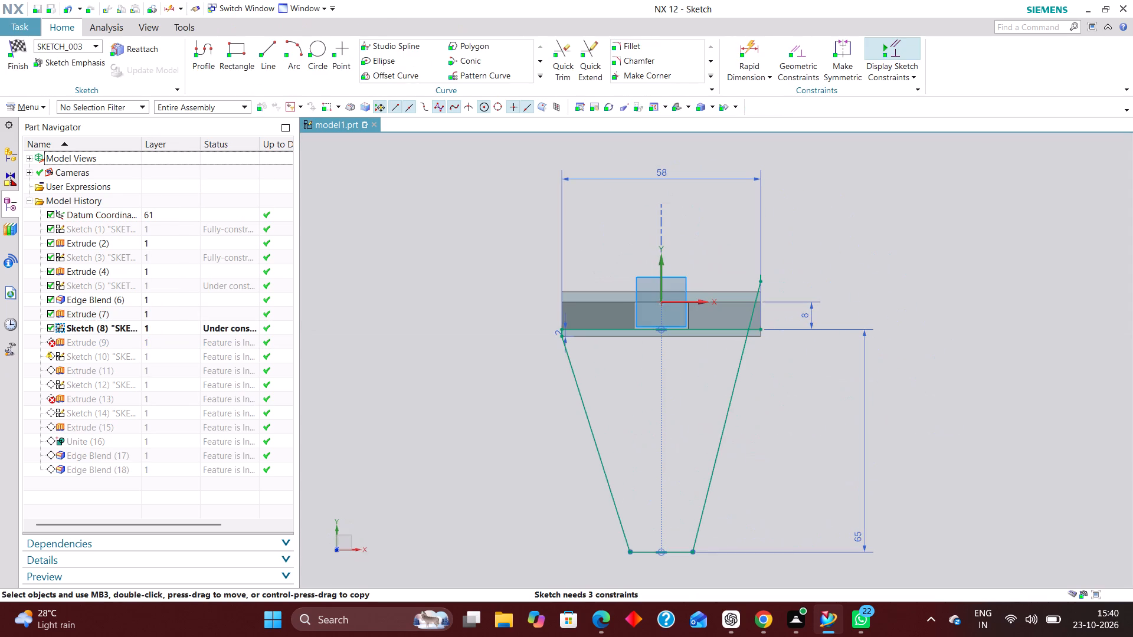
pyautogui.scroll(4, 749, 353)
pyautogui.scroll(-3, 797, 333)
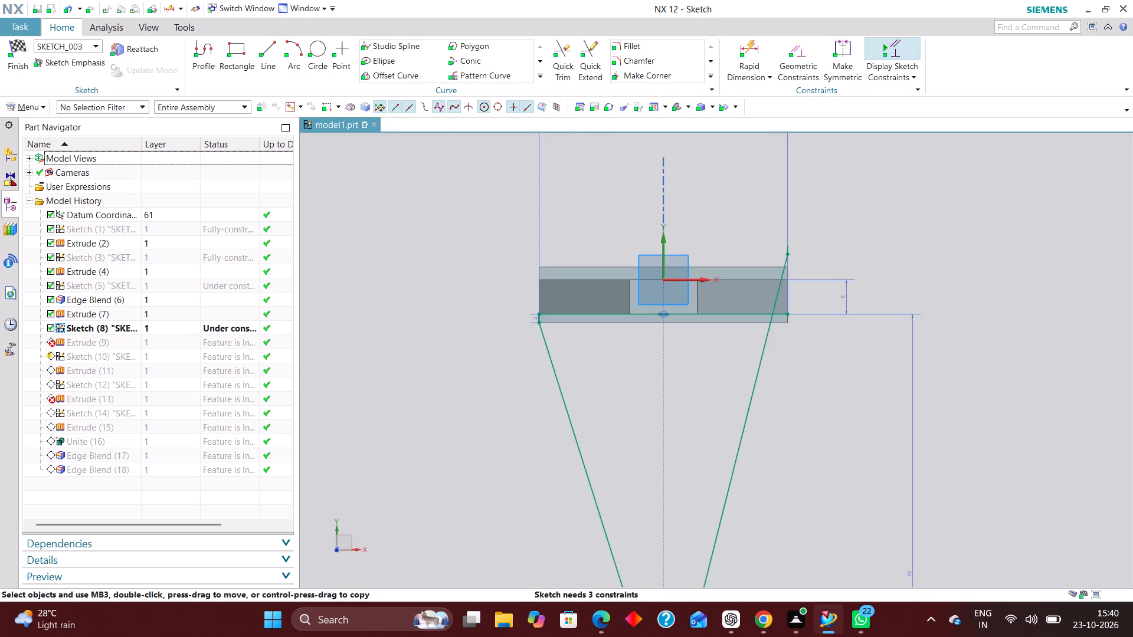
pyautogui.scroll(5, 539, 331)
pyautogui.scroll(-4, 480, 312)
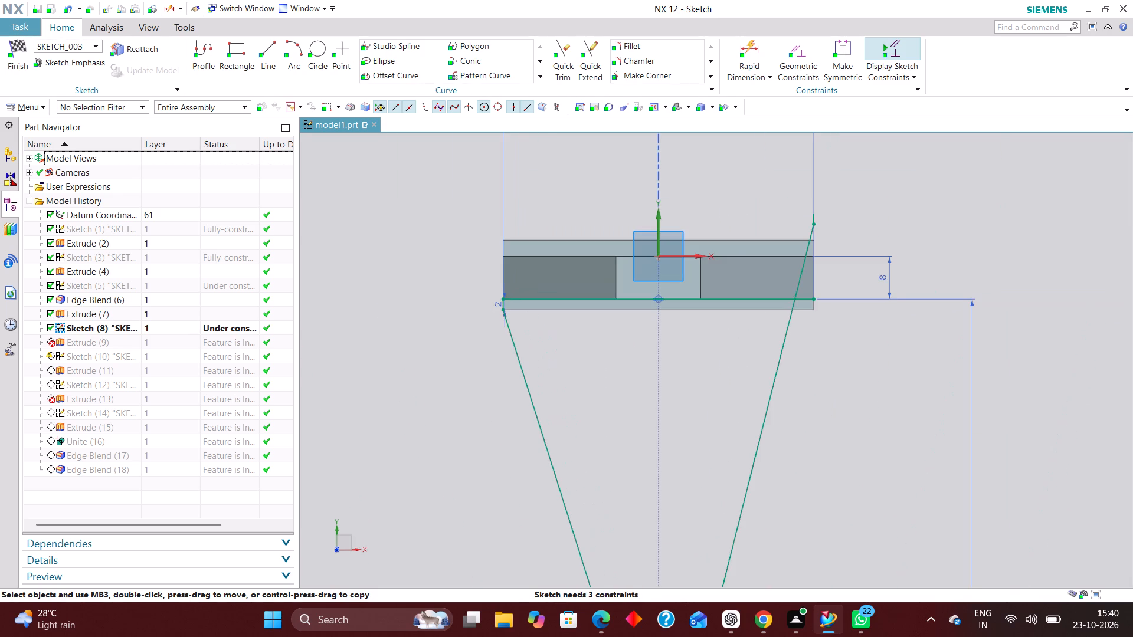
pyautogui.scroll(6, 813, 222)
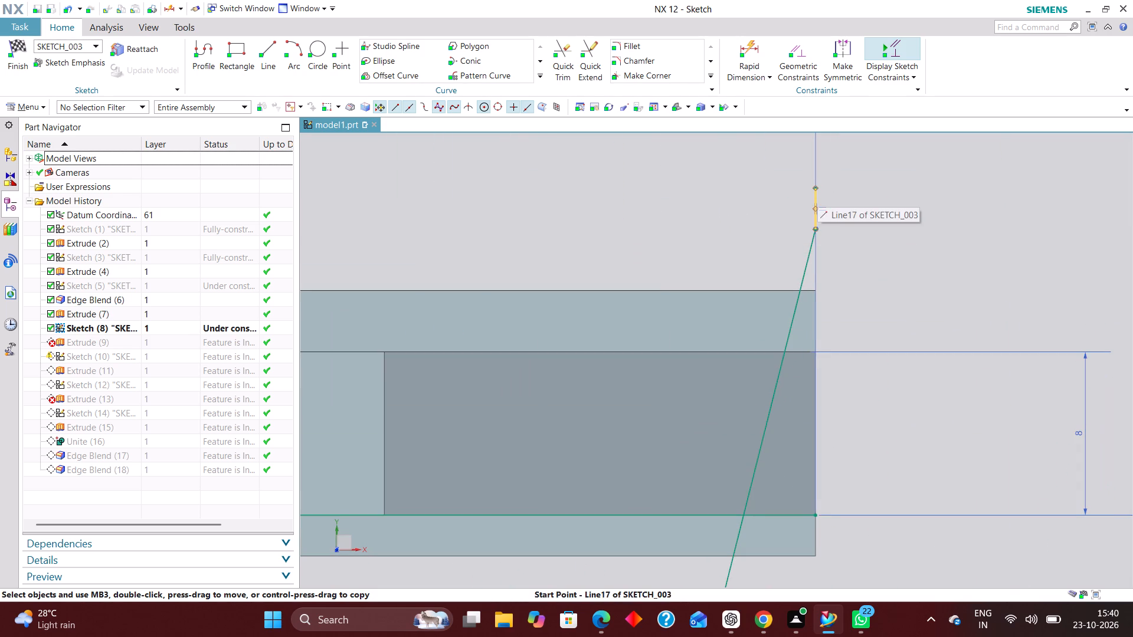
pyautogui.moveTo(816, 188); pyautogui.dragTo(806, 563)
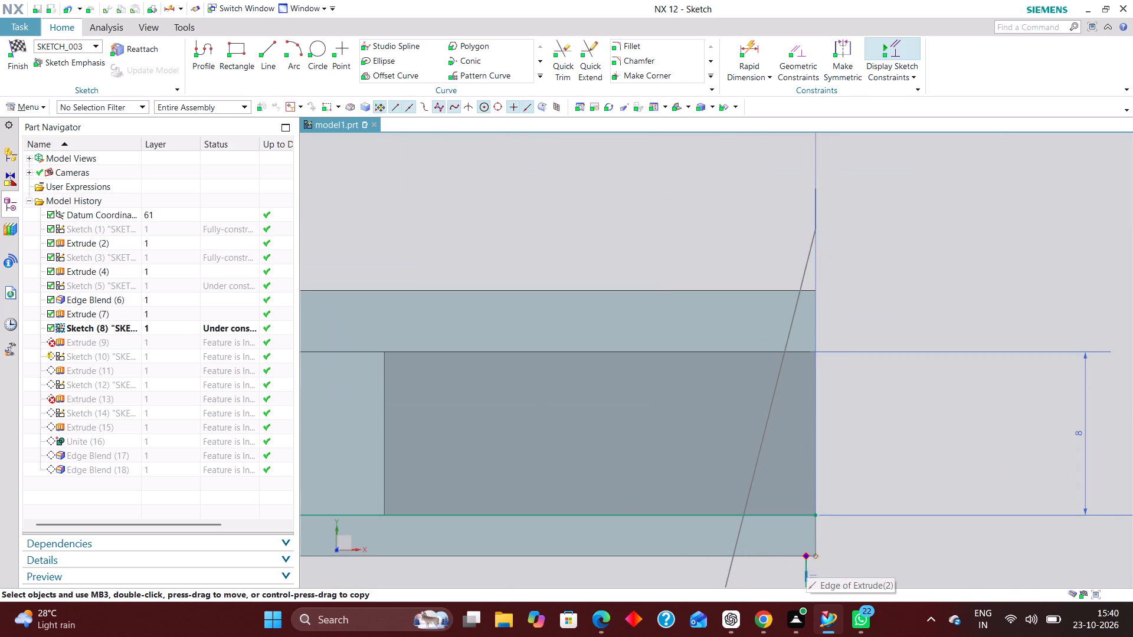
pyautogui.moveTo(806, 563); pyautogui.dragTo(806, 576)
pyautogui.scroll(-5, 826, 417)
pyautogui.scroll(6, 827, 504)
pyautogui.scroll(5, 800, 408)
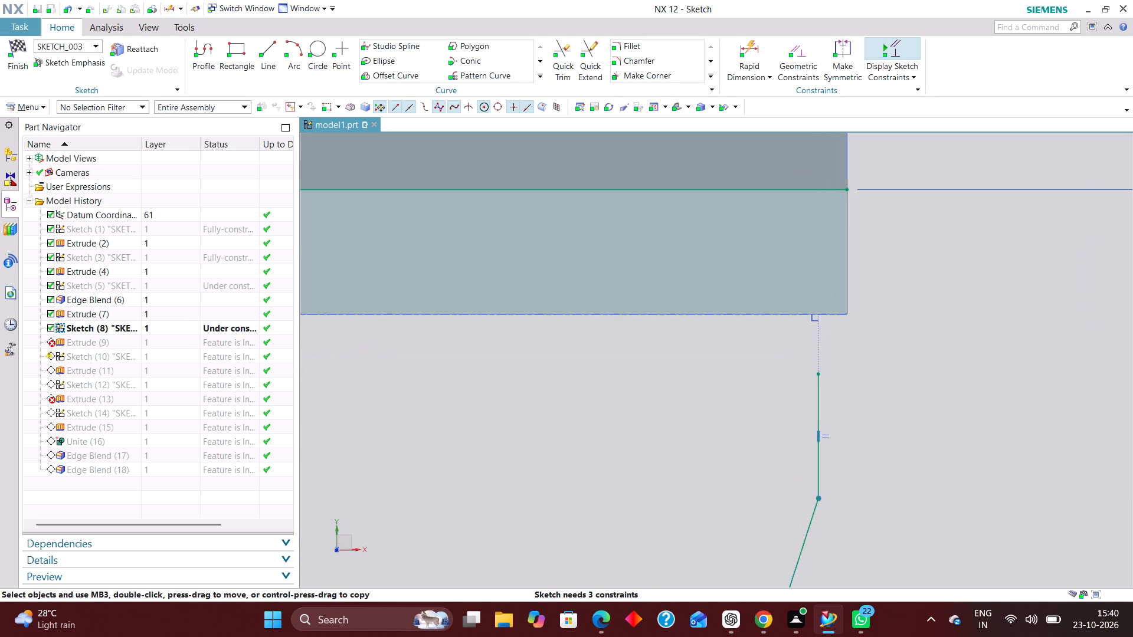
# Delete the perpendicular constraint between the short vertical line and the plate's edge.
pyautogui.moveTo(818, 343); pyautogui.dragTo(788, 358, button='right')
pyautogui.moveTo(821, 349); pyautogui.dragTo(818, 348, button='right')
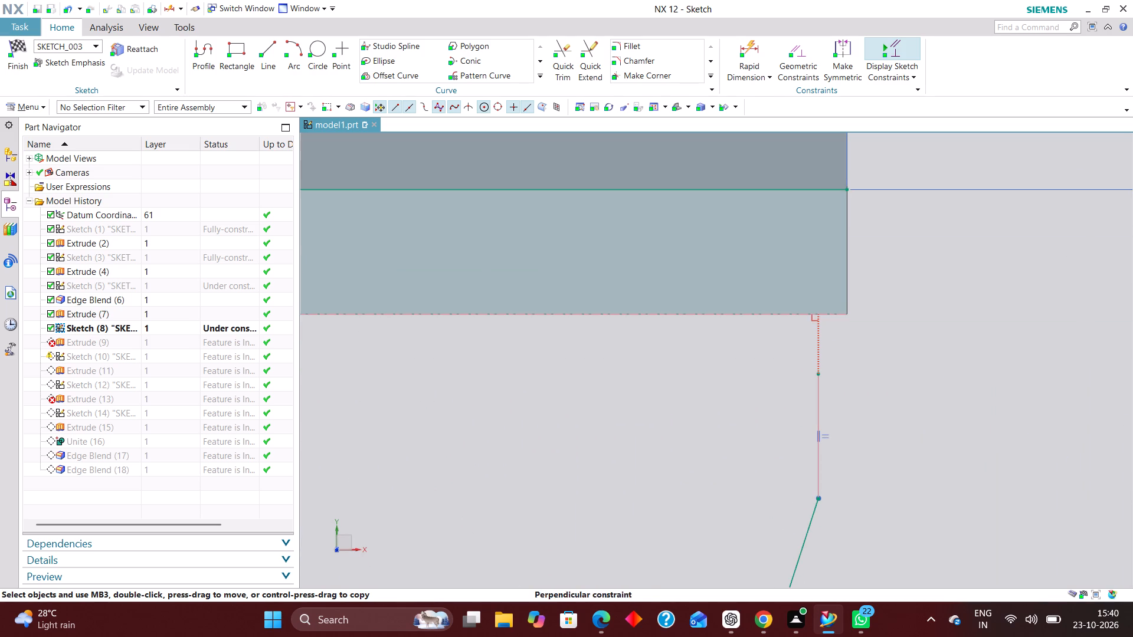
pyautogui.moveTo(818, 348); pyautogui.dragTo(716, 350, button='right')
# Snap the short vertical line's free end onto the wide horizontal line's endpoint to close the web profile, and finish the sketch.
pyautogui.scroll(-8, 811, 350)
pyautogui.scroll(-1, 575, 438)
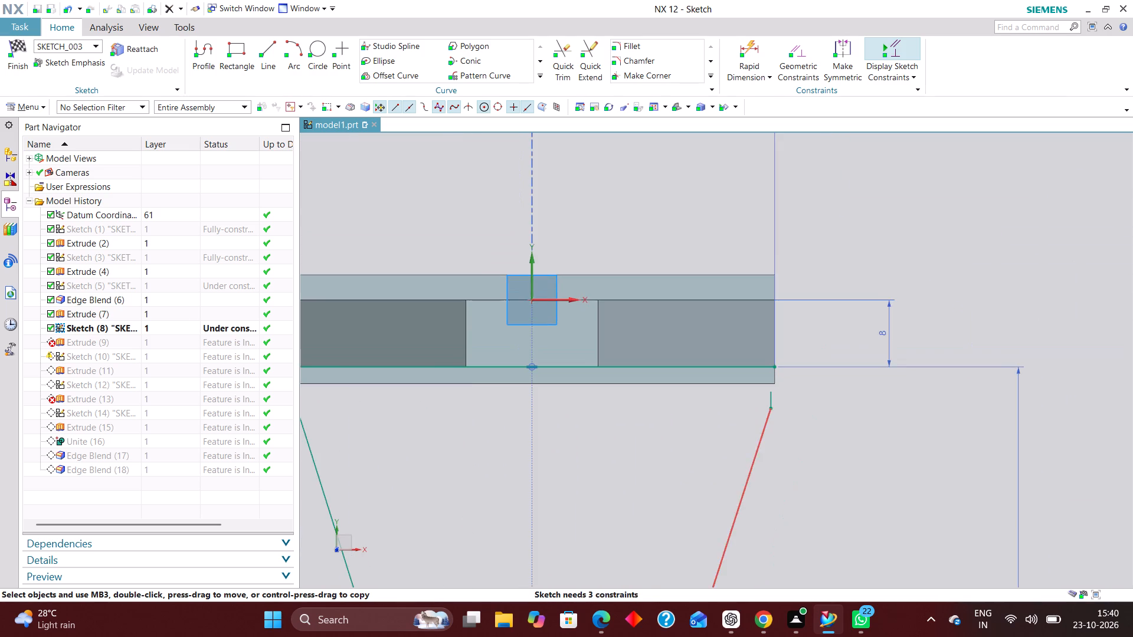
pyautogui.scroll(5, 776, 412)
pyautogui.moveTo(760, 350); pyautogui.dragTo(777, 277)
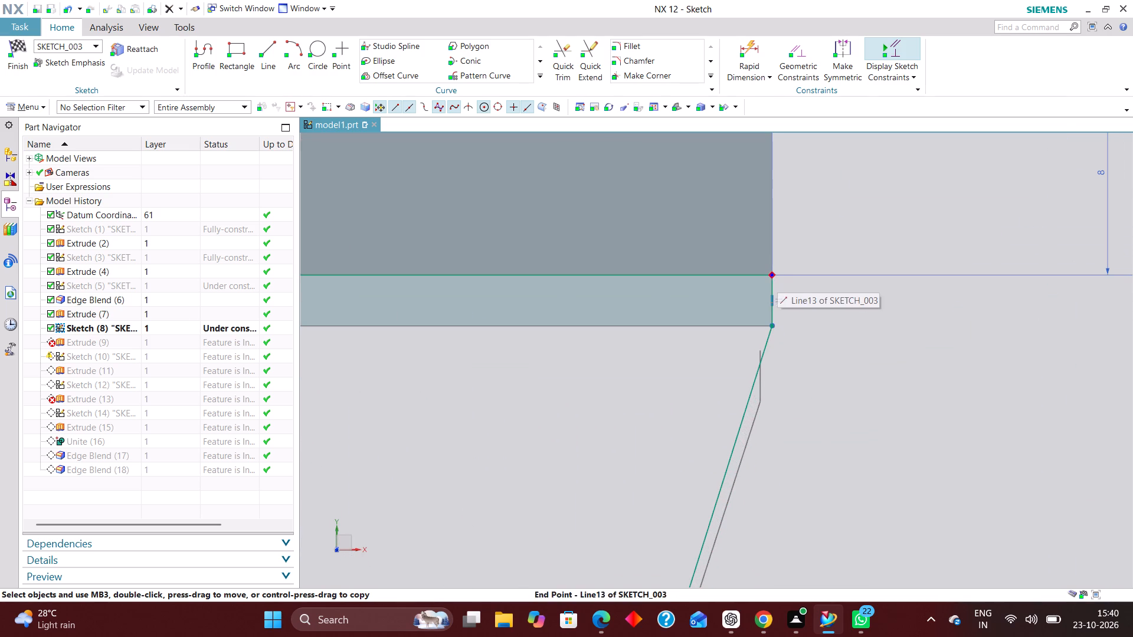
pyautogui.moveTo(777, 277); pyautogui.dragTo(777, 278)
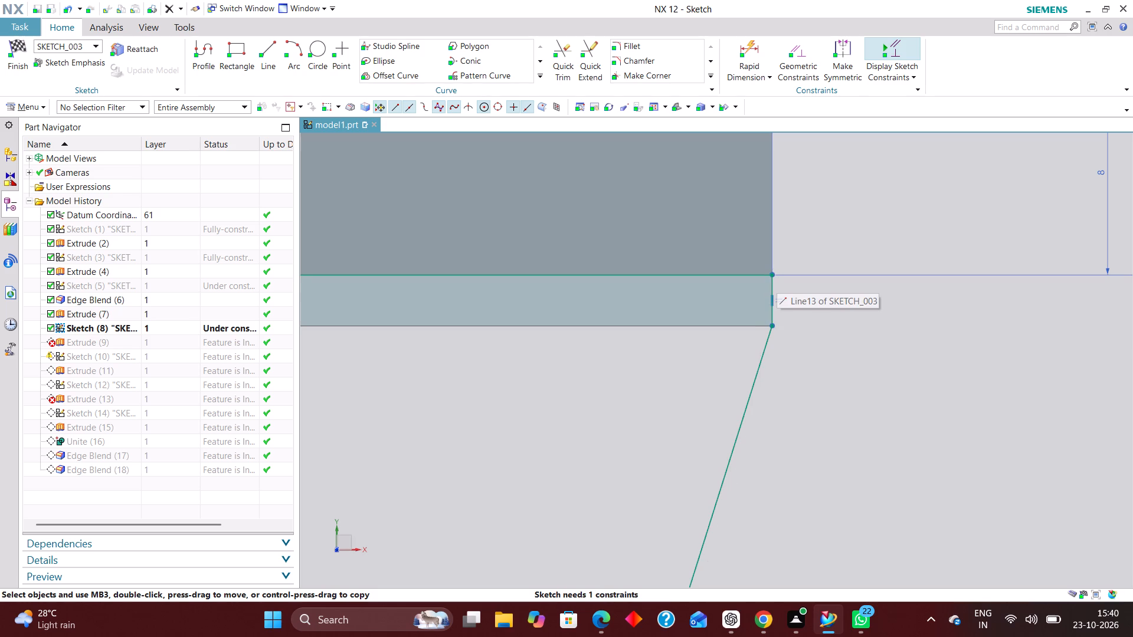
pyautogui.scroll(-10, 794, 351)
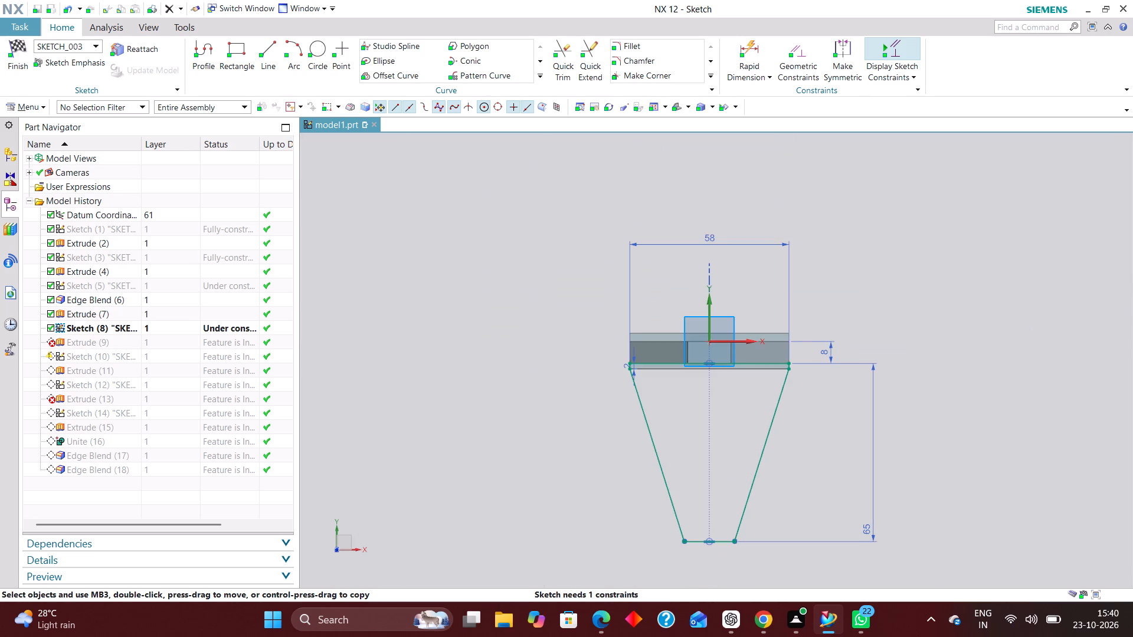
pyautogui.click(23, 41)
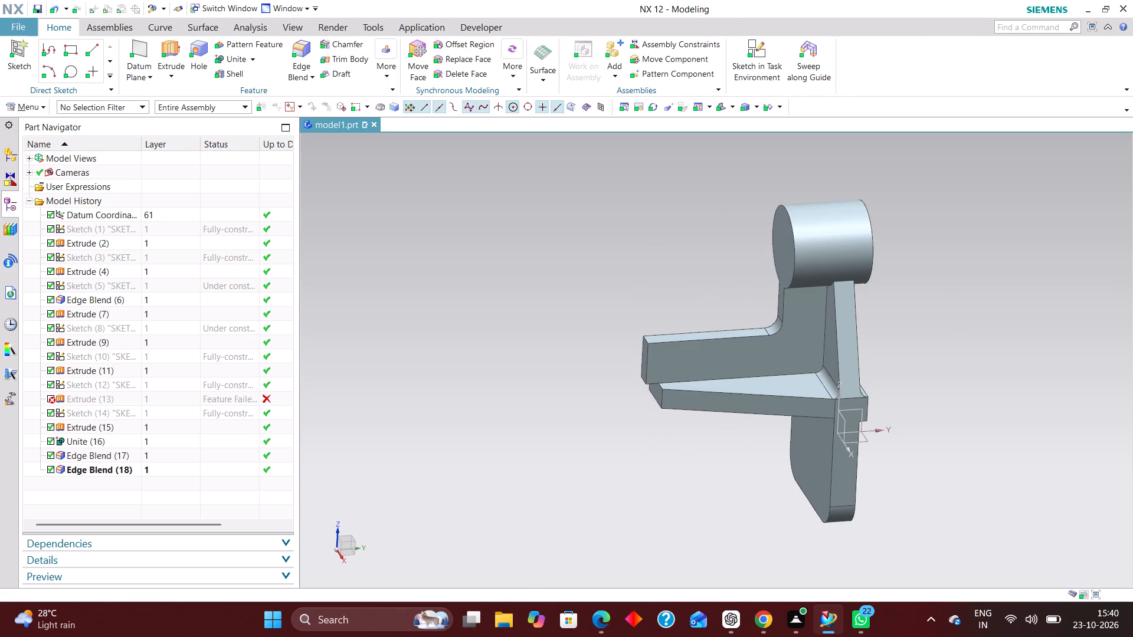
# Edit the end cylinder's circle sketch, set the centre's distance from the plate edge to 17+48 mm and finish the sketch.
pyautogui.click(130, 380)
pyautogui.rightClick(130, 380)
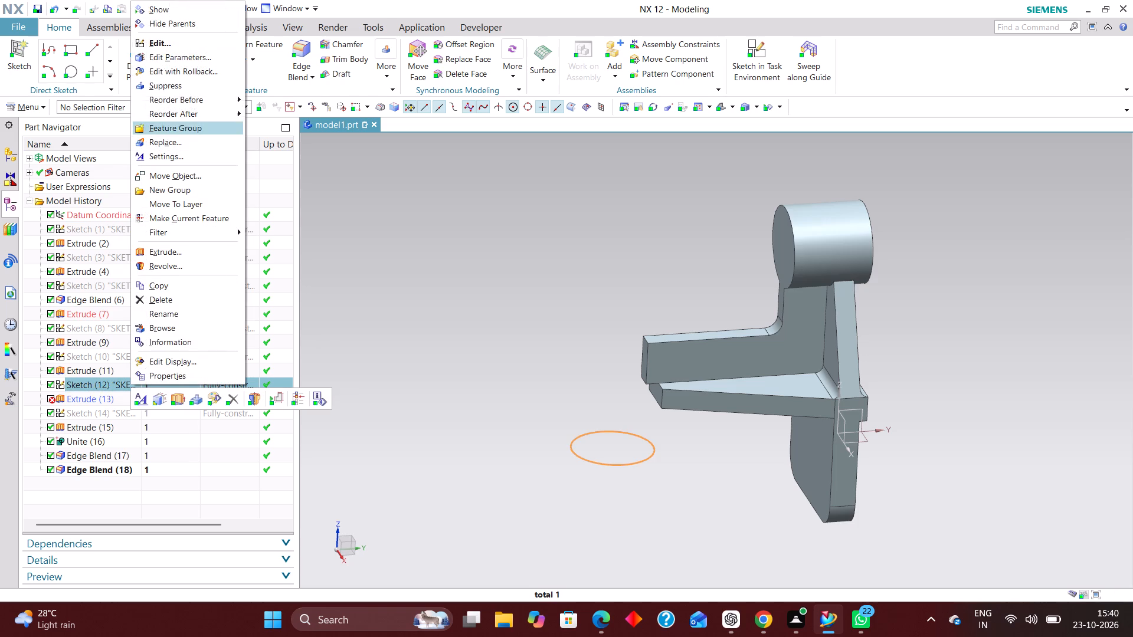
pyautogui.click(202, 72)
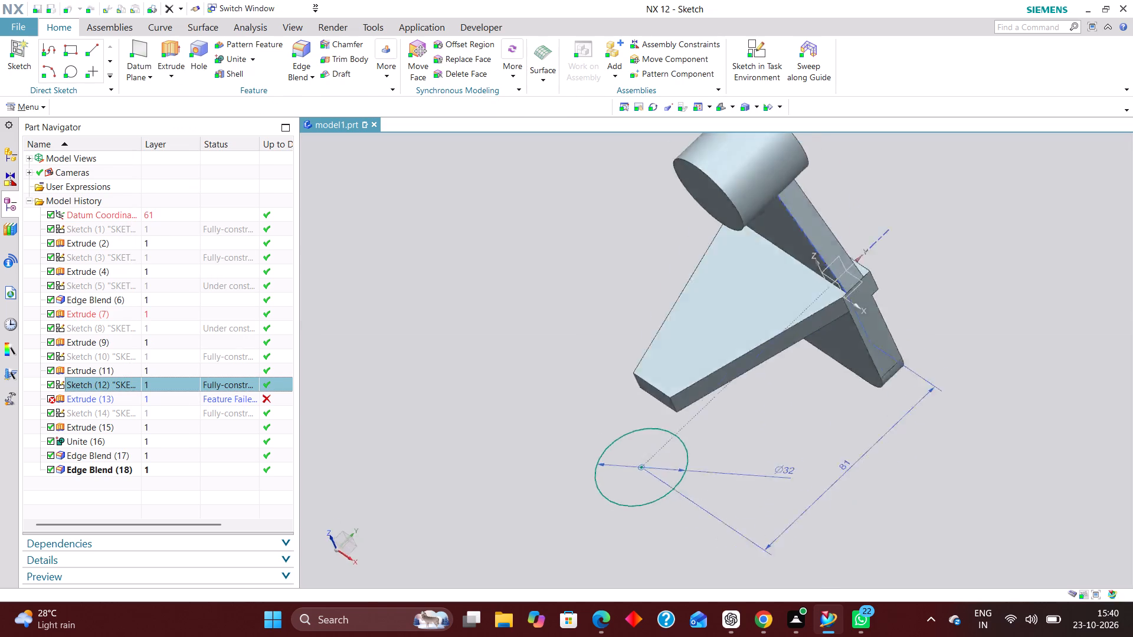
pyautogui.doubleClick(857, 322)
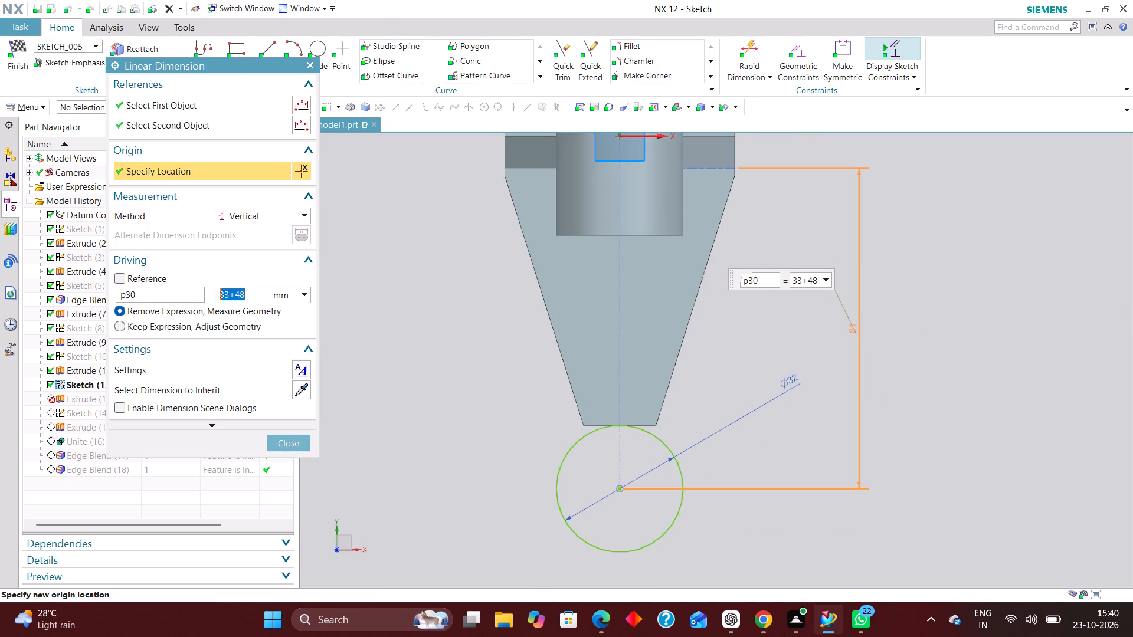
pyautogui.write('17')
pyautogui.press('+')
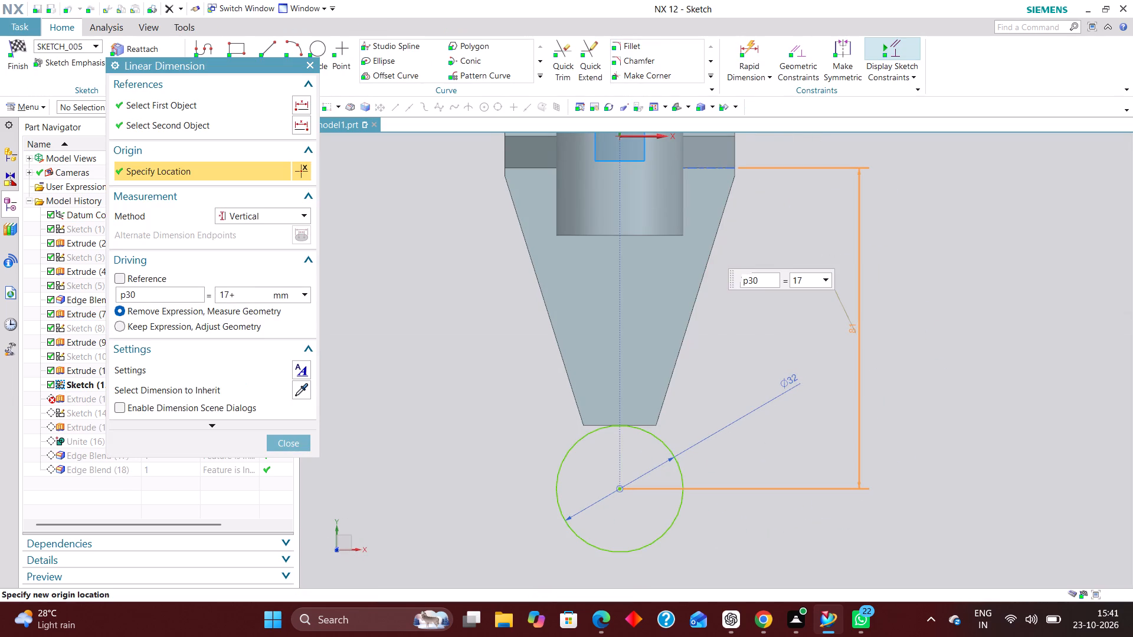
pyautogui.write('45')
pyautogui.press('BackSpace')
pyautogui.press('8')
pyautogui.press('Return')
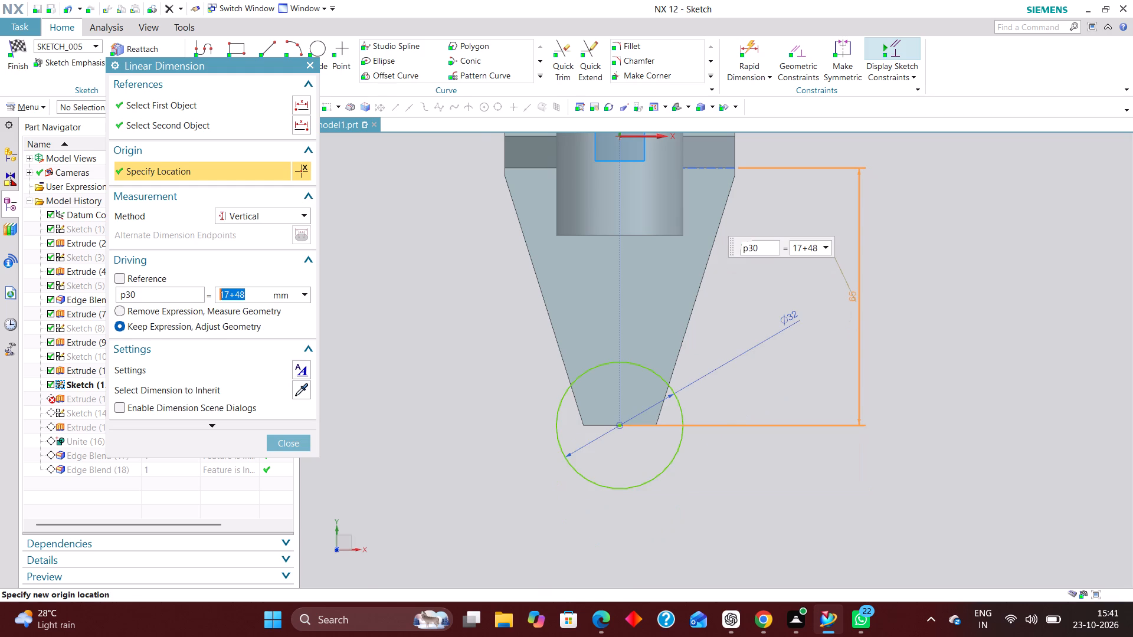
pyautogui.click(302, 447)
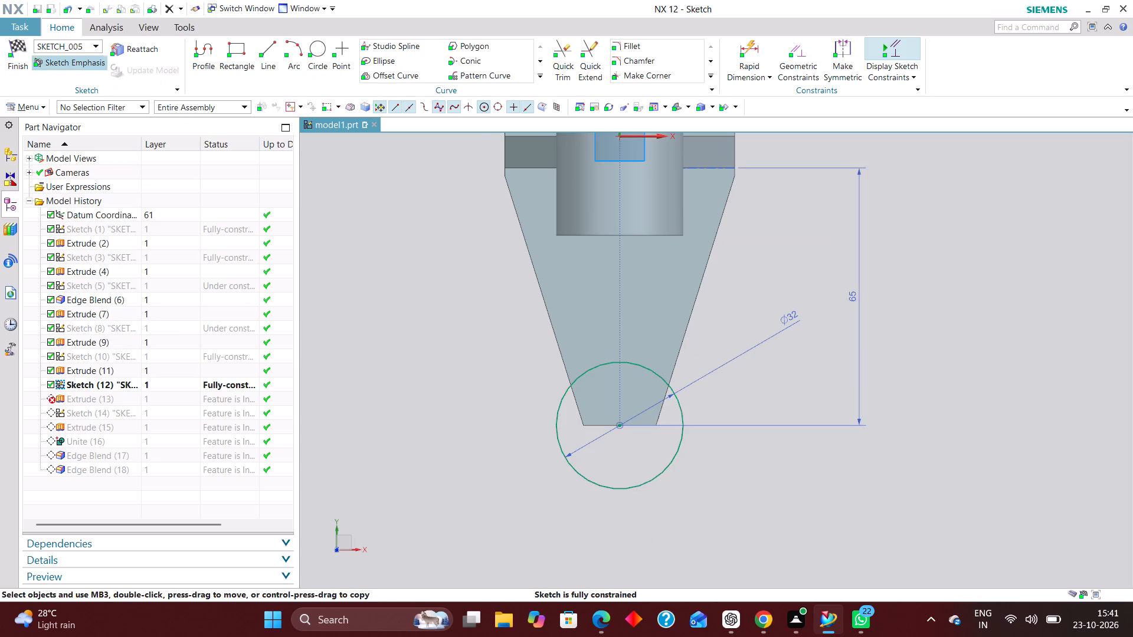
pyautogui.click(24, 45)
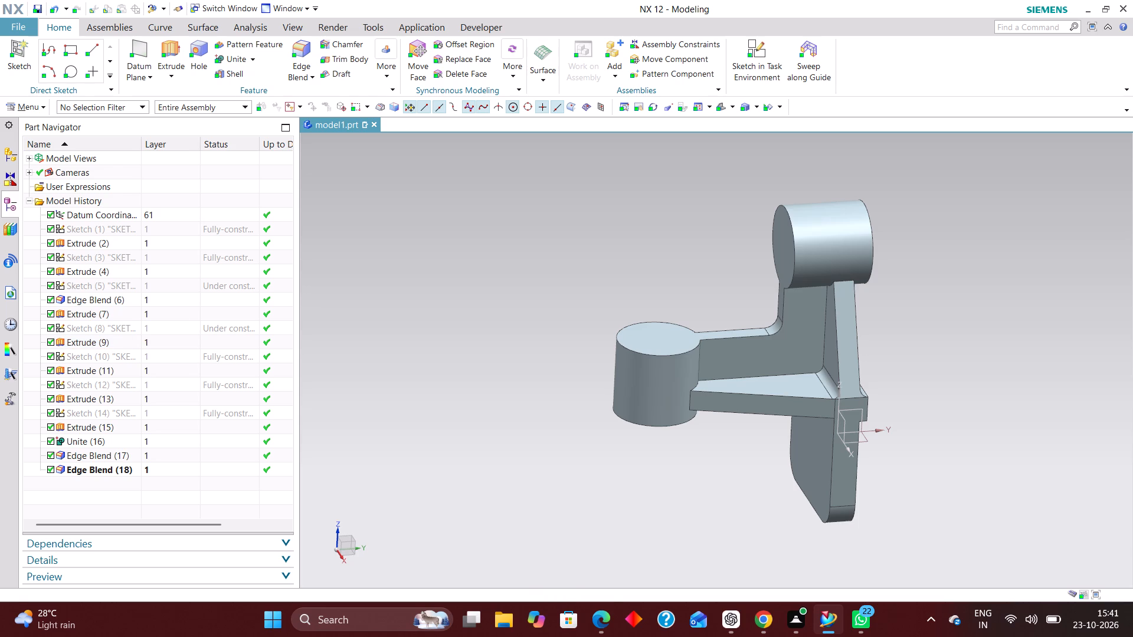
# Examine the rebuilt bracket from several angles, checking how the end cylinder meets the horizontal web.
pyautogui.moveTo(742, 504); pyautogui.dragTo(769, 507, button='middle')
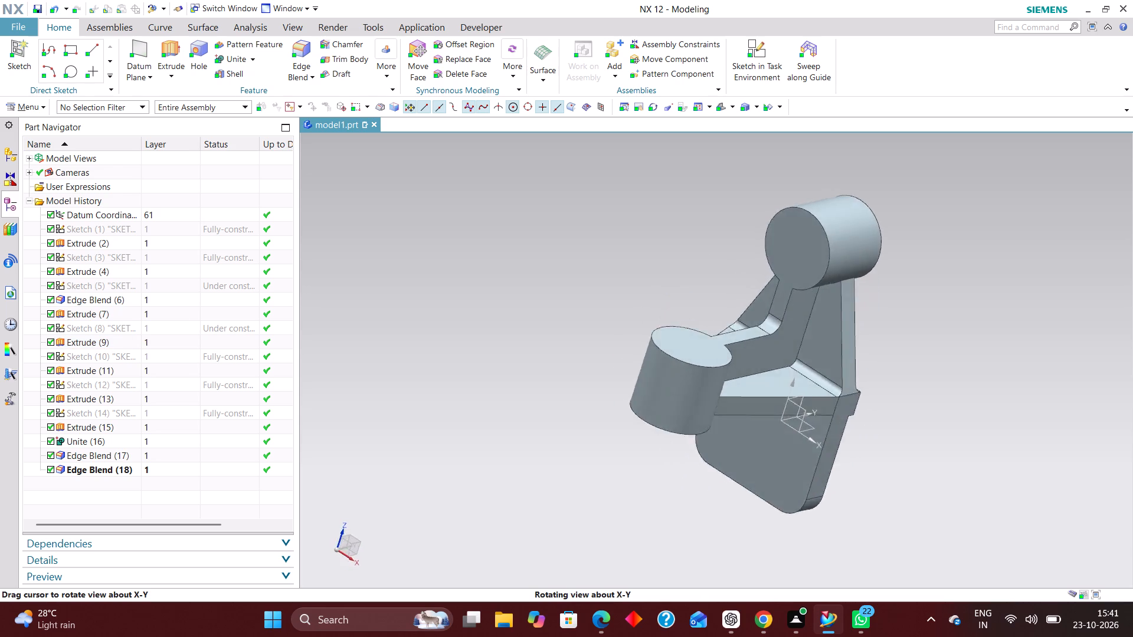
pyautogui.moveTo(769, 507); pyautogui.dragTo(726, 492, button='middle')
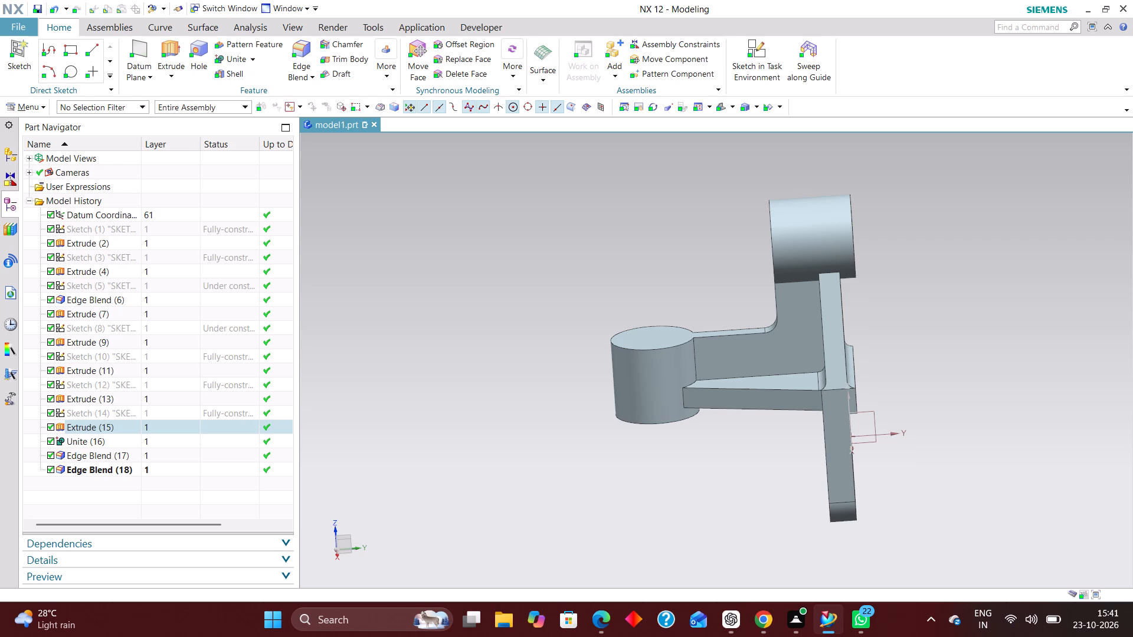
pyautogui.scroll(-1, 722, 477)
pyautogui.moveTo(728, 477); pyautogui.dragTo(735, 477, button='middle')
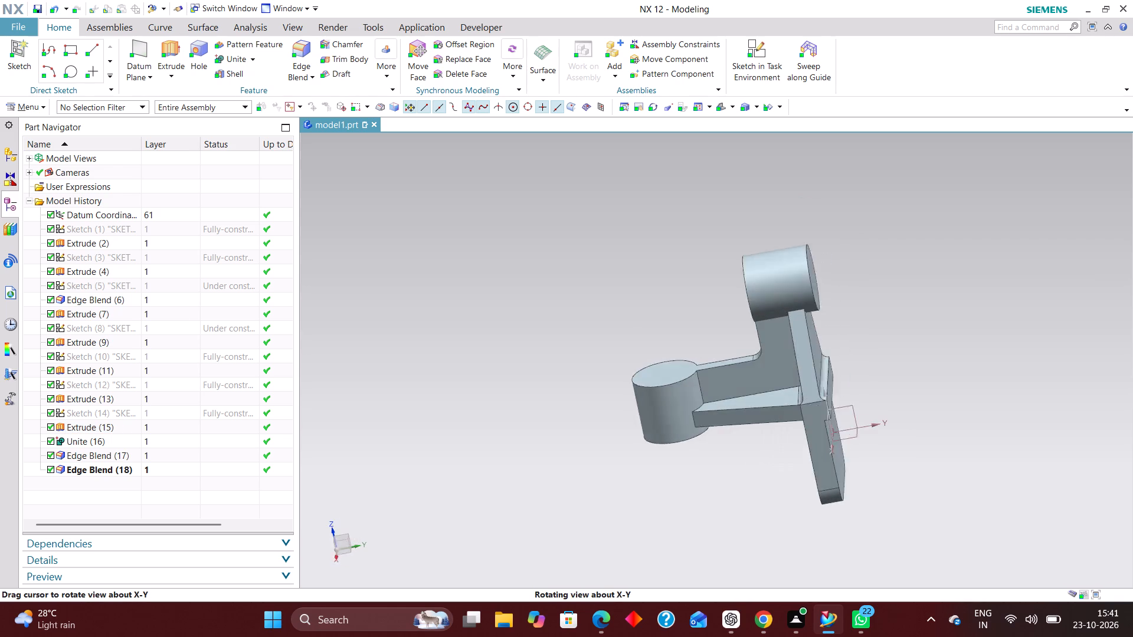
pyautogui.moveTo(735, 477); pyautogui.dragTo(754, 467, button='middle')
pyautogui.scroll(4, 762, 366)
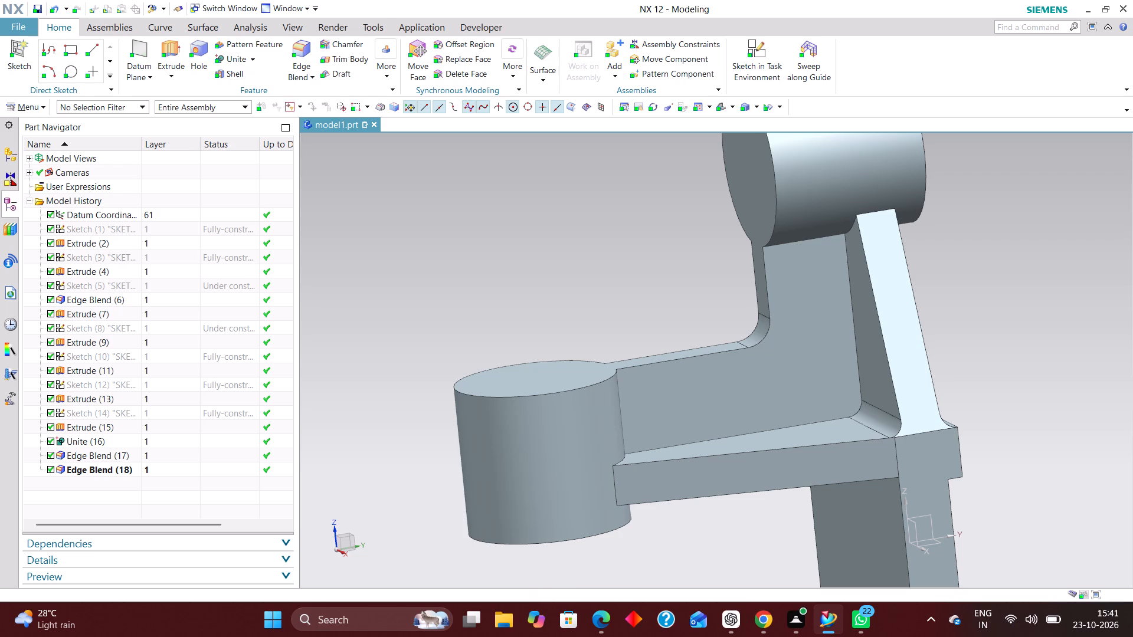
pyautogui.scroll(-2, 689, 385)
pyautogui.scroll(1, 685, 547)
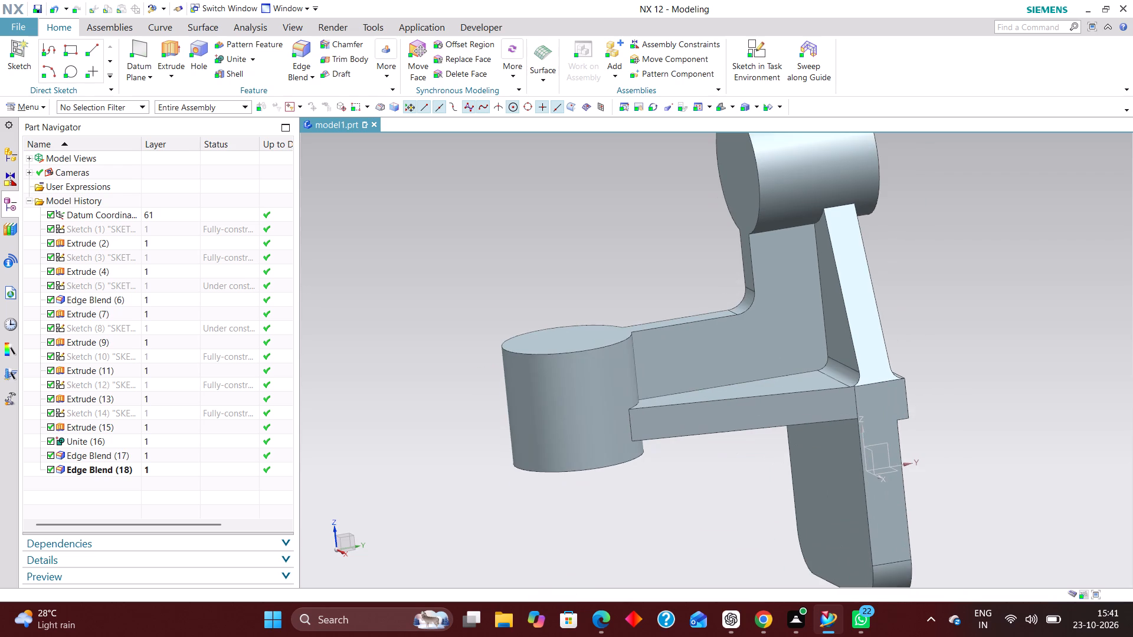
pyautogui.scroll(-2, 696, 416)
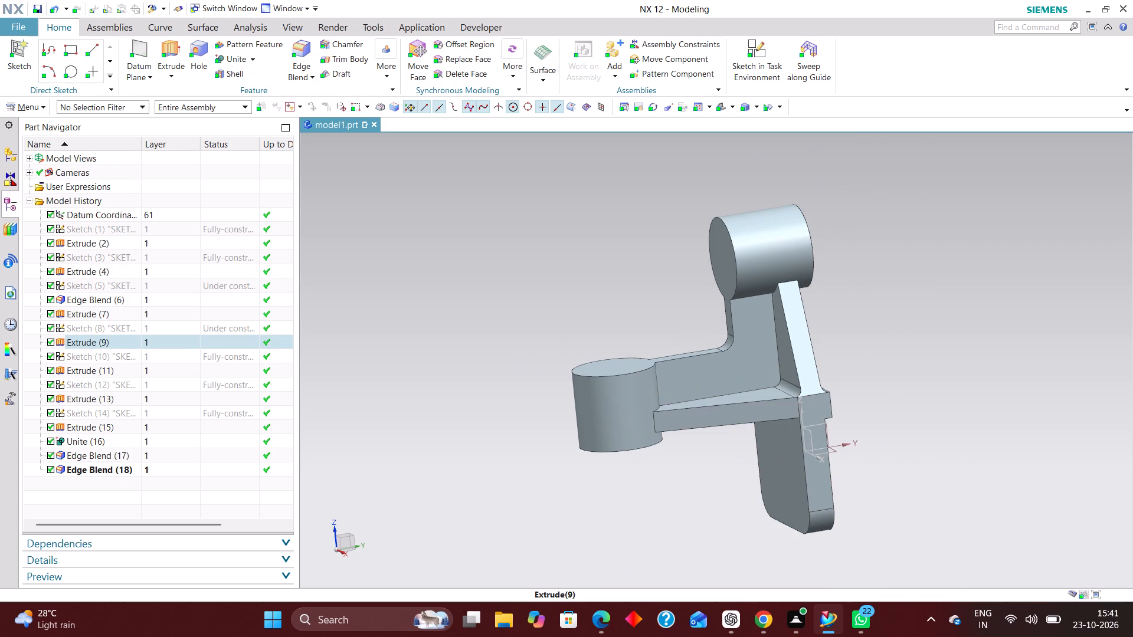
# Create a new sketch on the vertical YZ datum plane through the bracket's middle.
pyautogui.moveTo(962, 467); pyautogui.dragTo(945, 471, button='right')
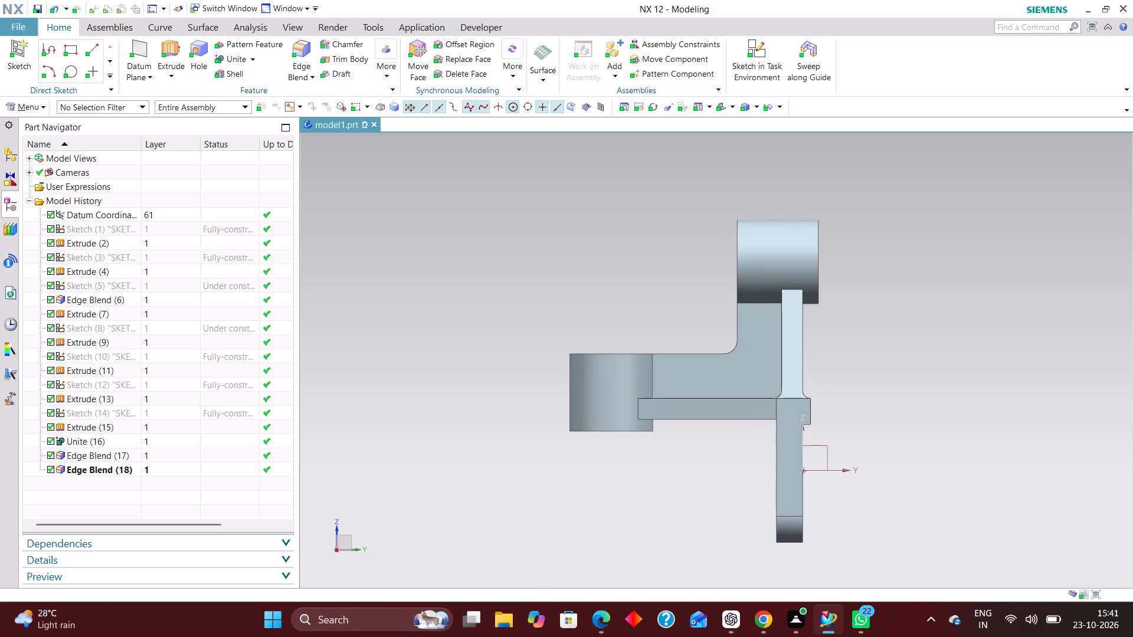
pyautogui.click(754, 42)
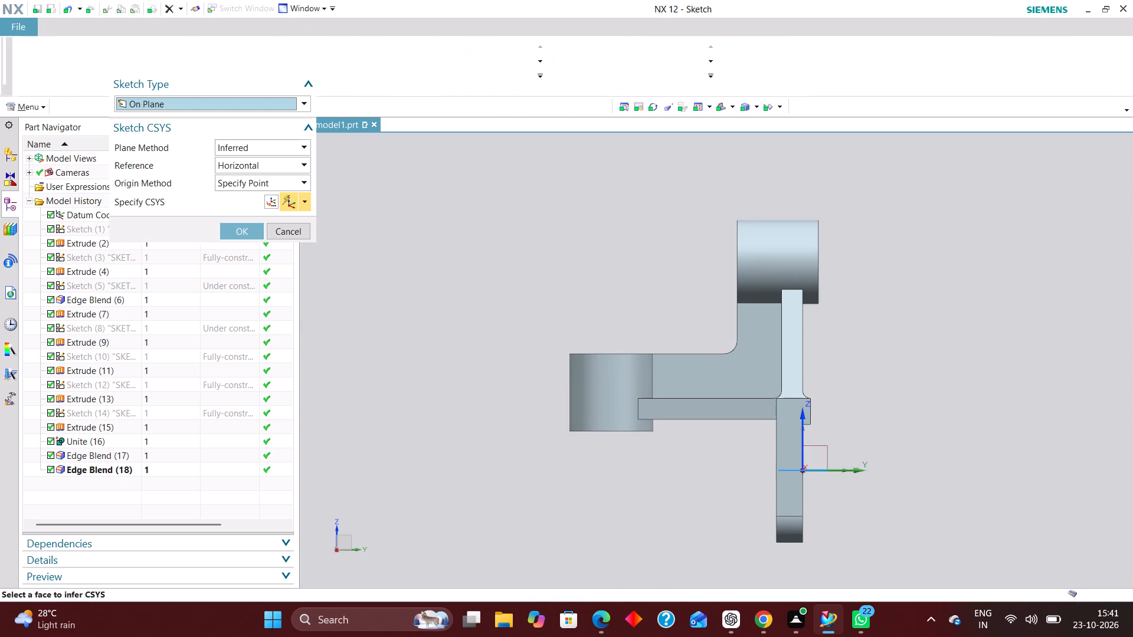
pyautogui.moveTo(837, 419); pyautogui.dragTo(865, 441, button='middle')
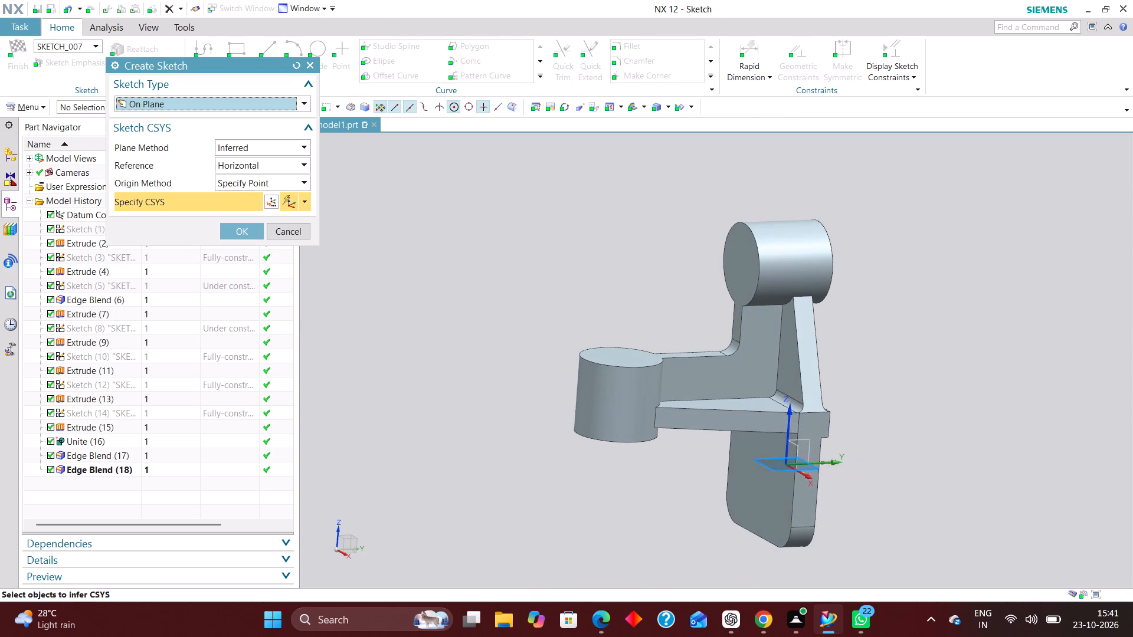
pyautogui.click(796, 438)
pyautogui.click(239, 225)
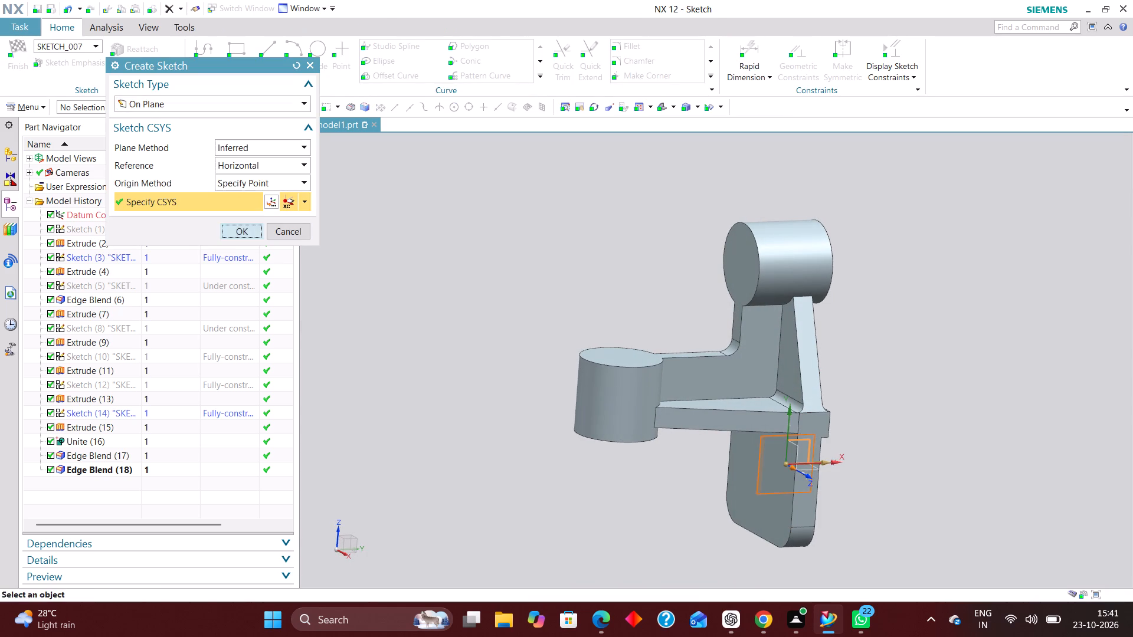
# Sketch a horizontal line just beneath the web and, from its plate-side end, a vertical line about 46 mm downward.
pyautogui.click(261, 55)
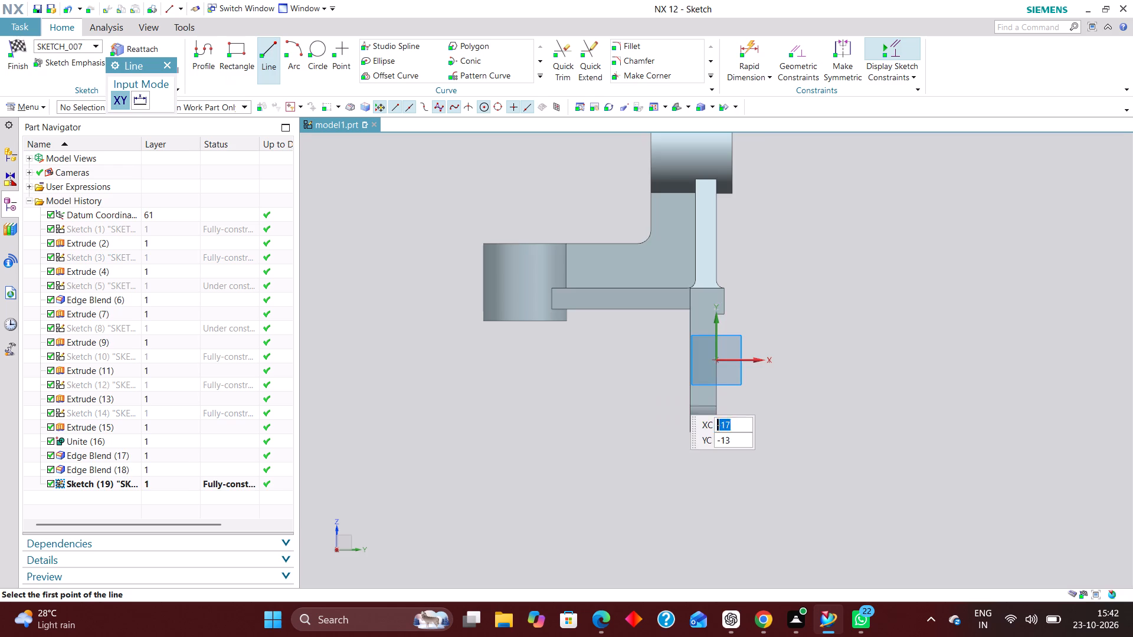
pyautogui.scroll(2, 634, 359)
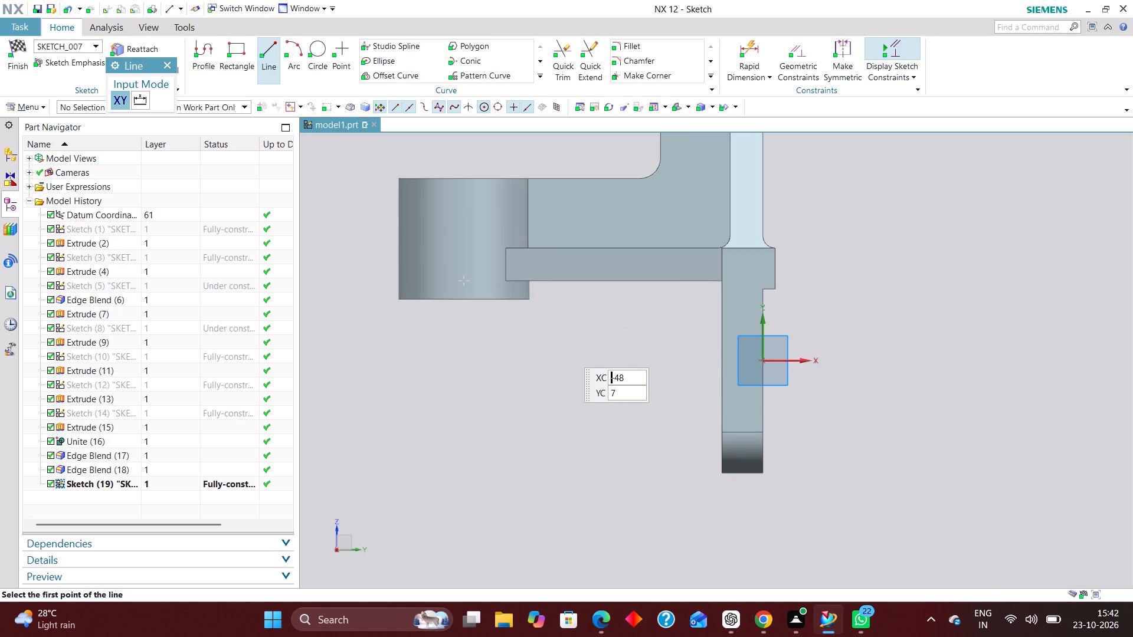
pyautogui.scroll(3, 533, 293)
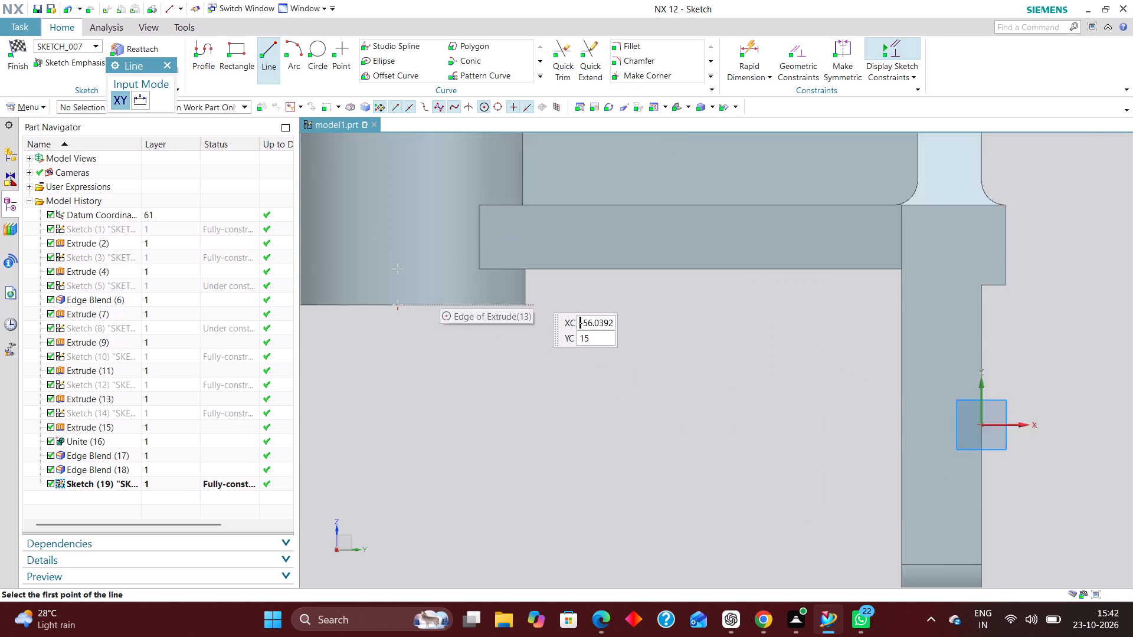
pyautogui.scroll(2, 533, 293)
pyautogui.click(532, 275)
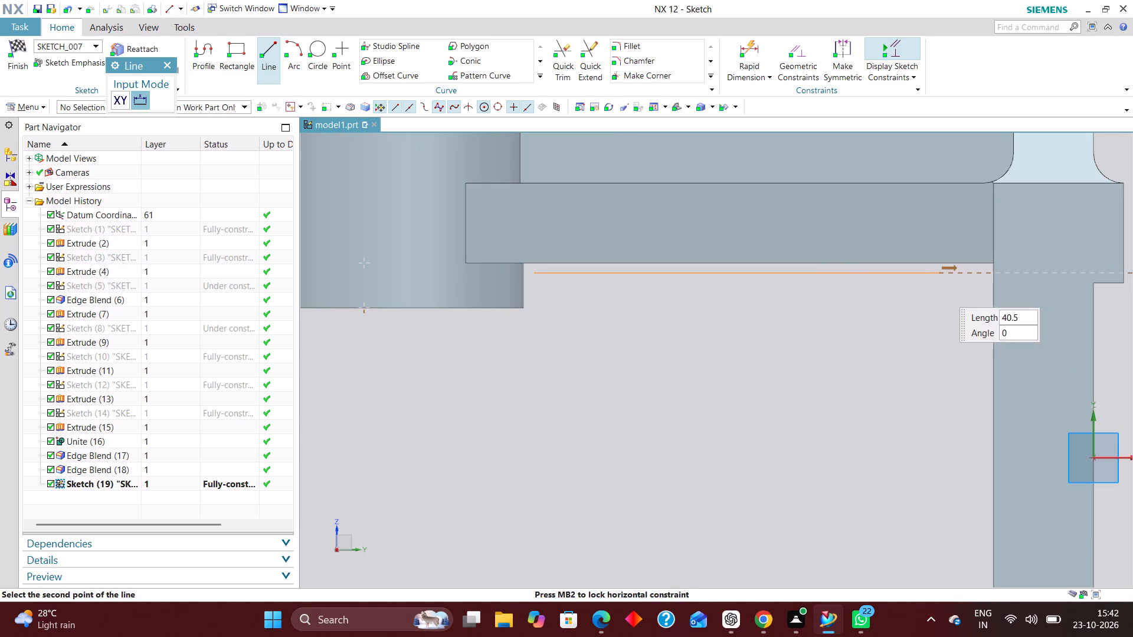
pyautogui.click(971, 277)
pyautogui.scroll(-4, 972, 285)
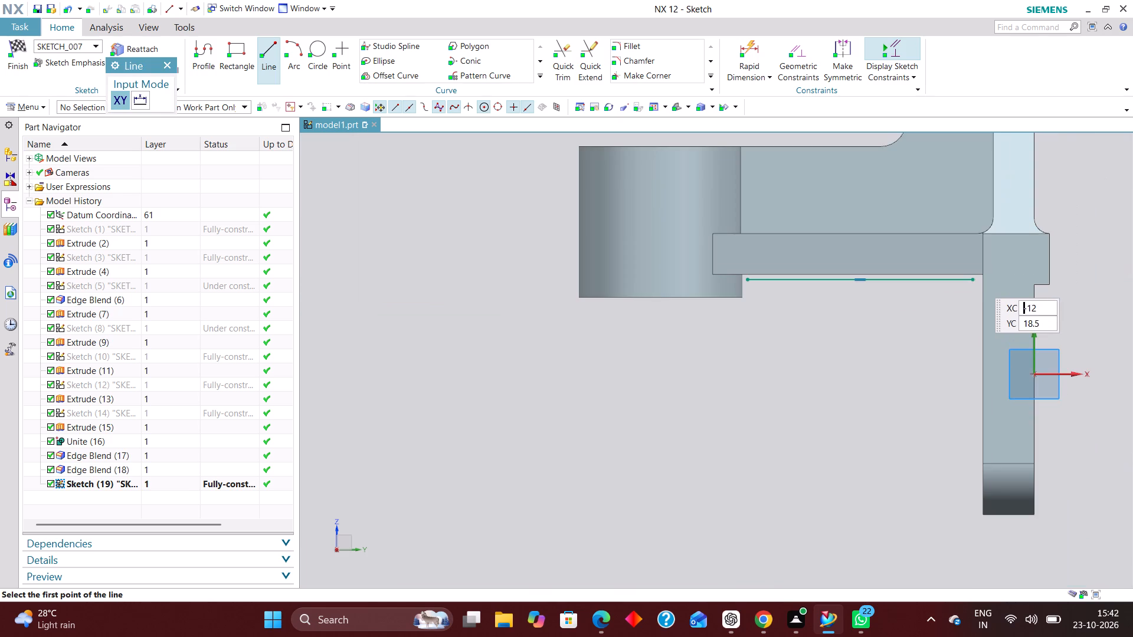
pyautogui.click(975, 280)
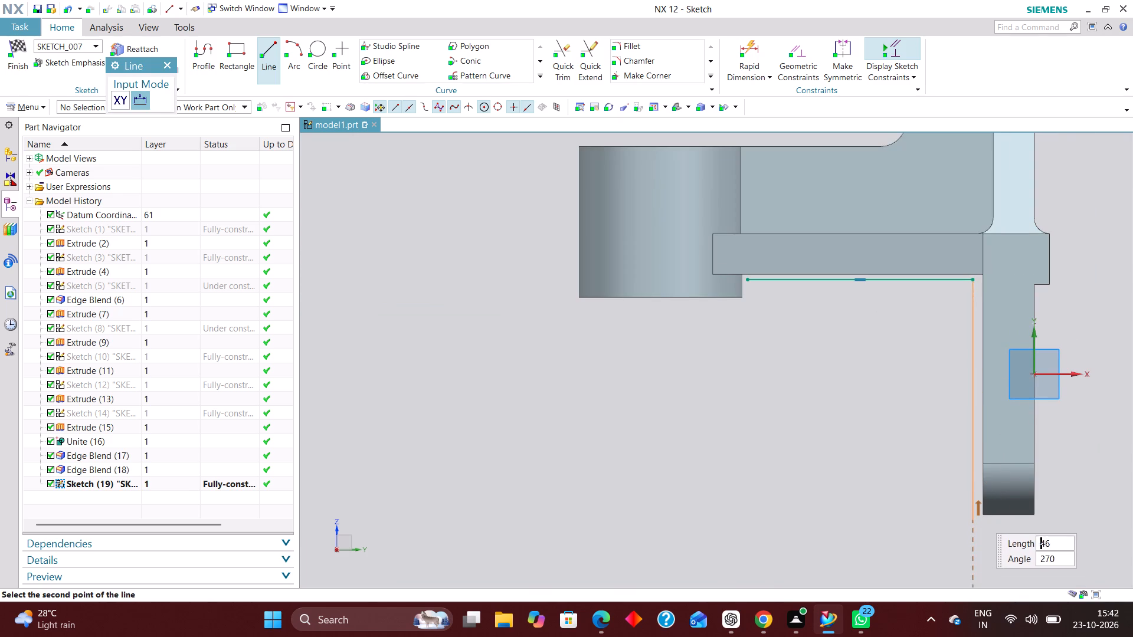
pyautogui.click(975, 515)
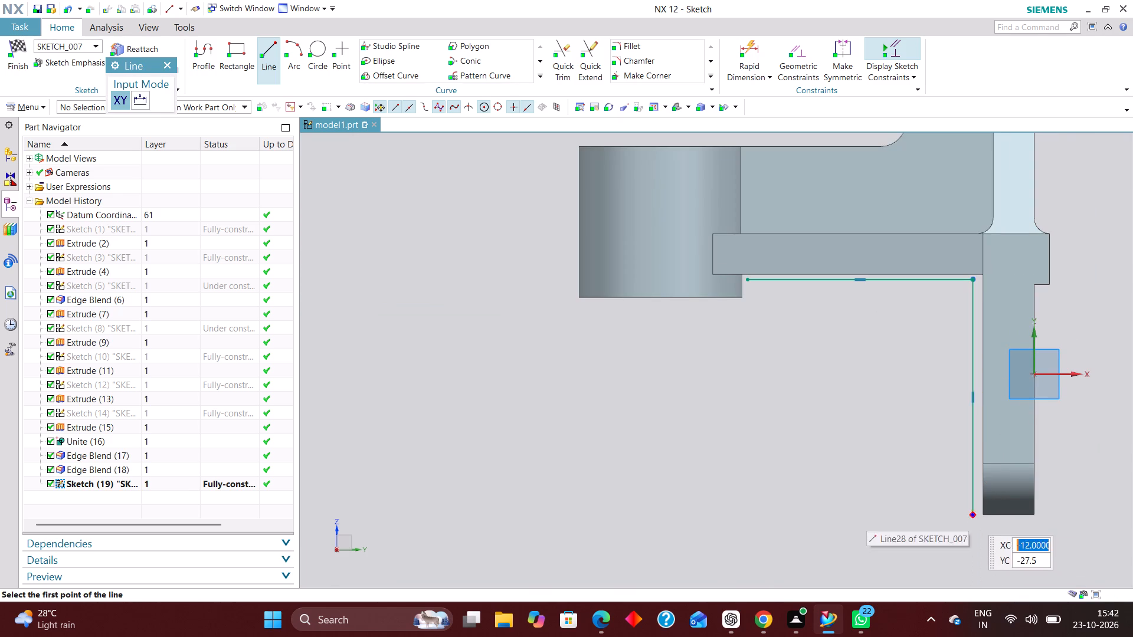
# Close the rib profile with a sloped line at about 135° and a short vertical line about 2.4 mm long near the cylinder.
pyautogui.click(969, 515)
pyautogui.scroll(6, 752, 285)
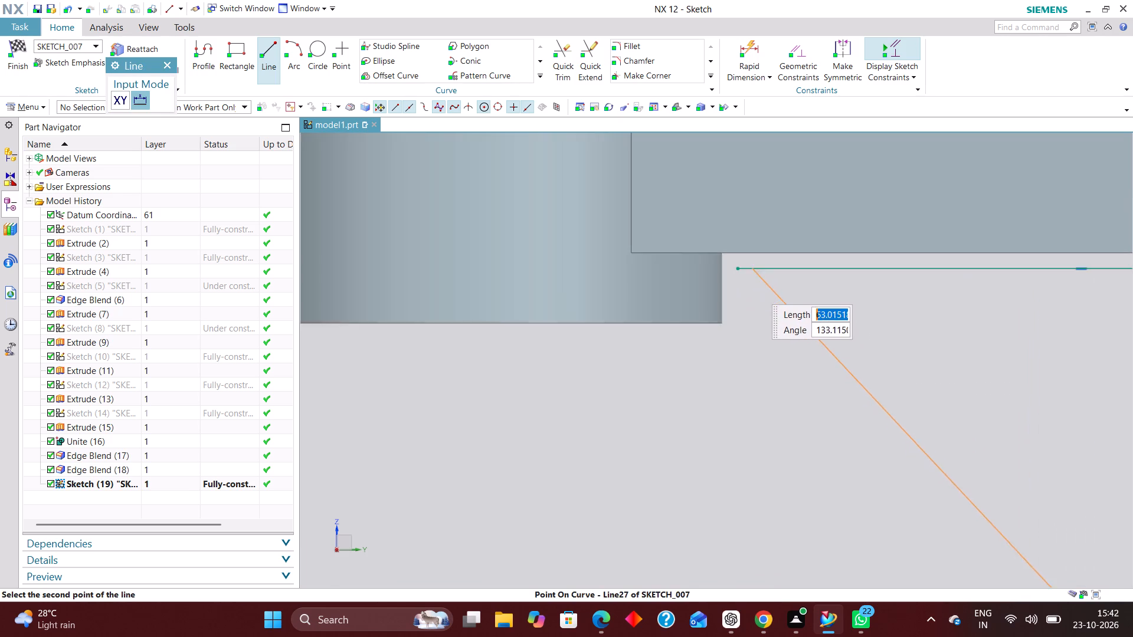
pyautogui.scroll(5, 738, 313)
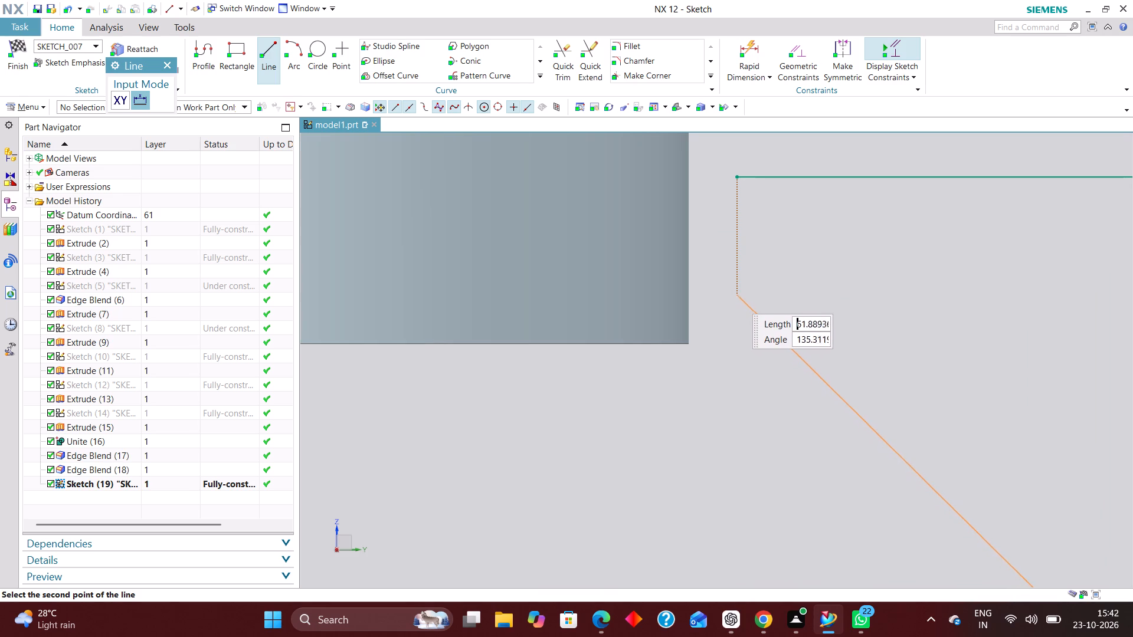
pyautogui.click(732, 290)
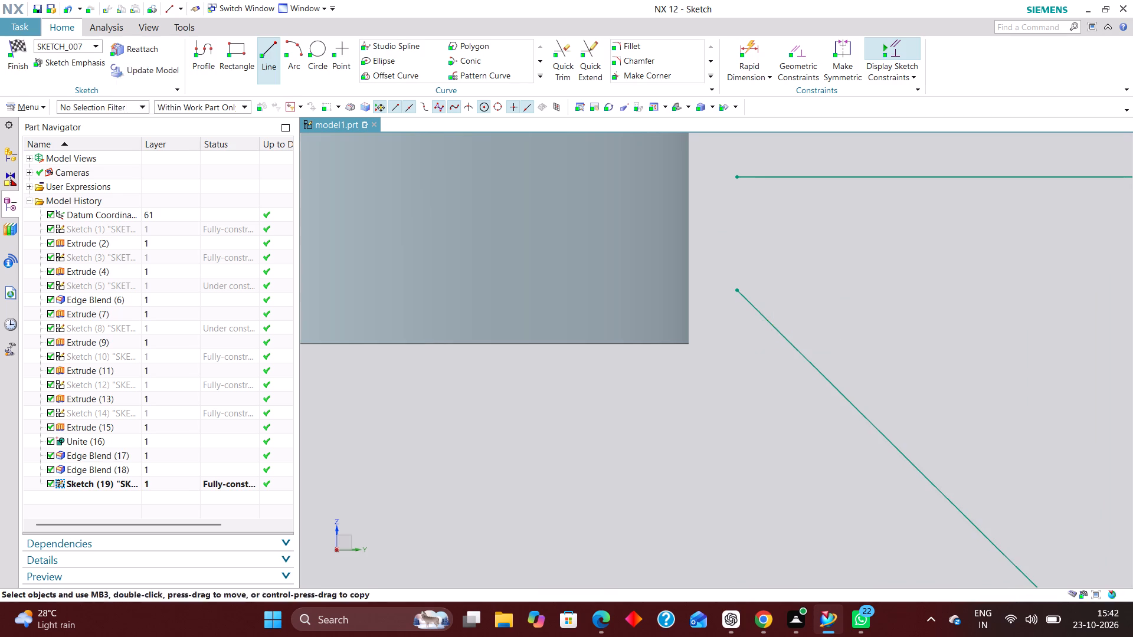
pyautogui.click(736, 290)
pyautogui.click(735, 180)
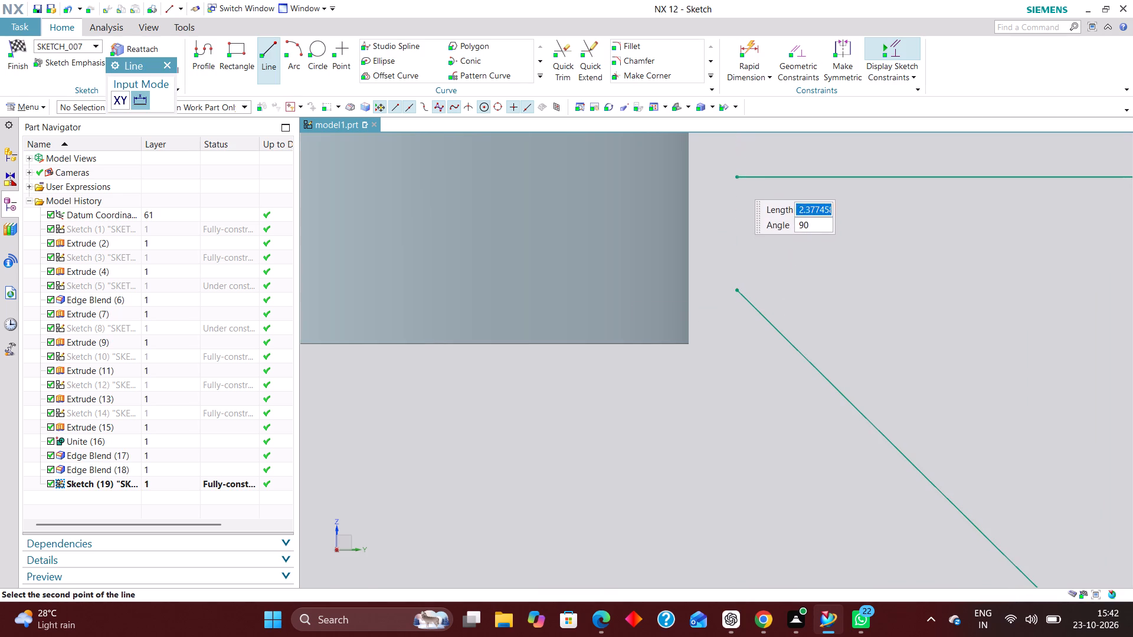
pyautogui.scroll(-9, 581, 288)
pyautogui.scroll(-2, 610, 342)
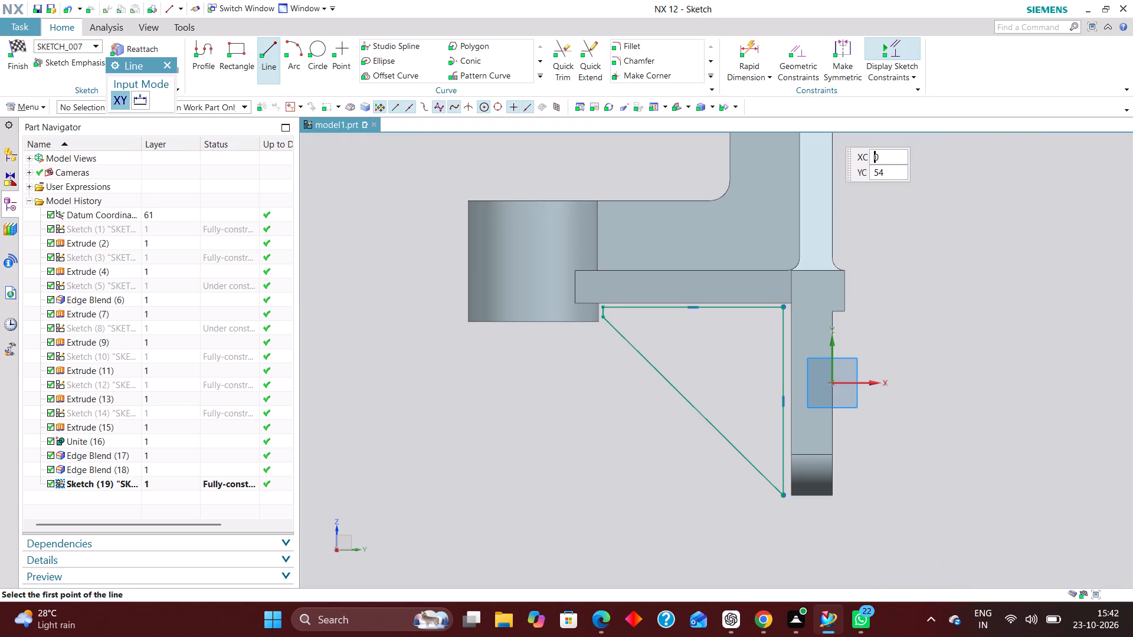
# Dimension the rib profile's upper horizontal line from the sketch's horizontal axis and set the distance to 19.5 mm.
pyautogui.click(746, 48)
pyautogui.scroll(4, 843, 378)
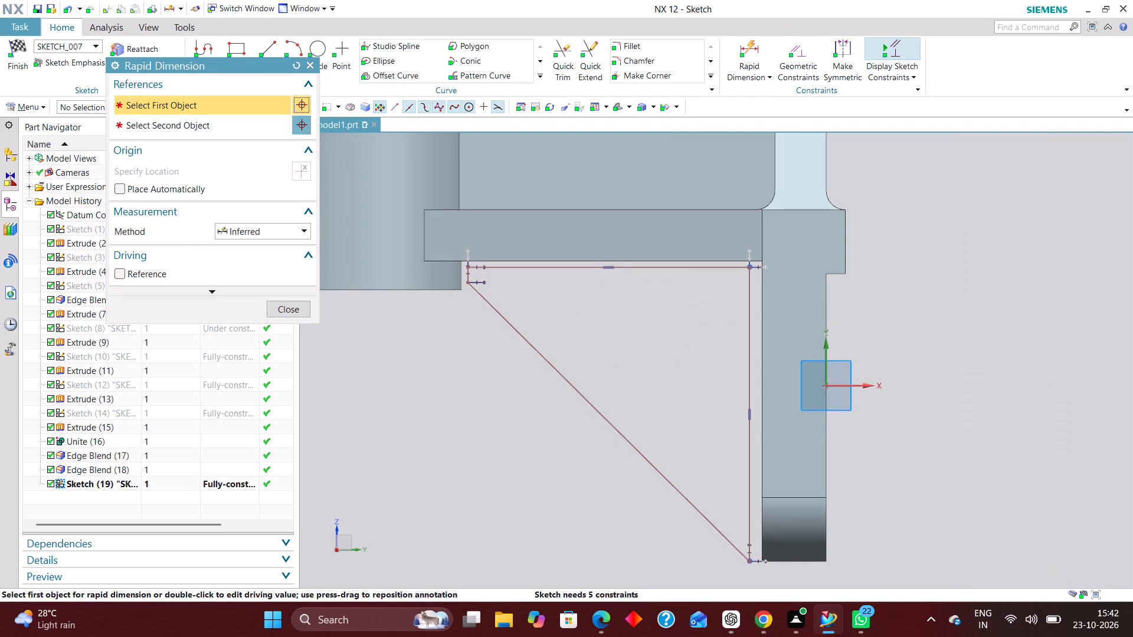
pyautogui.click(854, 388)
pyautogui.click(690, 264)
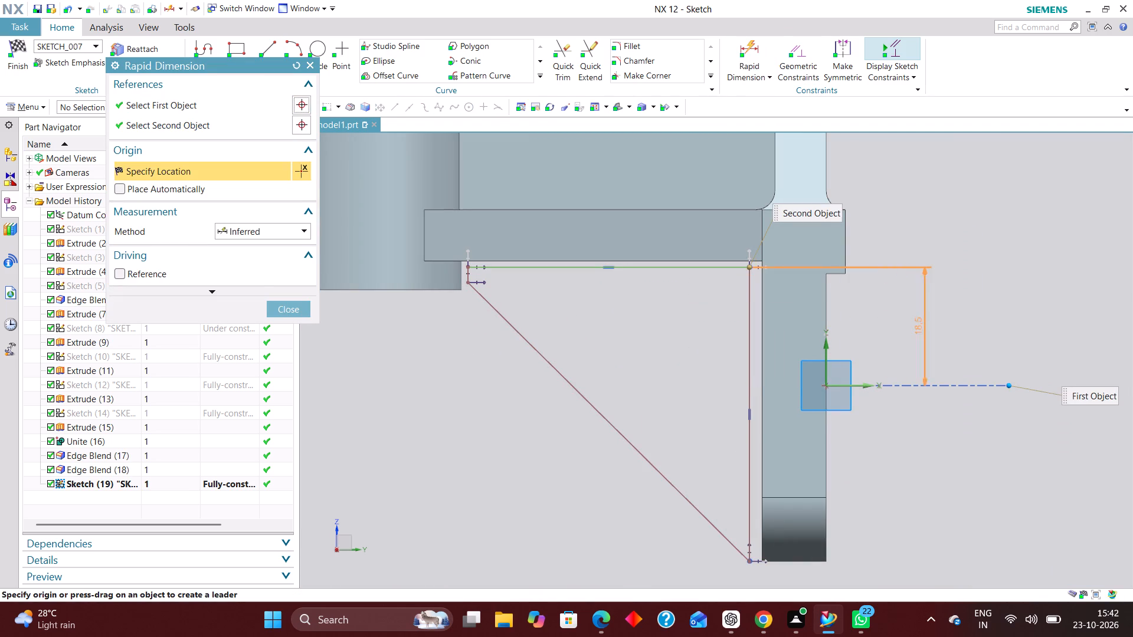
pyautogui.click(933, 329)
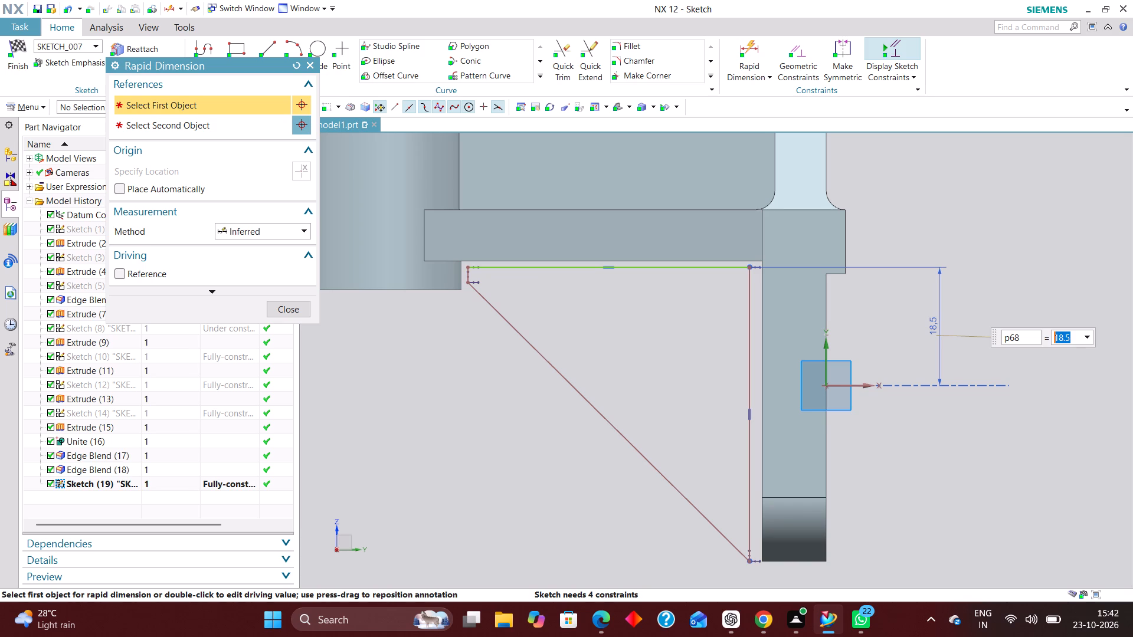
pyautogui.write('19')
pyautogui.press('Return')
pyautogui.write('19.5')
pyautogui.press('Return')
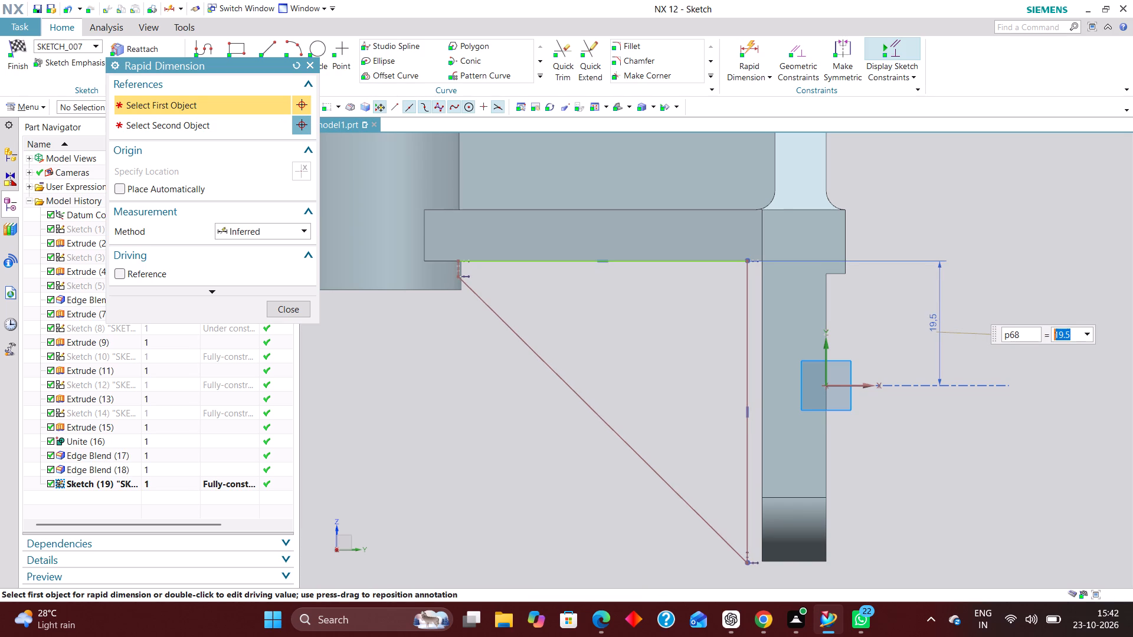
# Dimension the rib profile's short vertical line near the cylinder and set its length to 3 mm.
pyautogui.scroll(6, 456, 274)
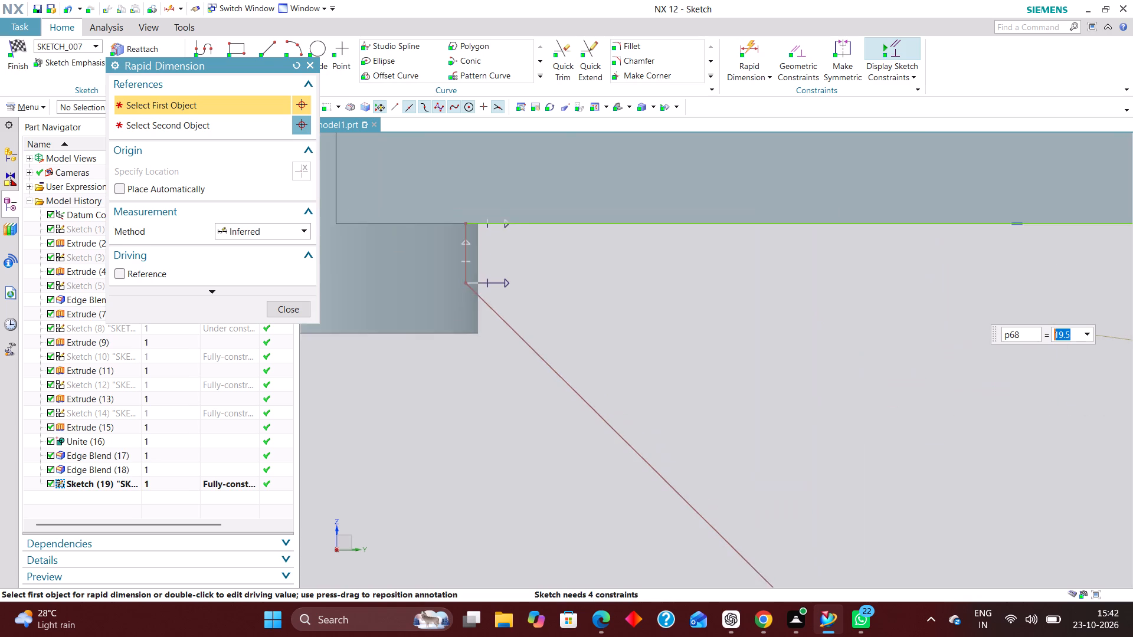
pyautogui.scroll(6, 466, 259)
pyautogui.click(467, 288)
pyautogui.click(721, 229)
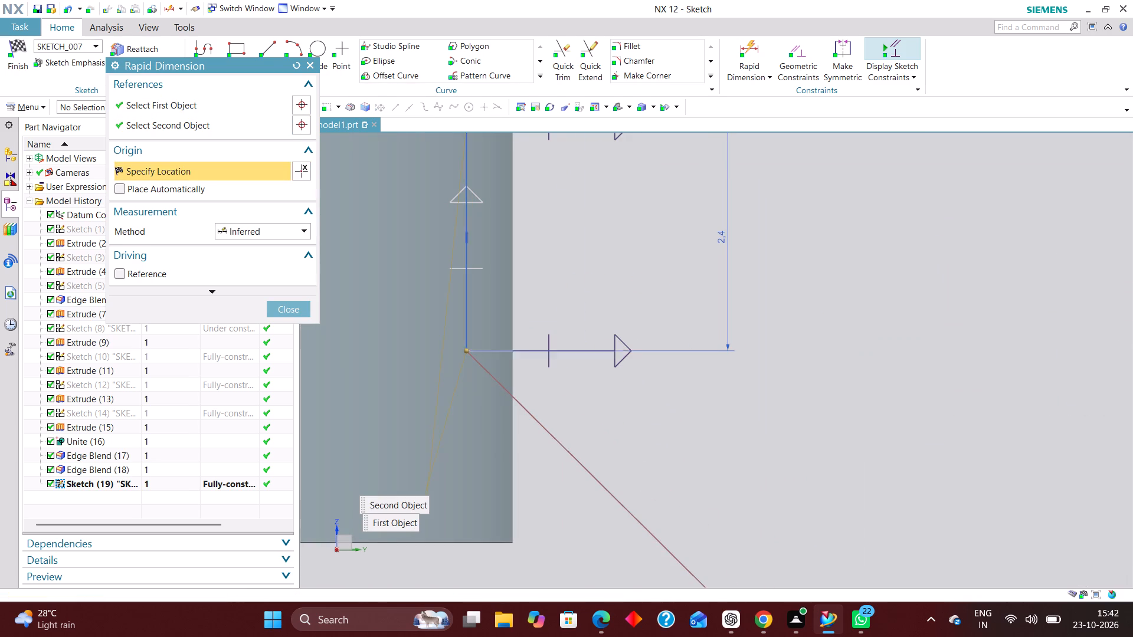
pyautogui.press('3')
pyautogui.press('Return')
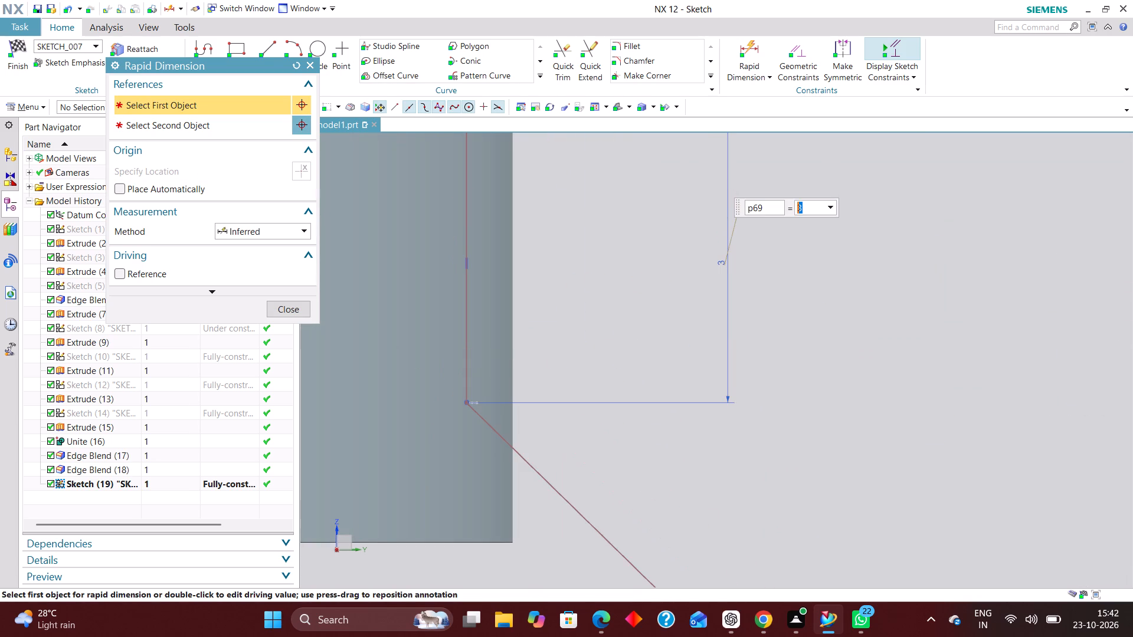
# Dimension the rib profile's long vertical line from the plate's outer vertical edge and set the distance to 10 mm.
pyautogui.scroll(-11, 530, 403)
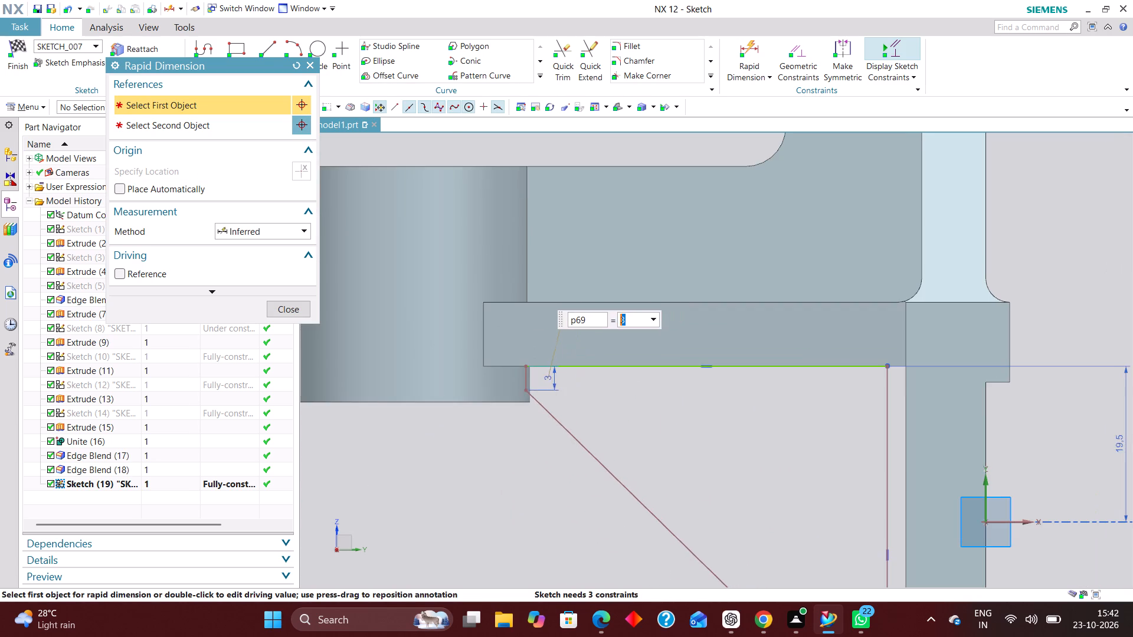
pyautogui.scroll(-2, 670, 376)
pyautogui.scroll(-4, 775, 425)
pyautogui.scroll(5, 799, 477)
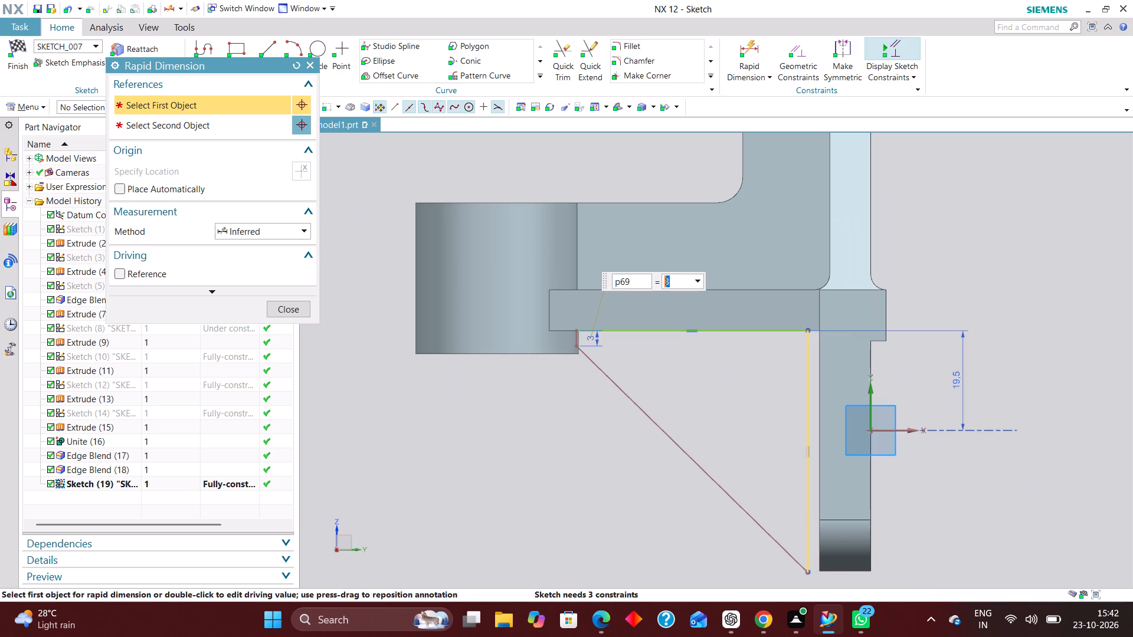
pyautogui.click(873, 412)
pyautogui.click(810, 494)
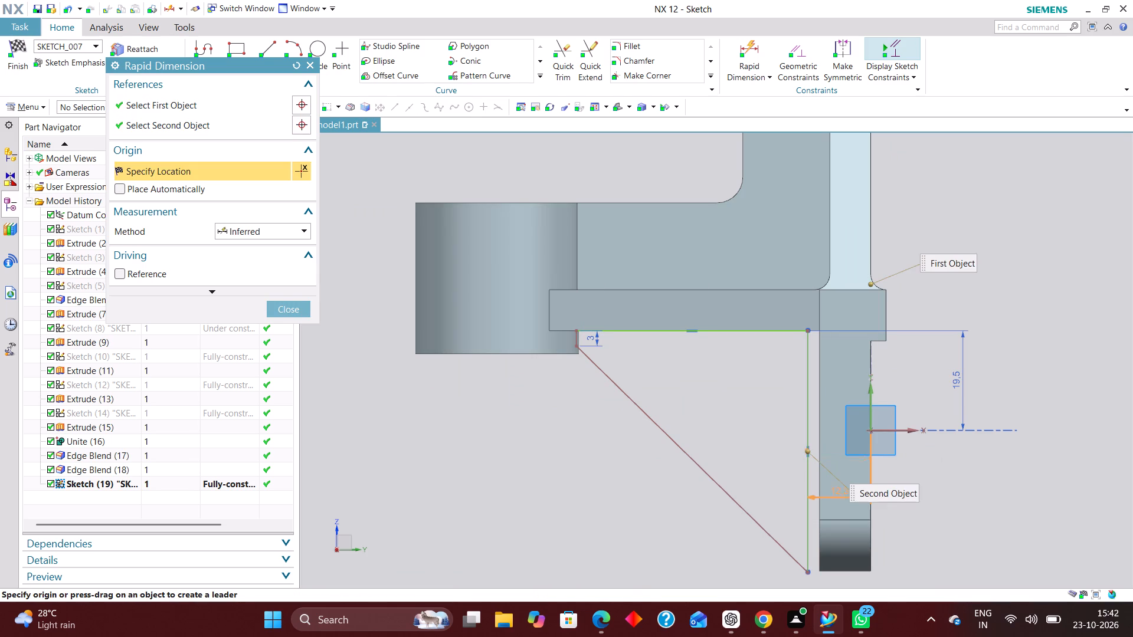
pyautogui.click(972, 470)
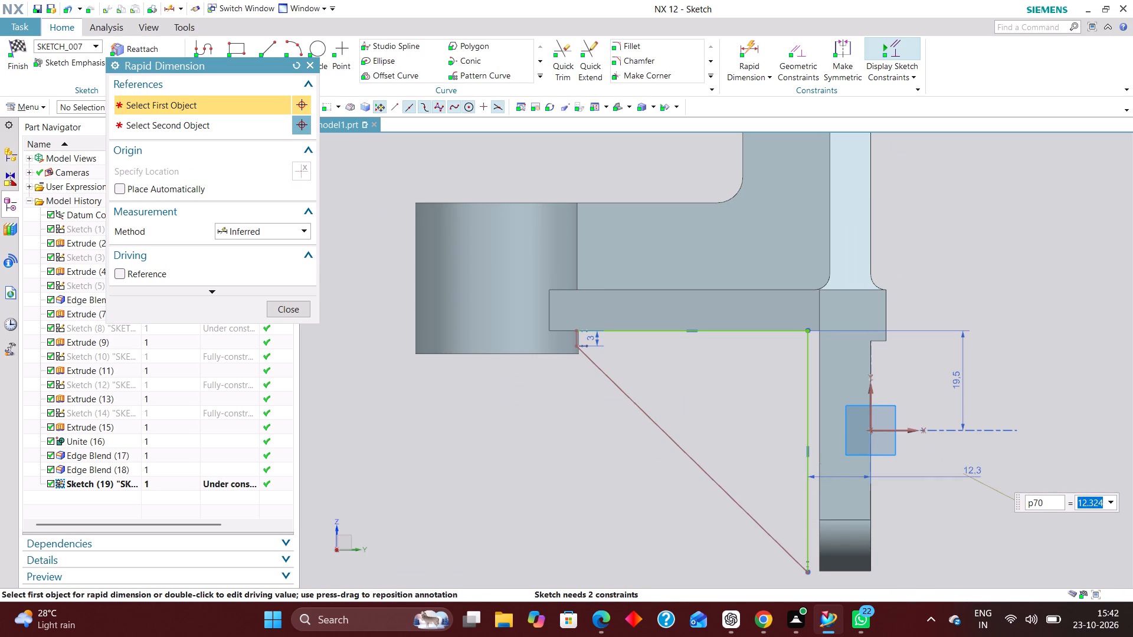
pyautogui.write('10')
pyautogui.press('Return')
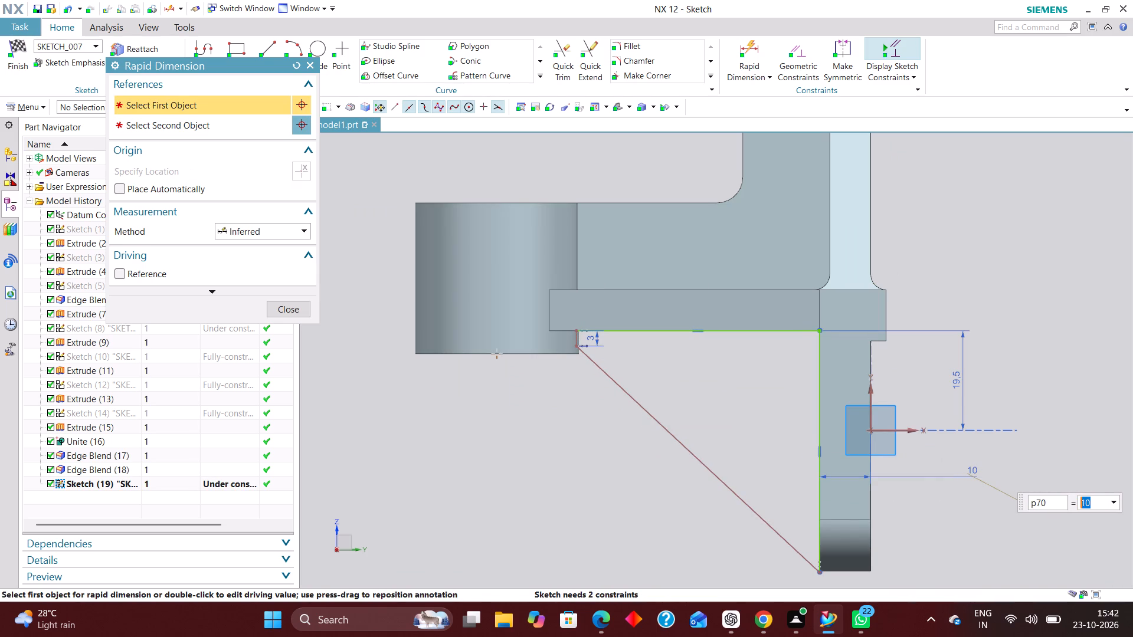
# Dimension the rib profile's long vertical line, set its length to 47 mm, and finish the sketch.
pyautogui.click(817, 503)
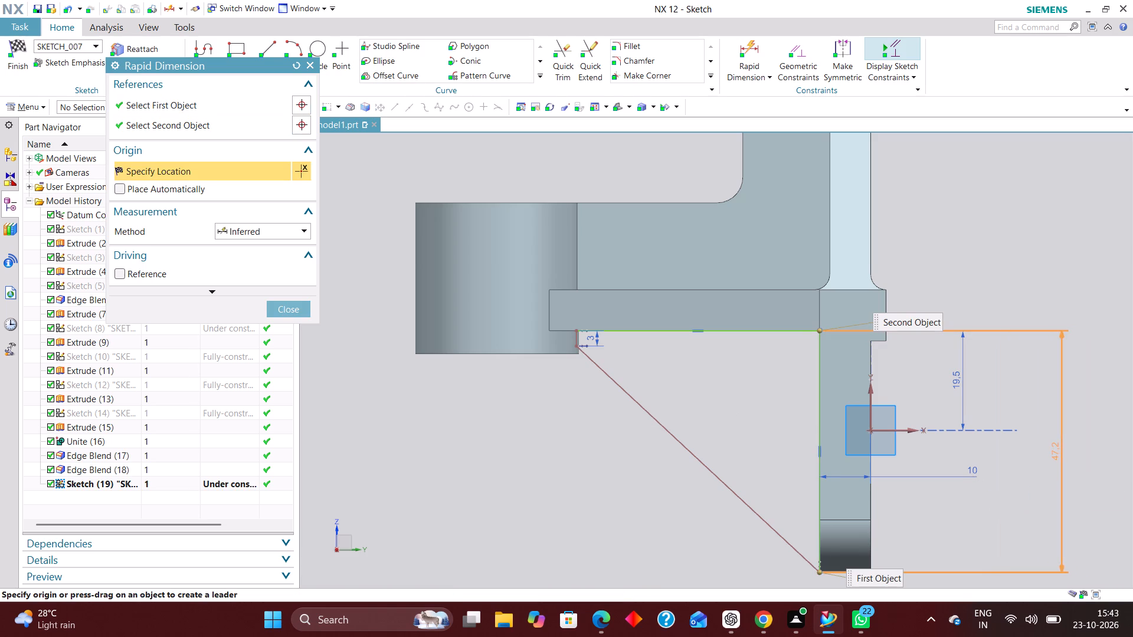
pyautogui.click(1055, 459)
pyautogui.scroll(-1, 727, 478)
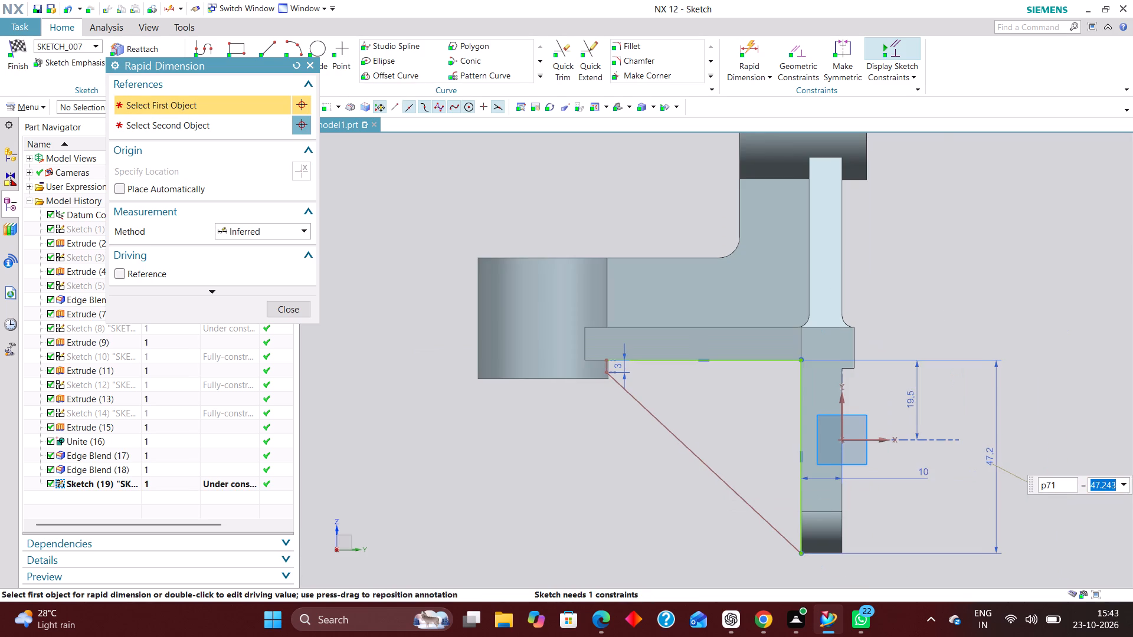
pyautogui.write('46')
pyautogui.press('Return')
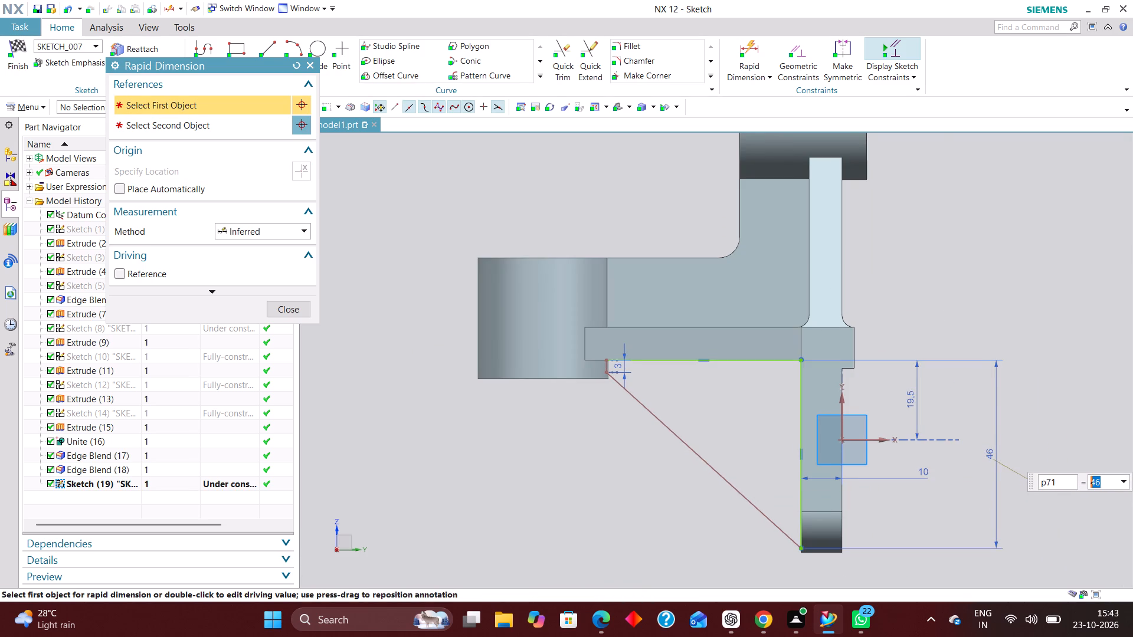
pyautogui.write('47')
pyautogui.press('Return')
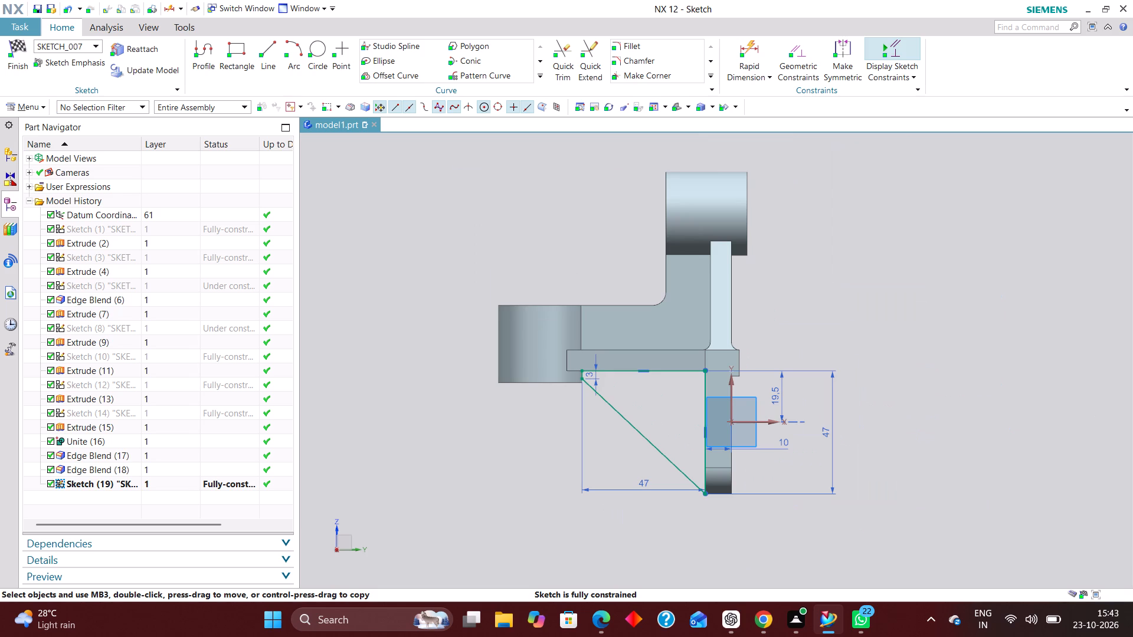
pyautogui.click(13, 42)
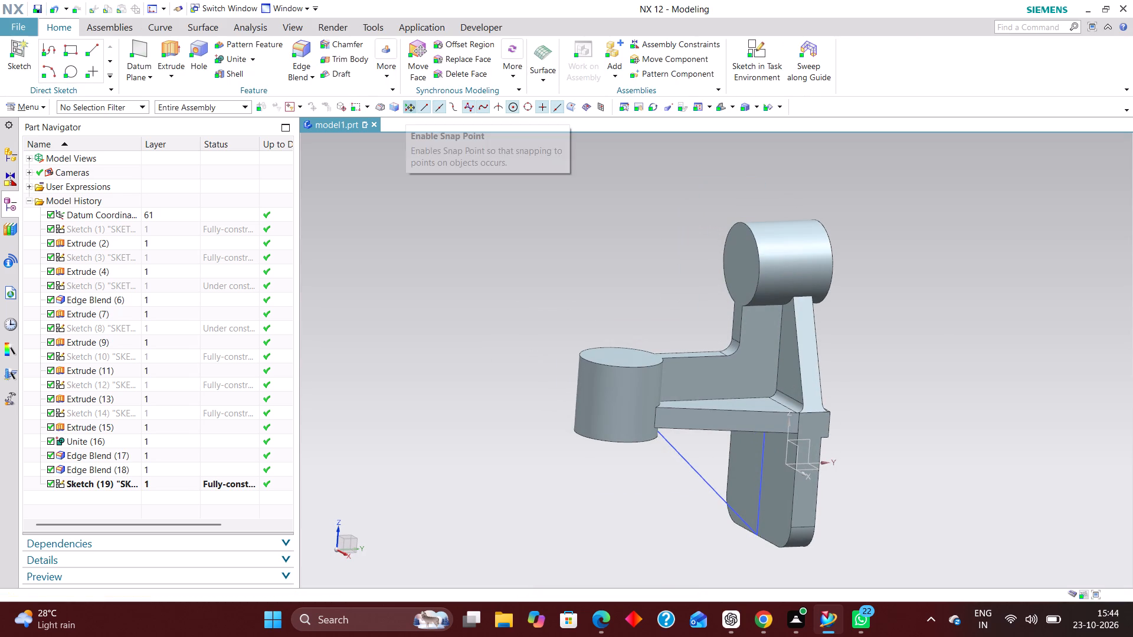
# Extrude the triangular rib profile symmetrically by 3.5 mm per side with no Boolean operation.
pyautogui.click(163, 48)
pyautogui.click(689, 472)
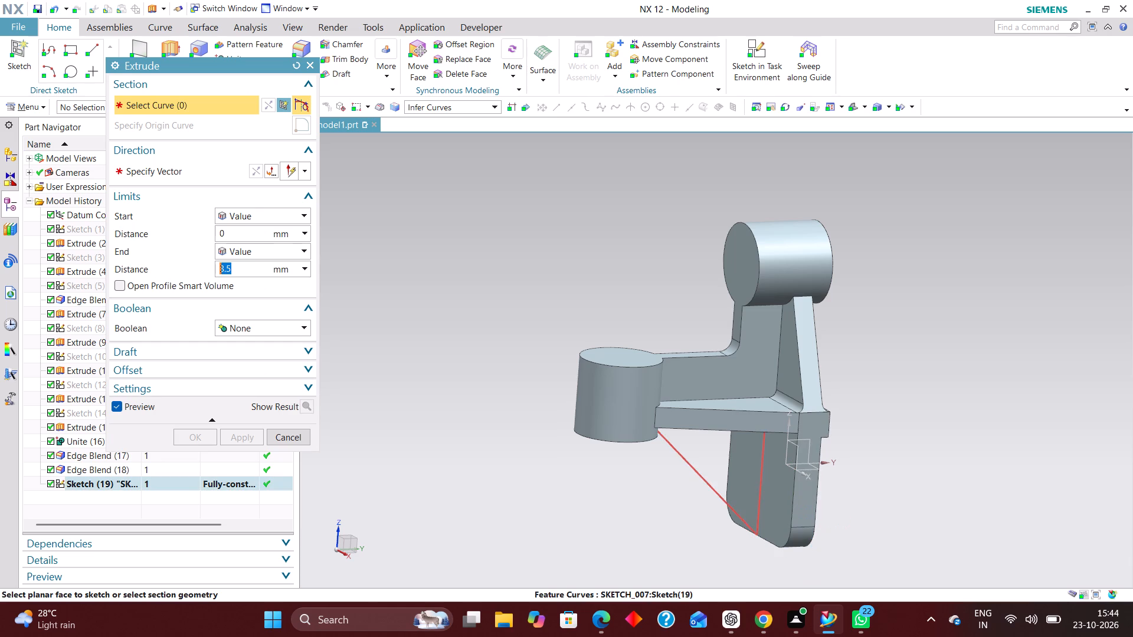
pyautogui.moveTo(526, 488); pyautogui.dragTo(599, 478, button='middle')
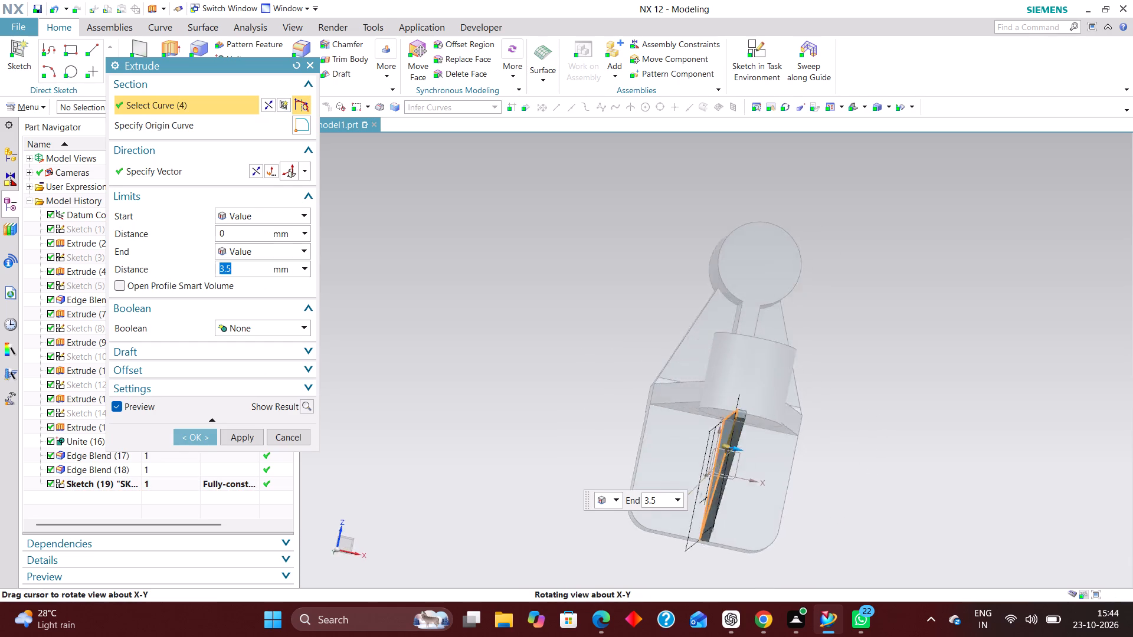
pyautogui.moveTo(599, 478); pyautogui.dragTo(605, 494, button='middle')
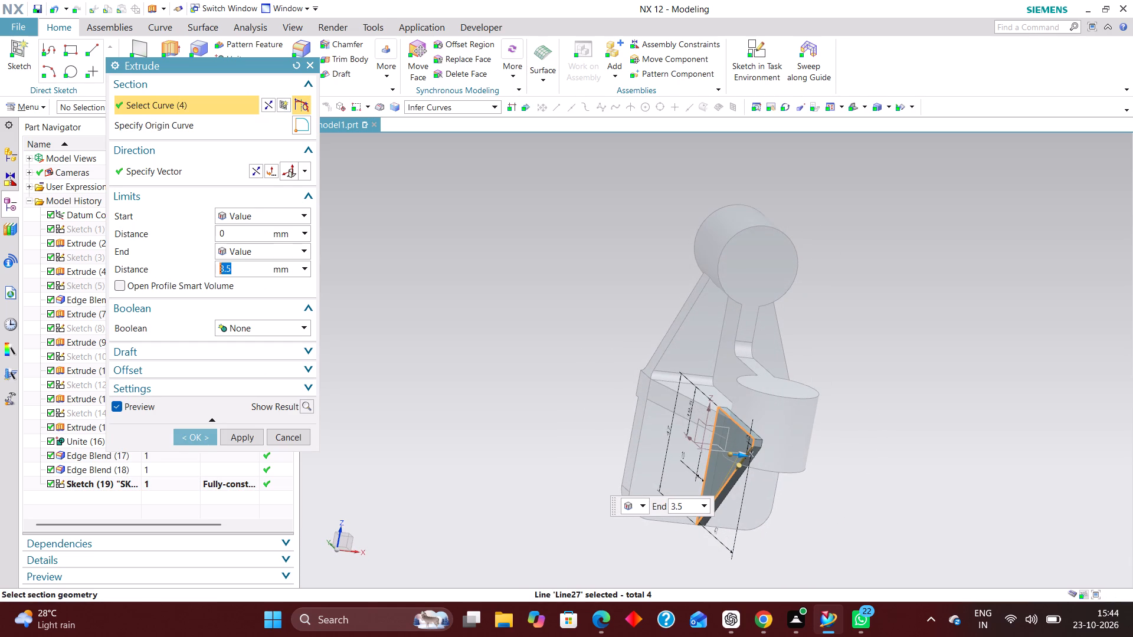
pyautogui.moveTo(937, 511); pyautogui.dragTo(808, 551, button='middle')
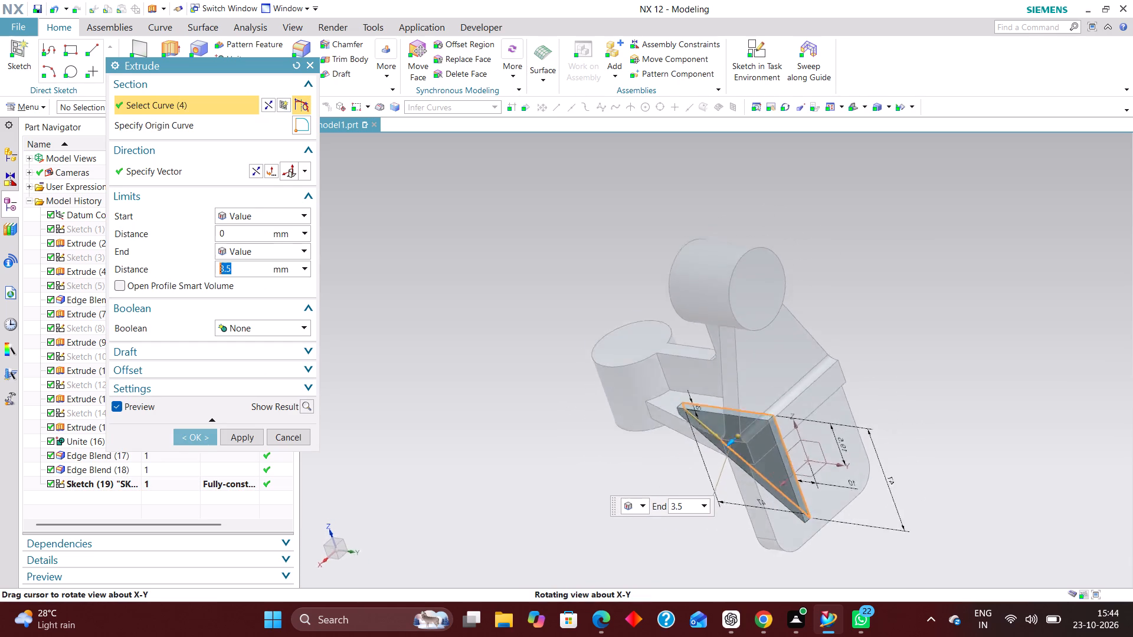
pyautogui.moveTo(808, 551); pyautogui.dragTo(895, 527, button='middle')
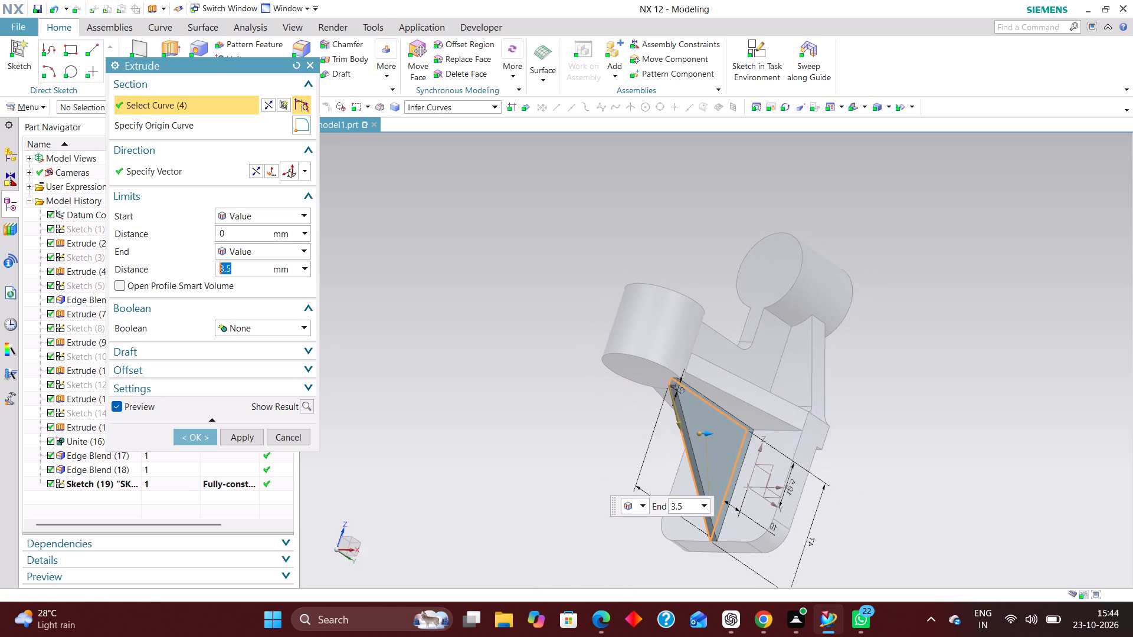
pyautogui.click(277, 216)
pyautogui.click(277, 243)
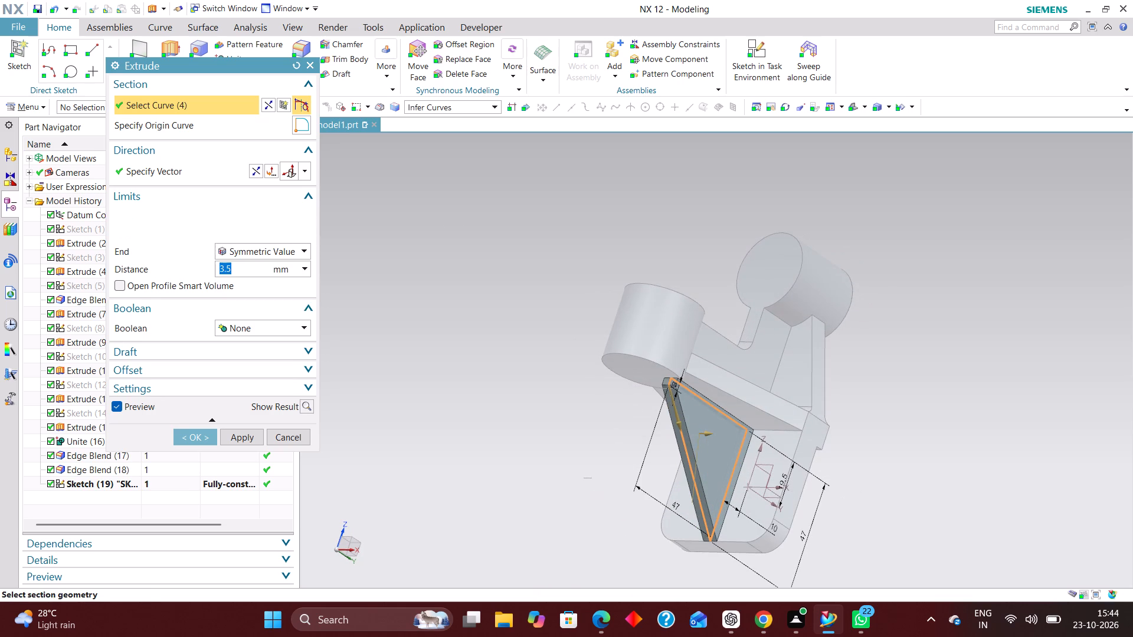
pyautogui.moveTo(510, 377); pyautogui.dragTo(508, 445, button='middle')
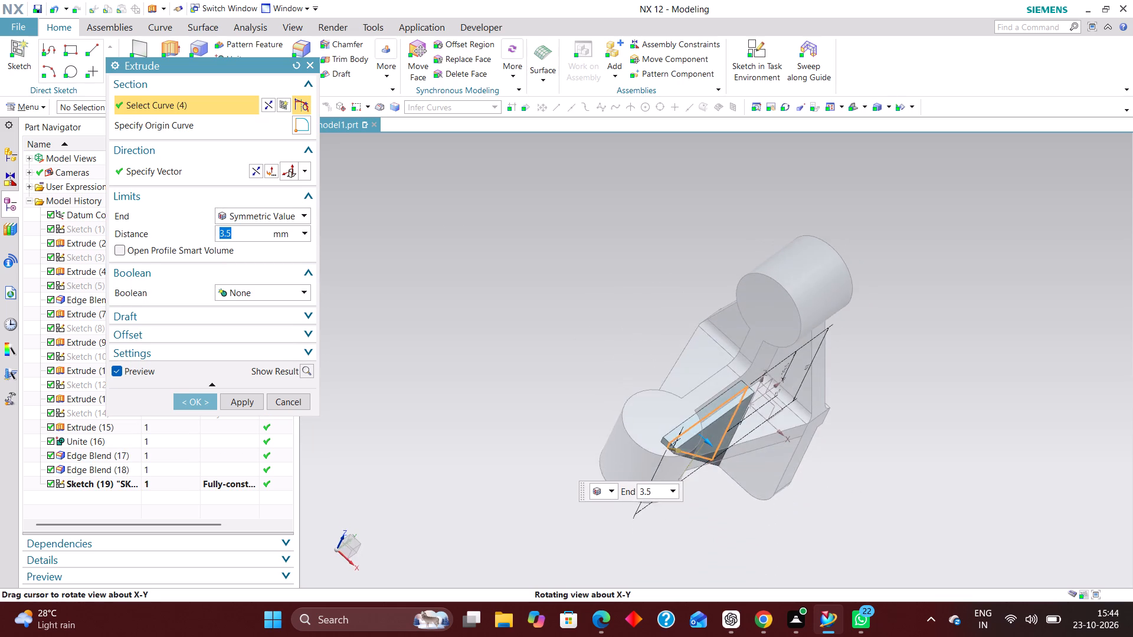
pyautogui.moveTo(508, 445); pyautogui.dragTo(467, 389, button='middle')
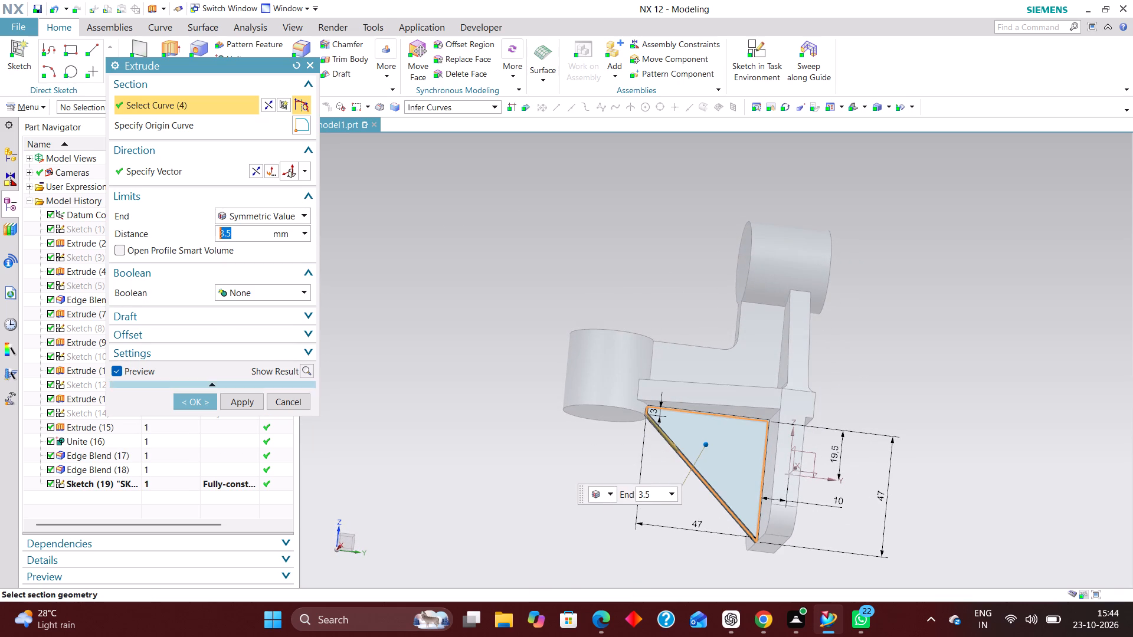
pyautogui.click(192, 401)
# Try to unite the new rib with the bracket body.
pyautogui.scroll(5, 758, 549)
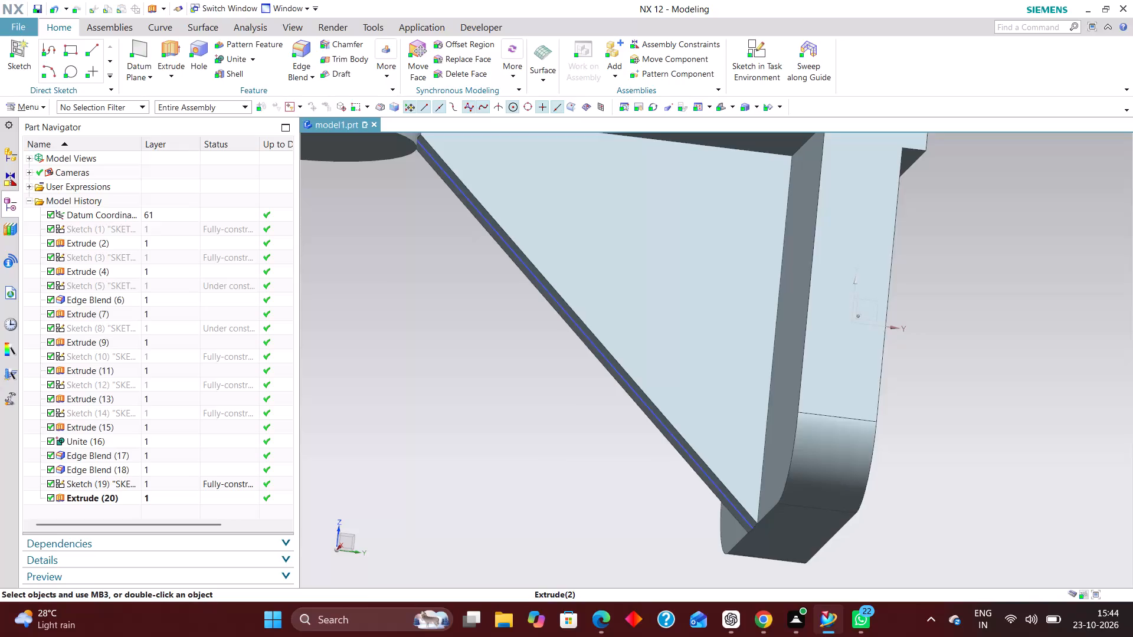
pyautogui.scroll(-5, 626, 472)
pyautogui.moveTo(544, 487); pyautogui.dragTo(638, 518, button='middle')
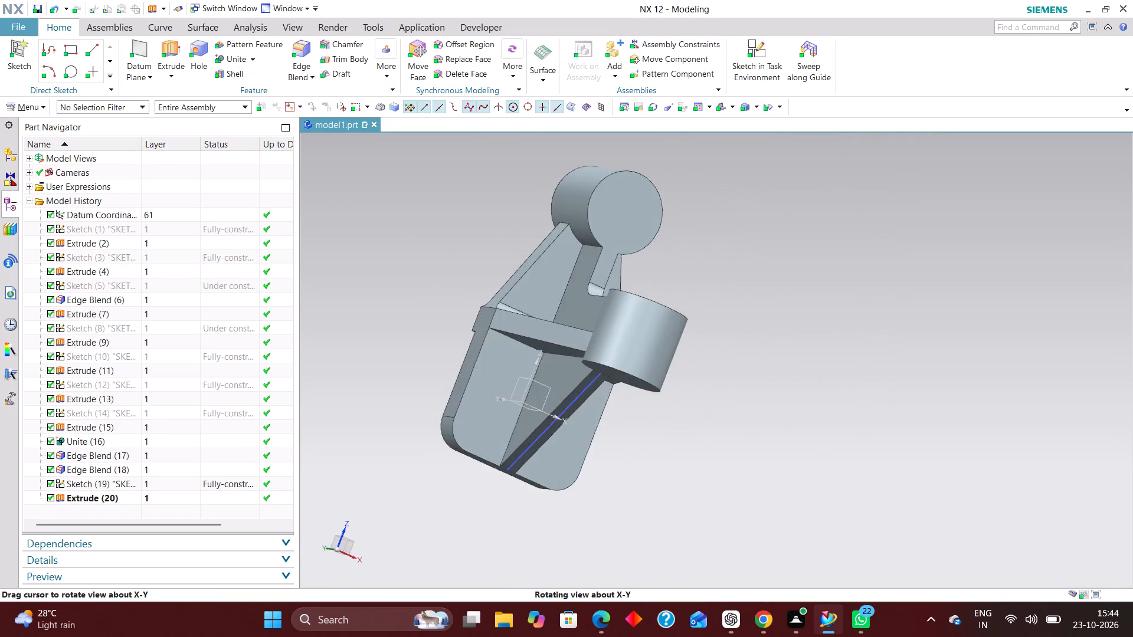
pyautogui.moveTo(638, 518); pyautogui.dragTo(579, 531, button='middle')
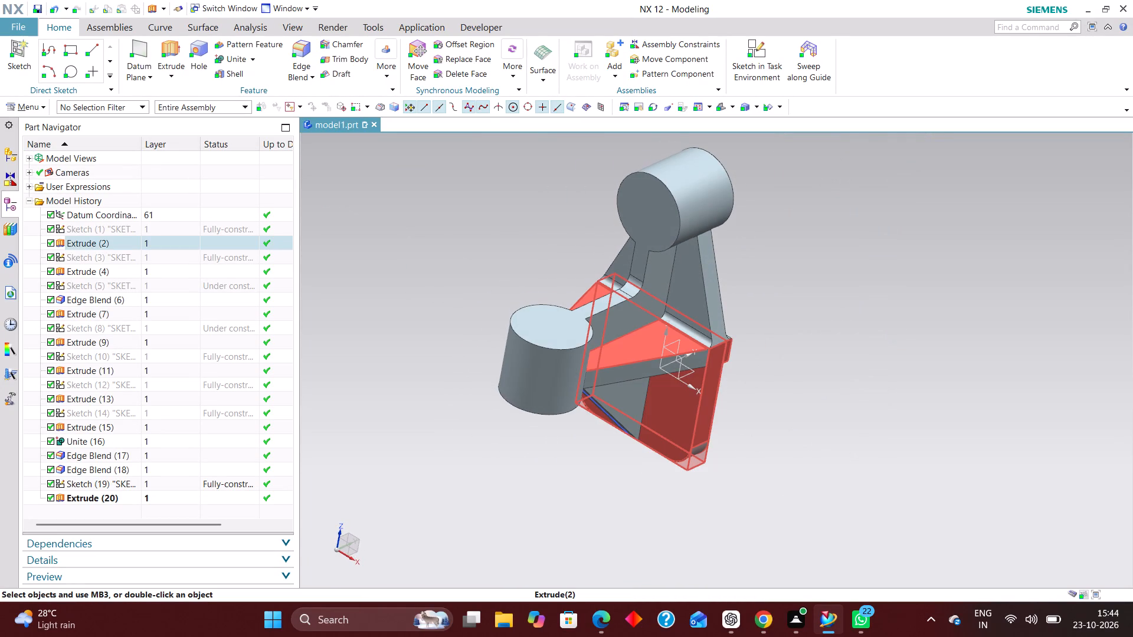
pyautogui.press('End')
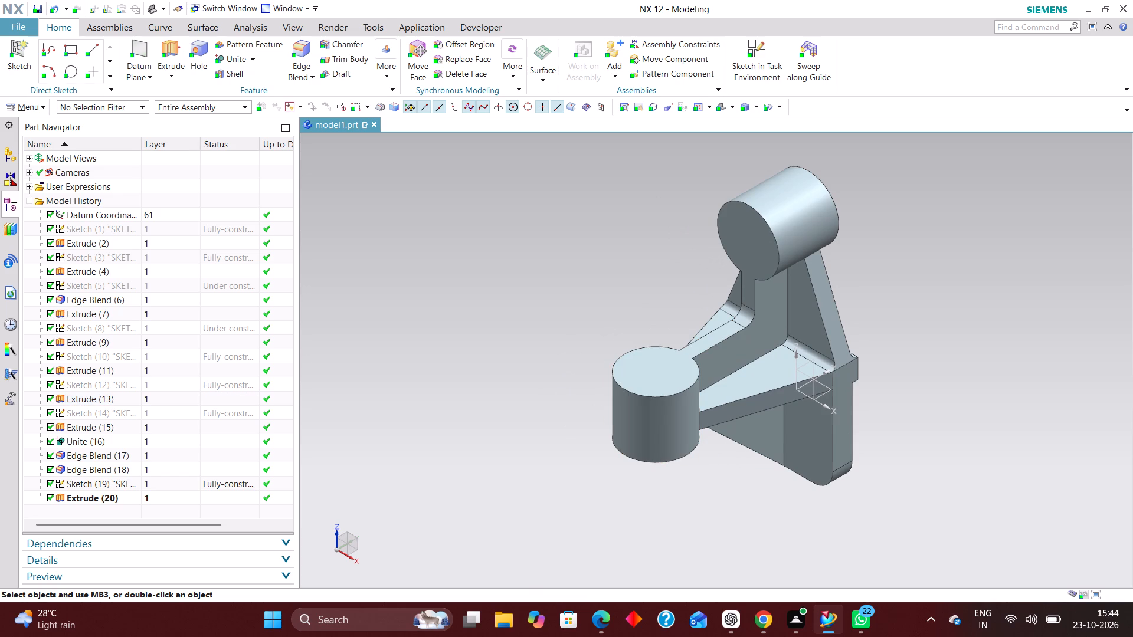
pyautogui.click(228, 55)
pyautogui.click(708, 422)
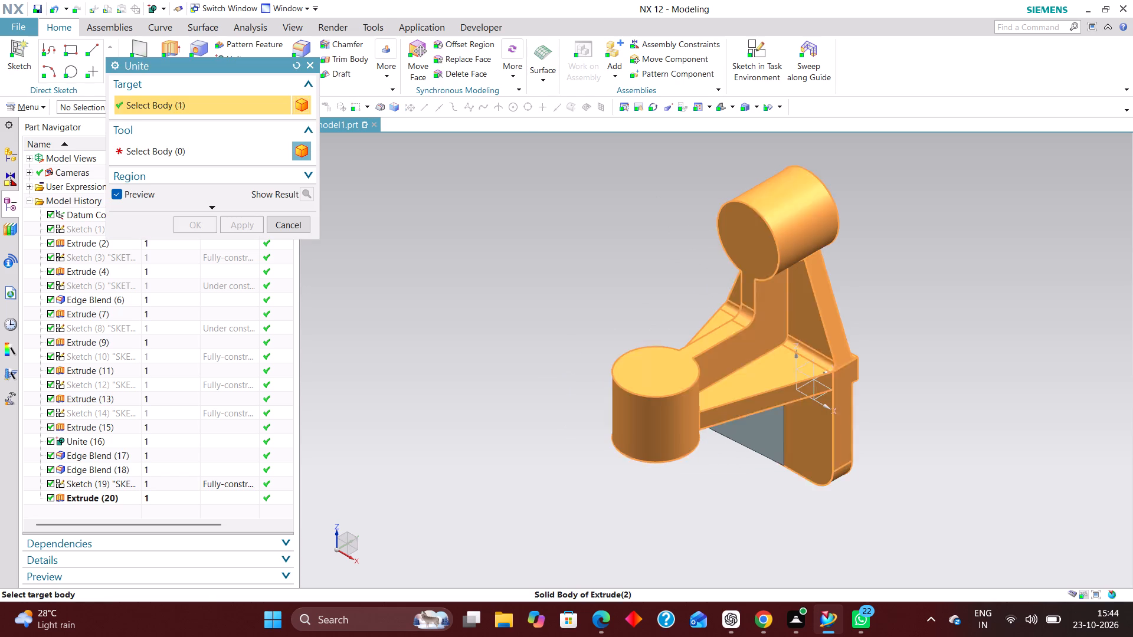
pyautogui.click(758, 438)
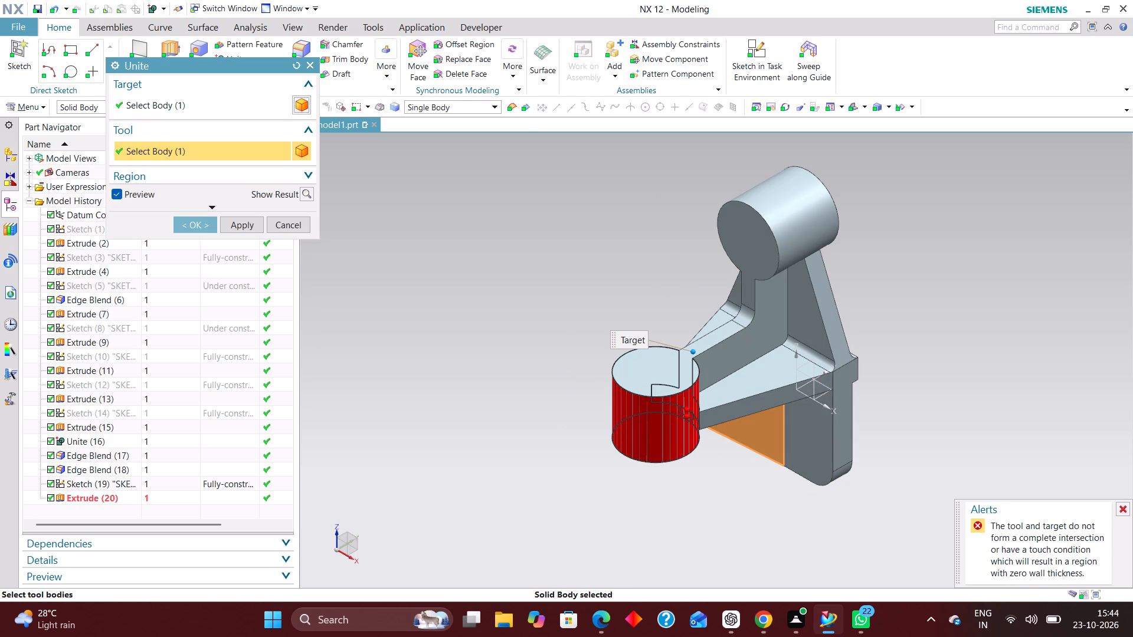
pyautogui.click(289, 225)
# Reopen the rib's sketch with rollback and set the profile's overall horizontal width to 50 mm.
pyautogui.scroll(2, 785, 441)
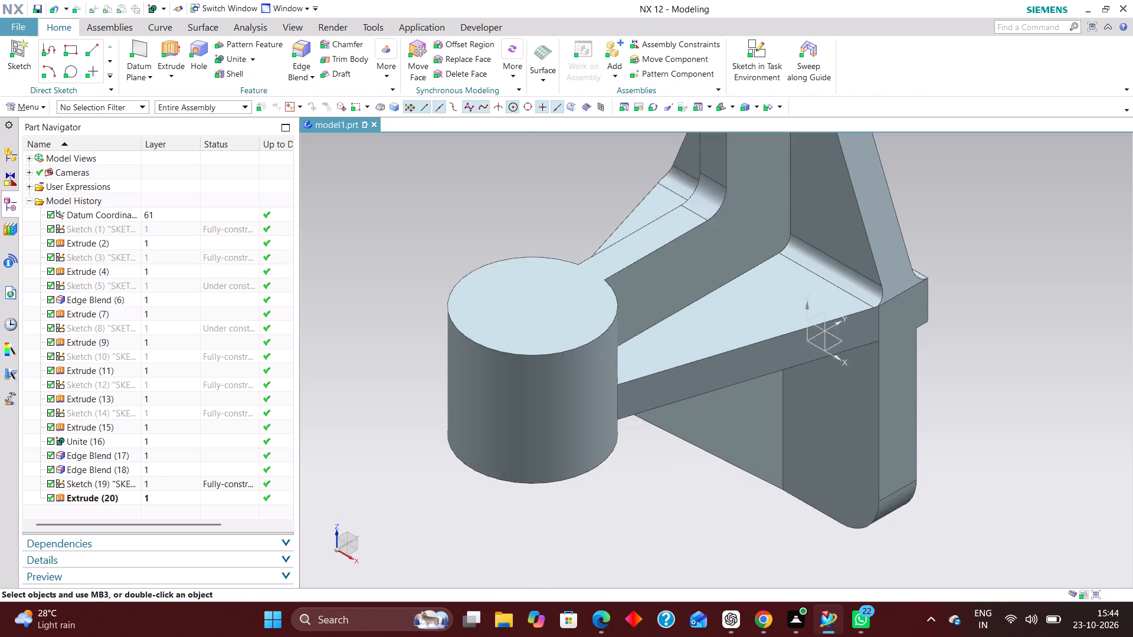
pyautogui.scroll(2, 785, 441)
pyautogui.moveTo(800, 530); pyautogui.dragTo(773, 475, button='middle')
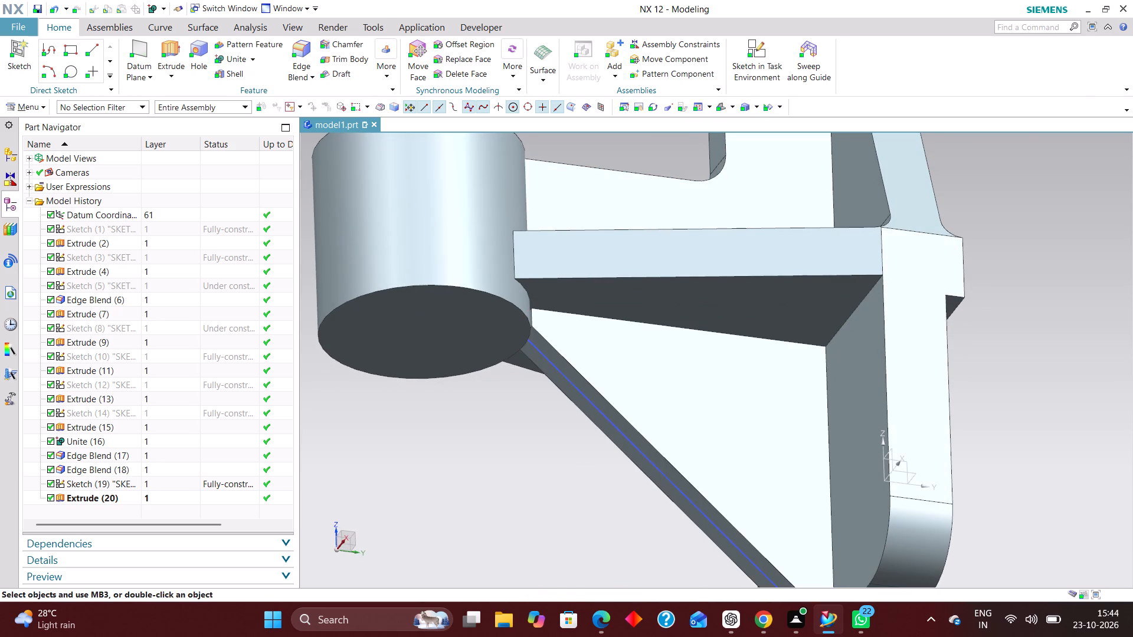
pyautogui.scroll(5, 529, 349)
pyautogui.scroll(-7, 594, 318)
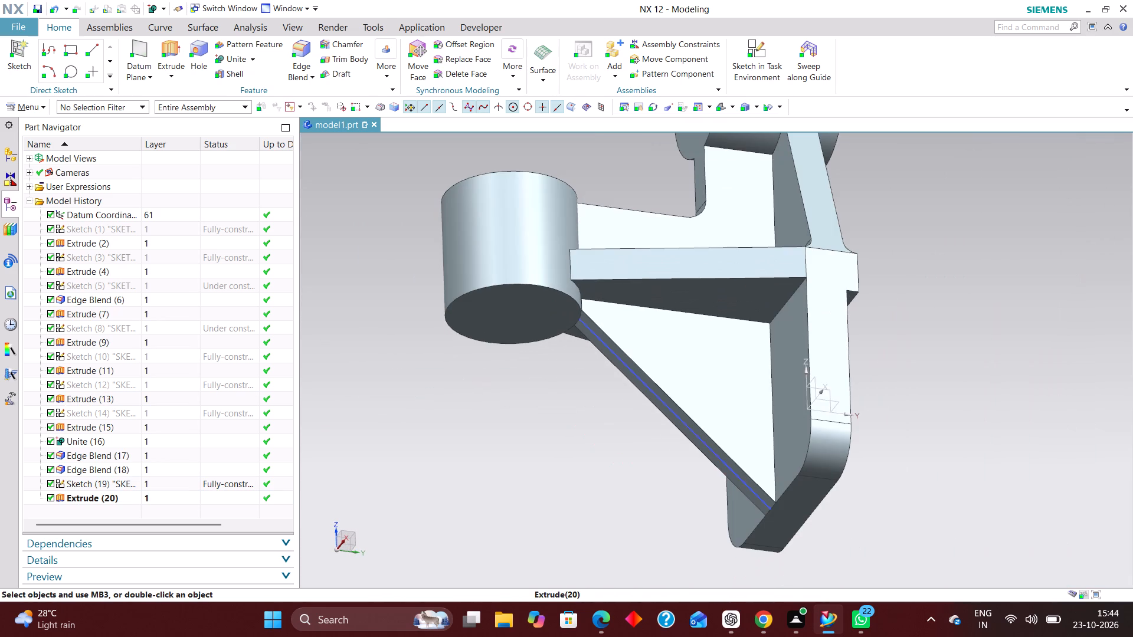
pyautogui.click(187, 484)
pyautogui.rightClick(187, 484)
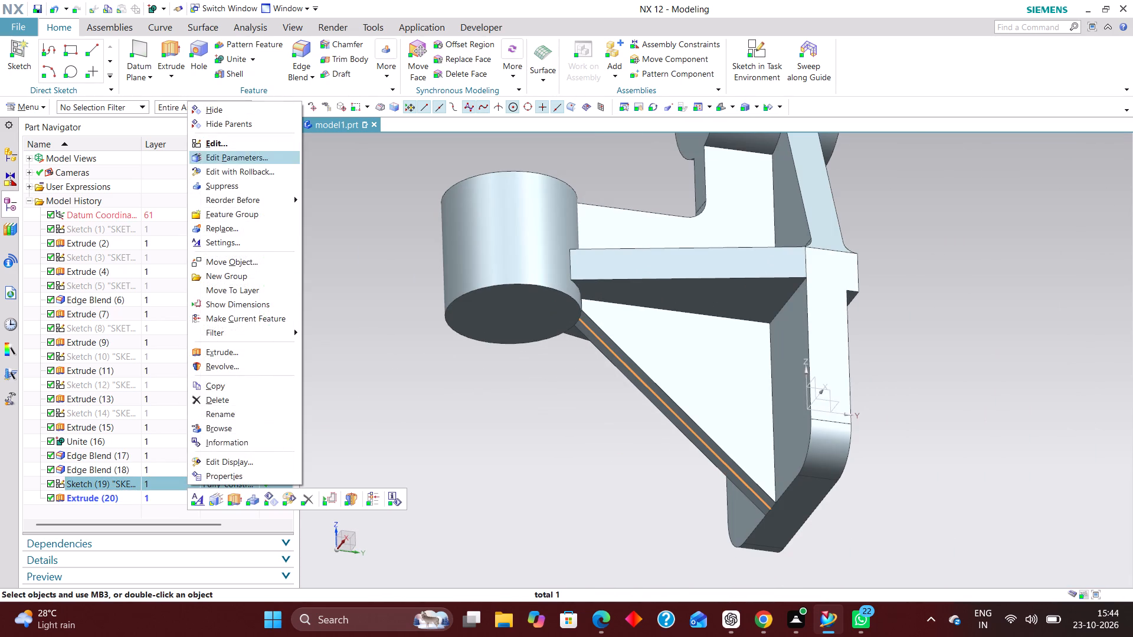
pyautogui.click(256, 171)
pyautogui.scroll(-2, 538, 292)
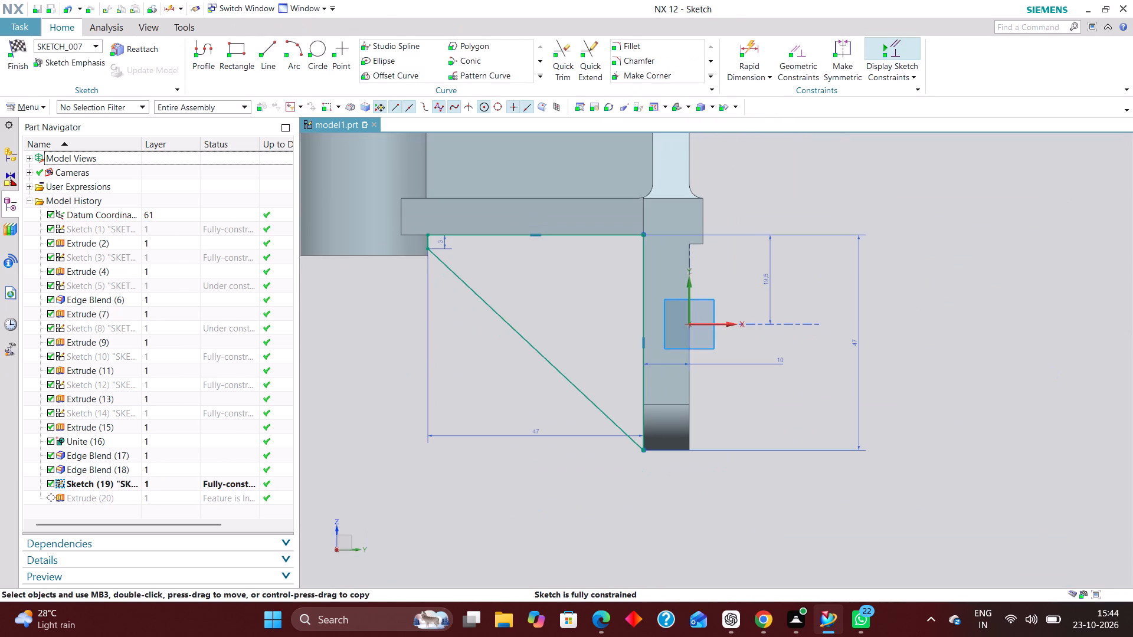
pyautogui.doubleClick(533, 431)
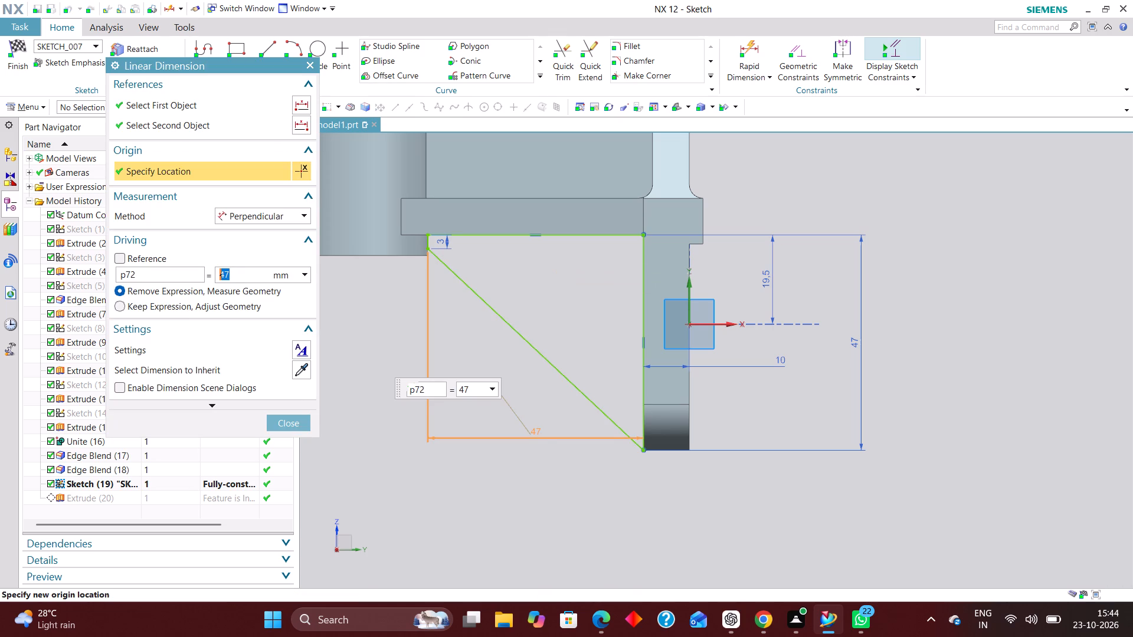
pyautogui.write('50')
pyautogui.press('Return')
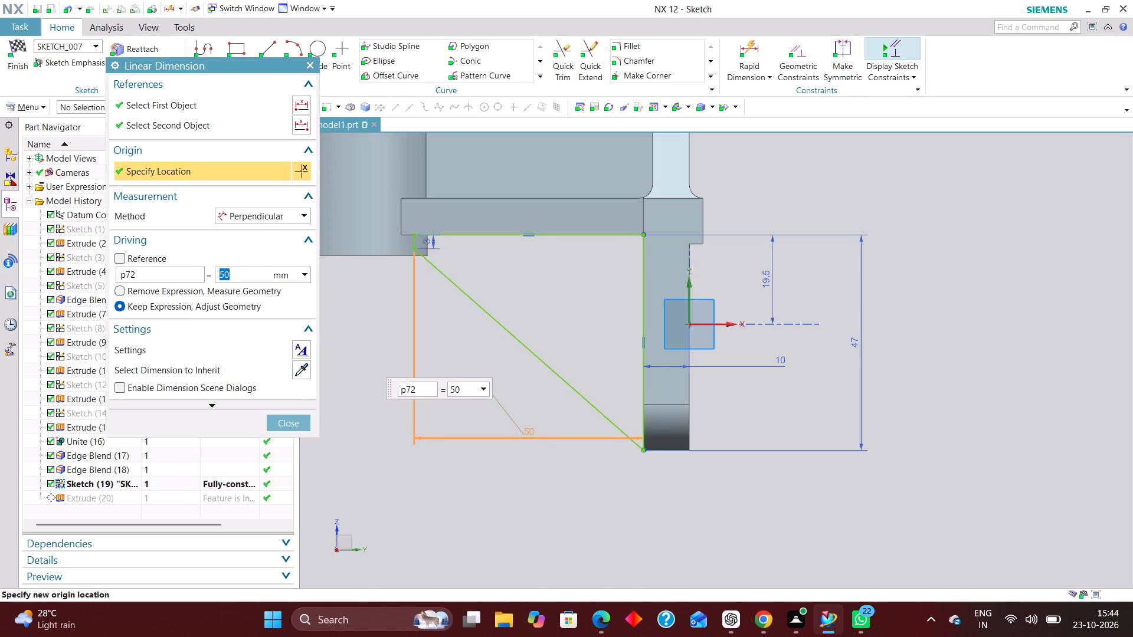
pyautogui.scroll(6, 402, 250)
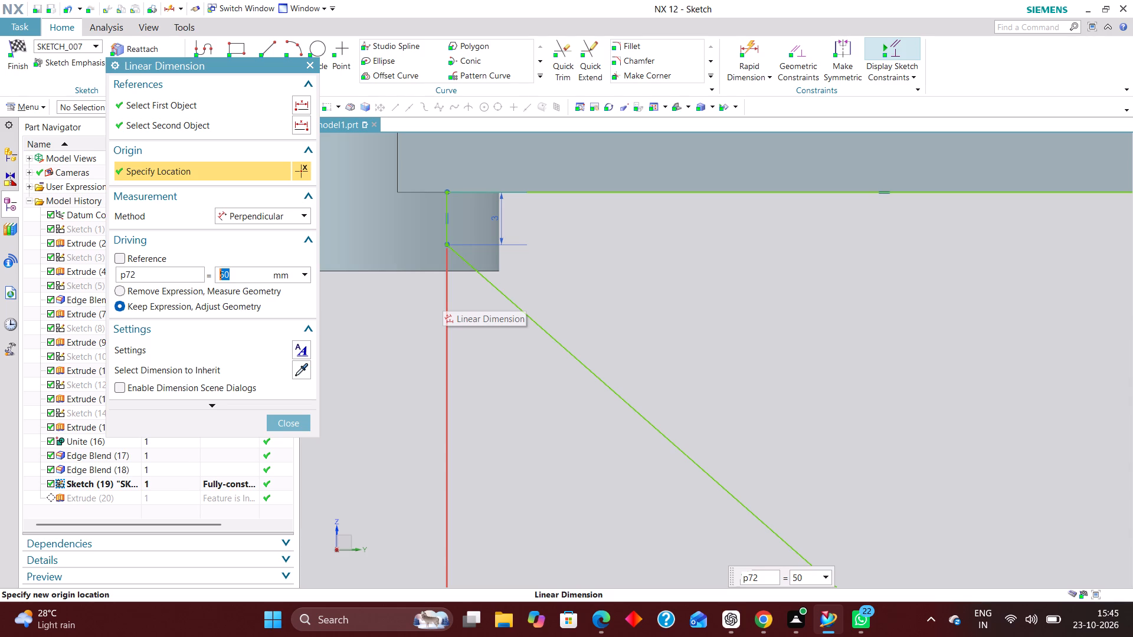
# Finish the edited rib sketch so the extruded rib updates, and check where it meets the cylinder.
pyautogui.click(299, 428)
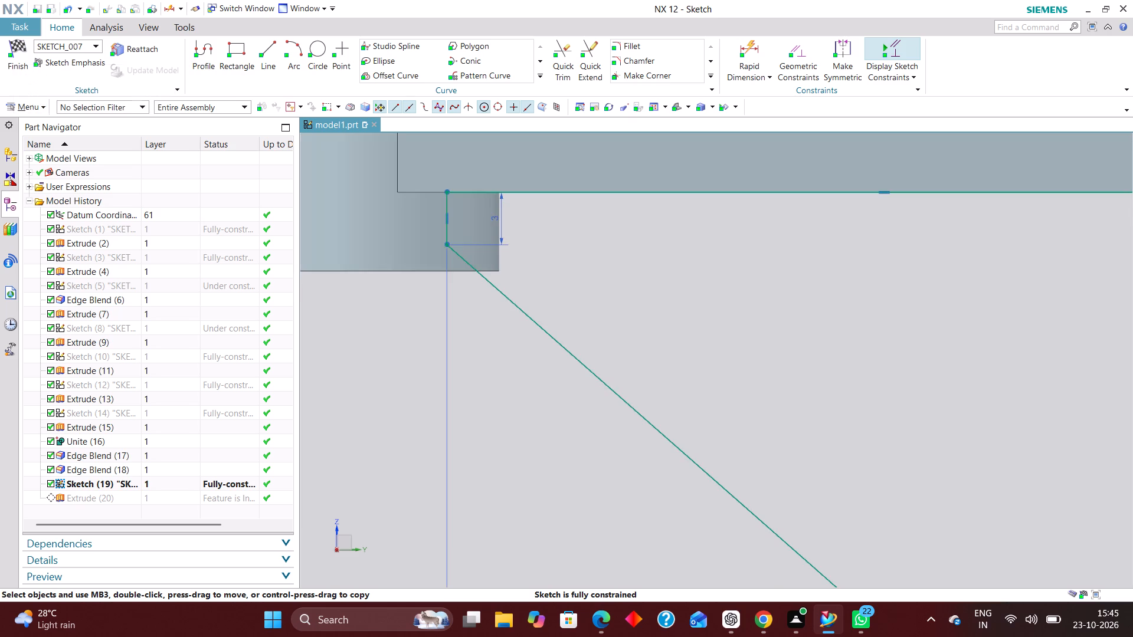
pyautogui.scroll(-8, 471, 358)
pyautogui.scroll(5, 577, 486)
pyautogui.scroll(-4, 543, 395)
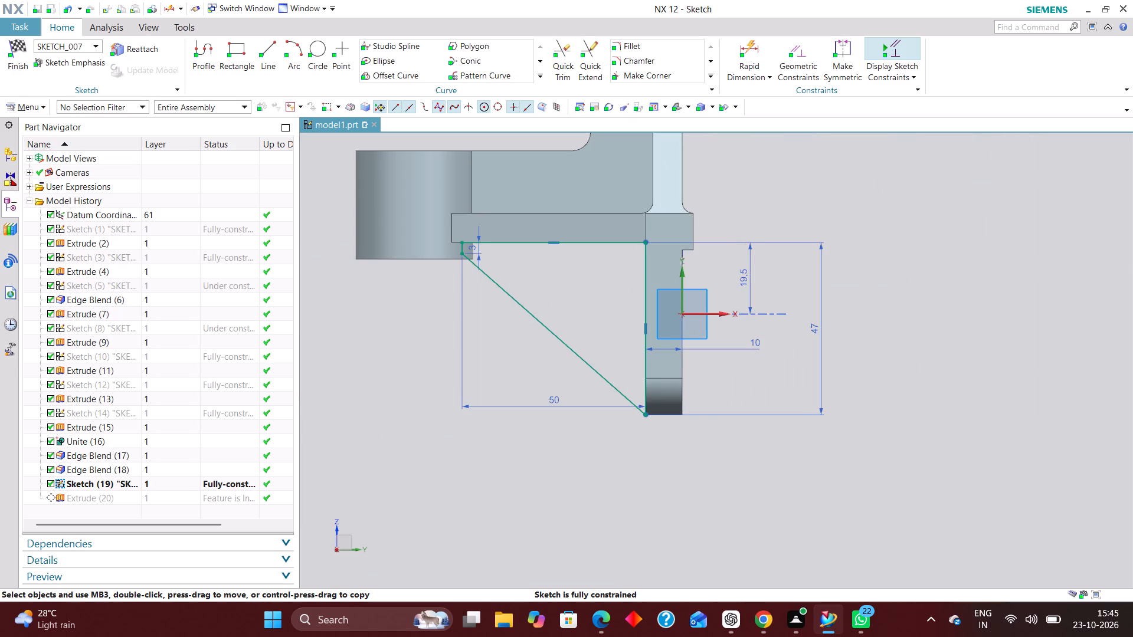
pyautogui.click(14, 45)
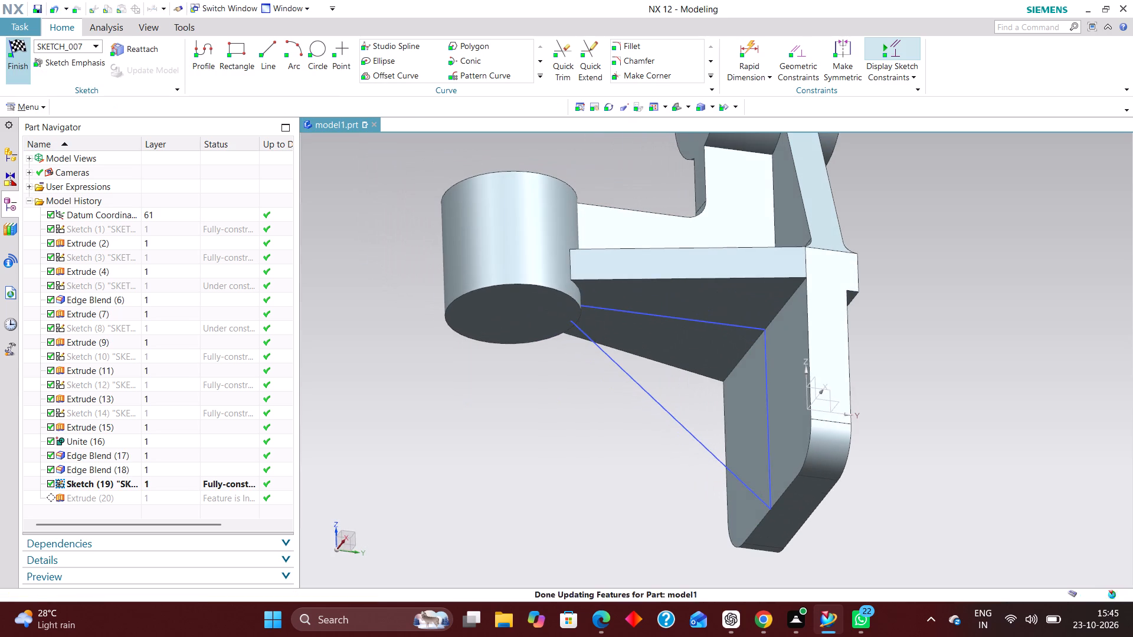
pyautogui.moveTo(1013, 283); pyautogui.dragTo(999, 306, button='middle')
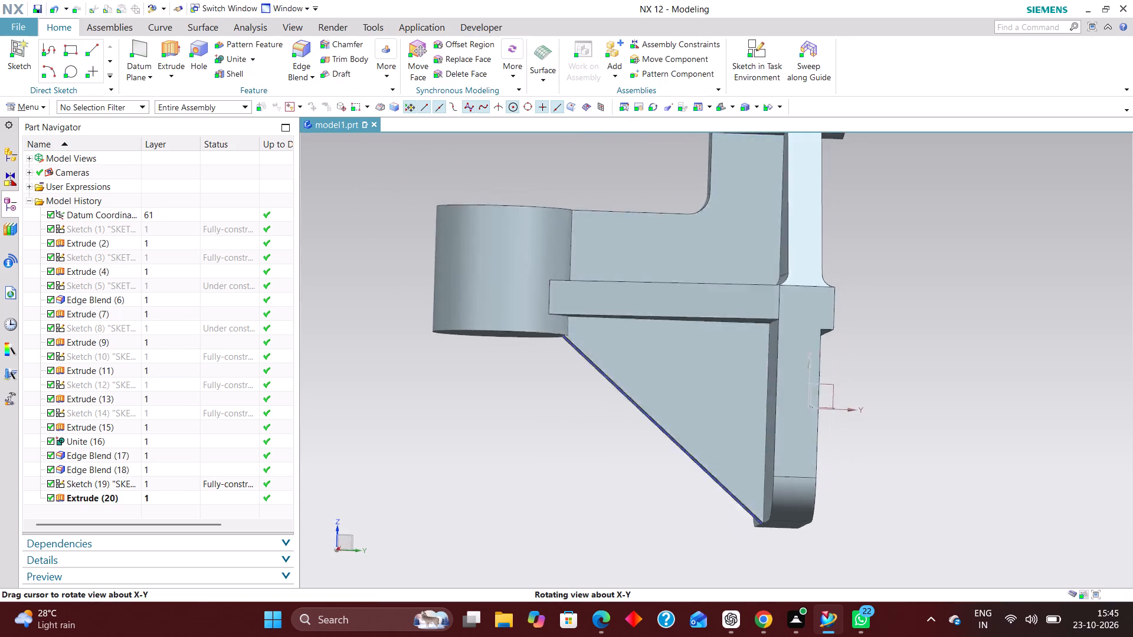
pyautogui.moveTo(999, 306); pyautogui.dragTo(1000, 300, button='middle')
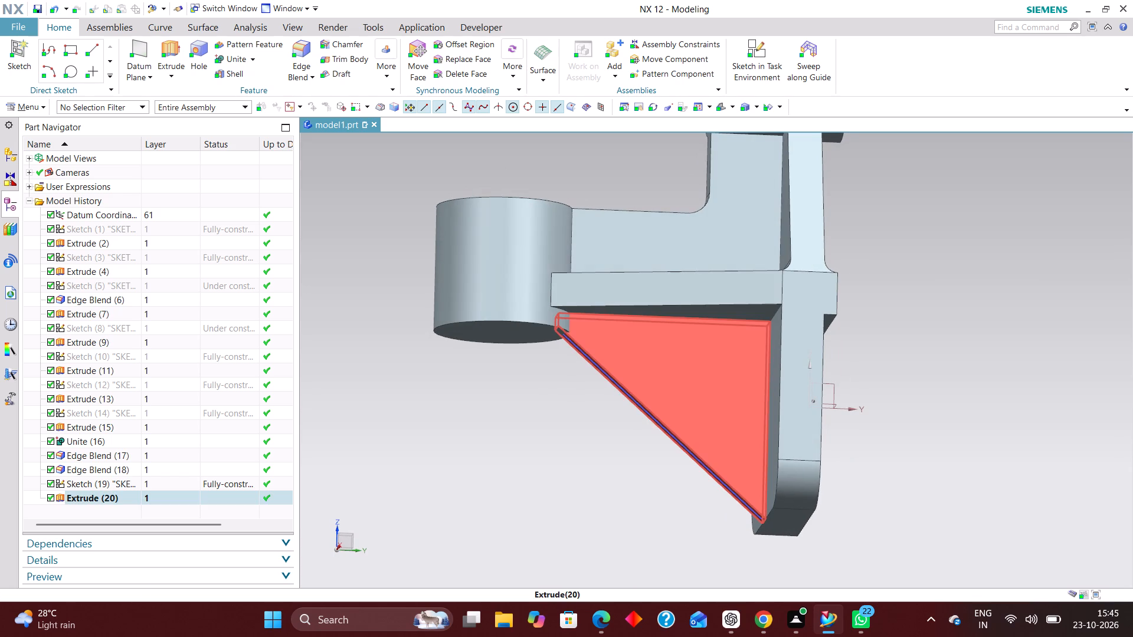
# Reopen the rib's sketch with rollback, set the profile's overall horizontal width to 49 mm, and finish the sketch.
pyautogui.click(122, 480)
pyautogui.rightClick(122, 480)
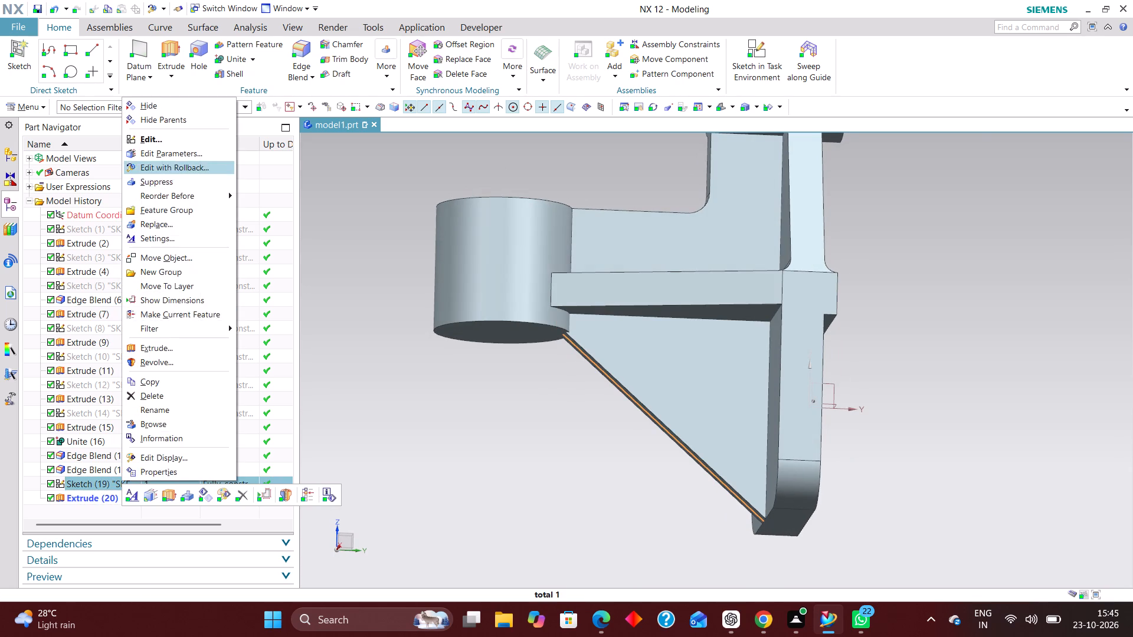
pyautogui.click(204, 166)
pyautogui.doubleClick(542, 505)
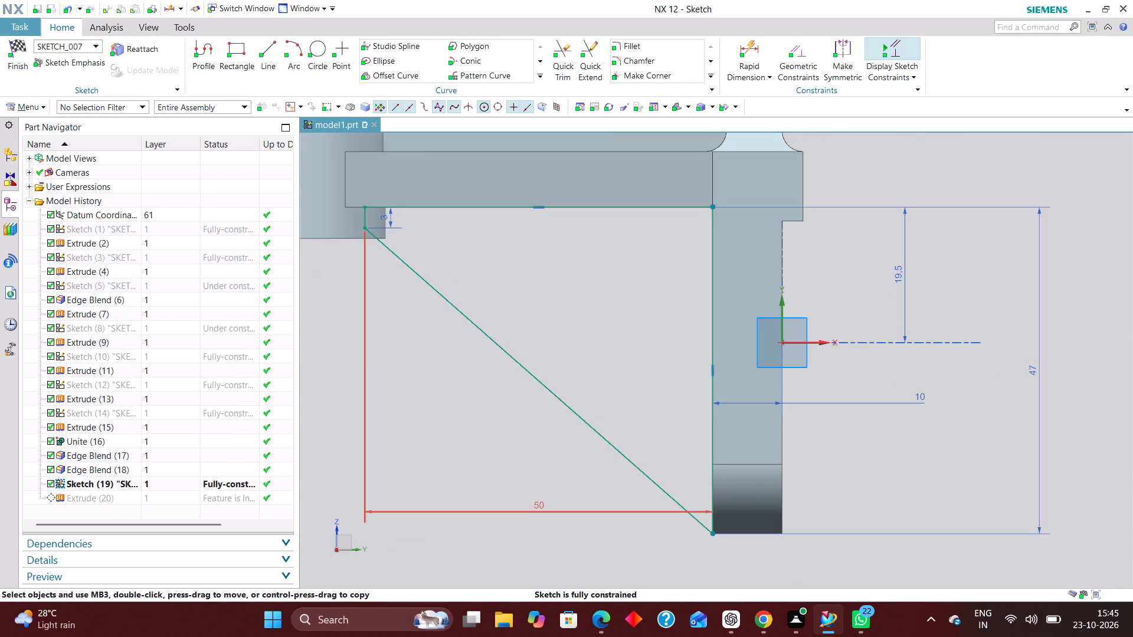
pyautogui.press('4')
pyautogui.press('9')
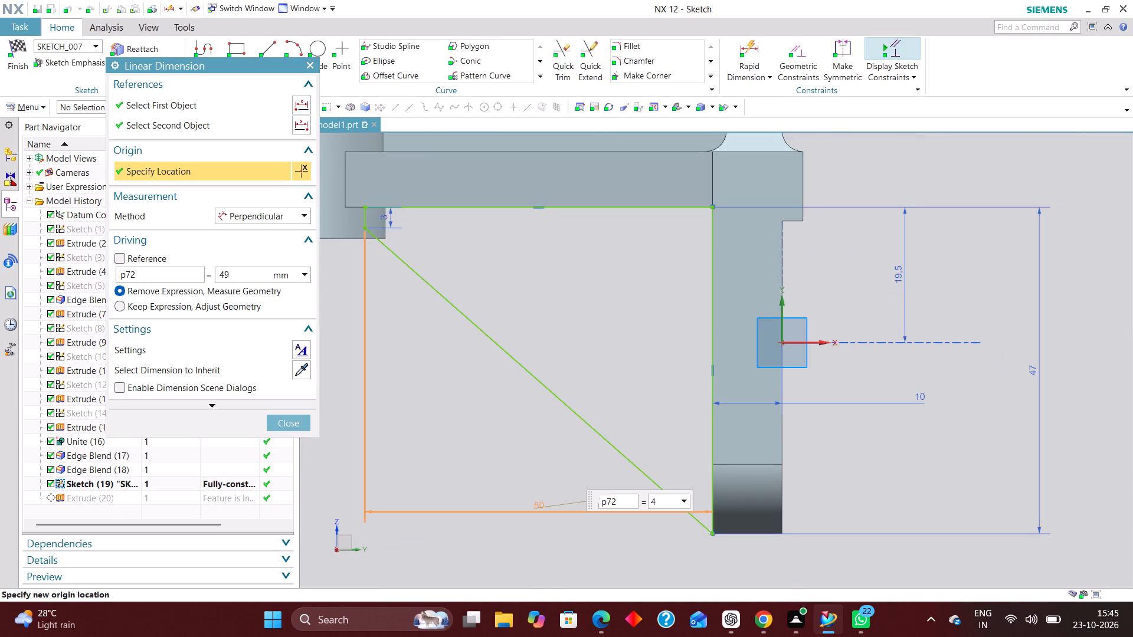
pyautogui.press('Return')
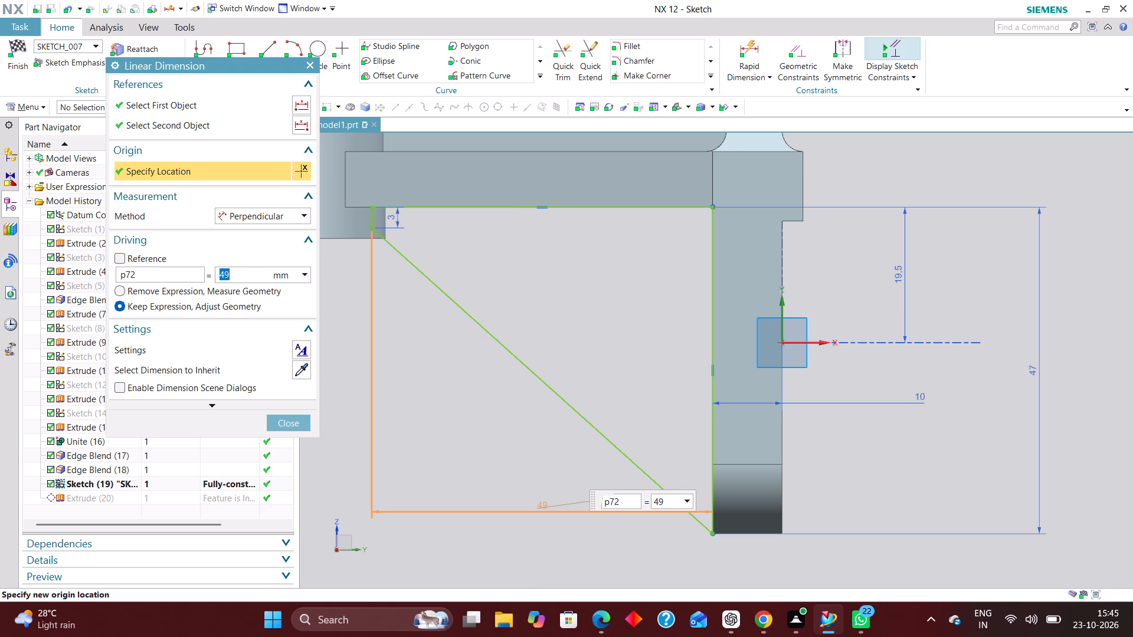
pyautogui.click(296, 422)
pyautogui.click(24, 47)
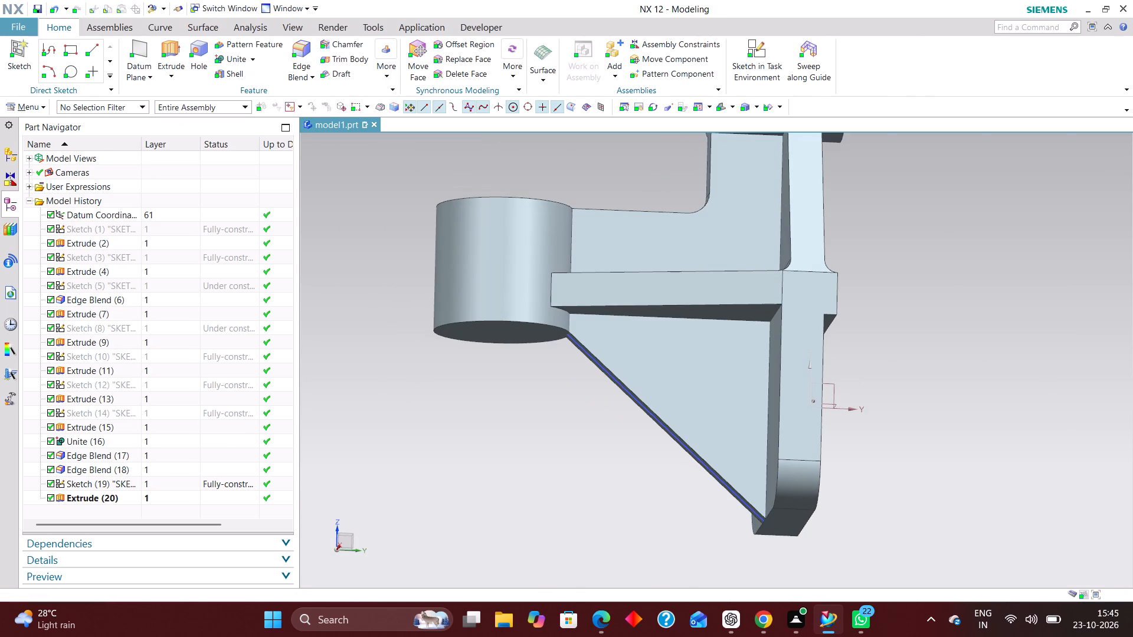
# Examine the junction between the rib and the cylinder from below, from the side and in close-up.
pyautogui.scroll(13, 568, 340)
pyautogui.moveTo(554, 553); pyautogui.dragTo(555, 530, button='middle')
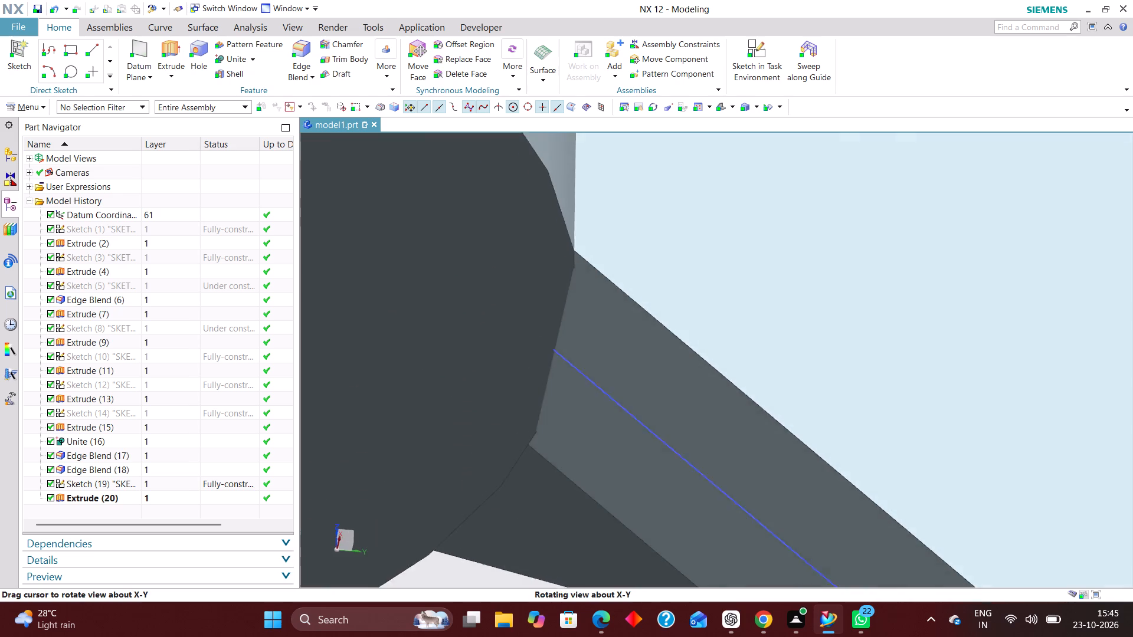
pyautogui.moveTo(555, 530); pyautogui.dragTo(556, 521, button='middle')
pyautogui.middleClick(556, 520)
pyautogui.middleClick(557, 512)
pyautogui.scroll(-12, 562, 501)
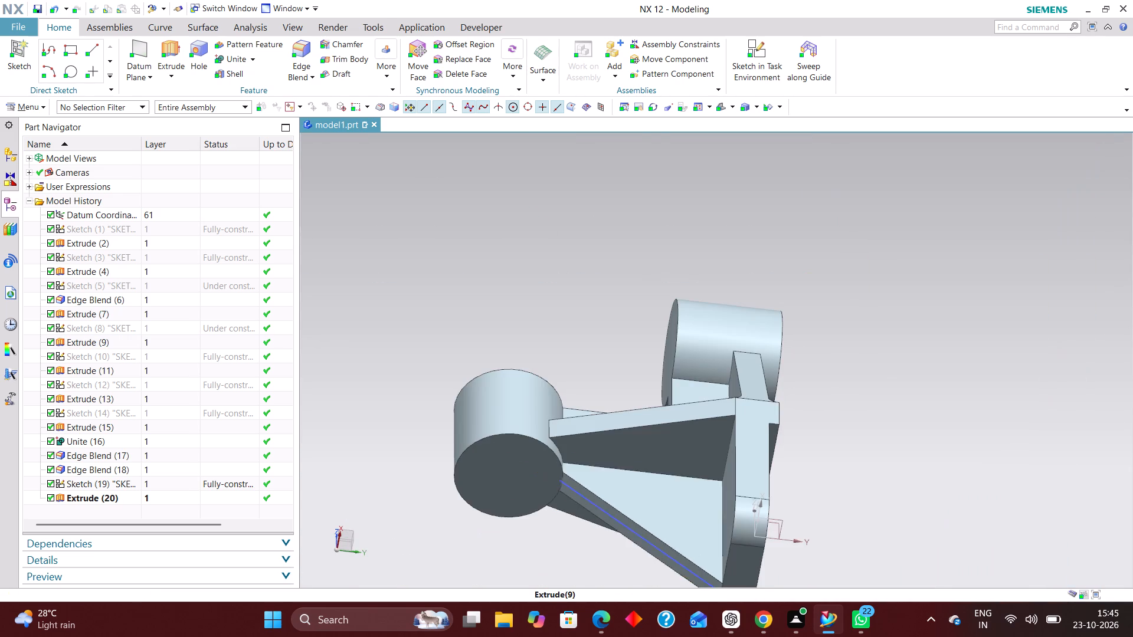
pyautogui.moveTo(605, 496); pyautogui.dragTo(600, 548, button='middle')
pyautogui.moveTo(942, 452); pyautogui.dragTo(890, 457, button='right')
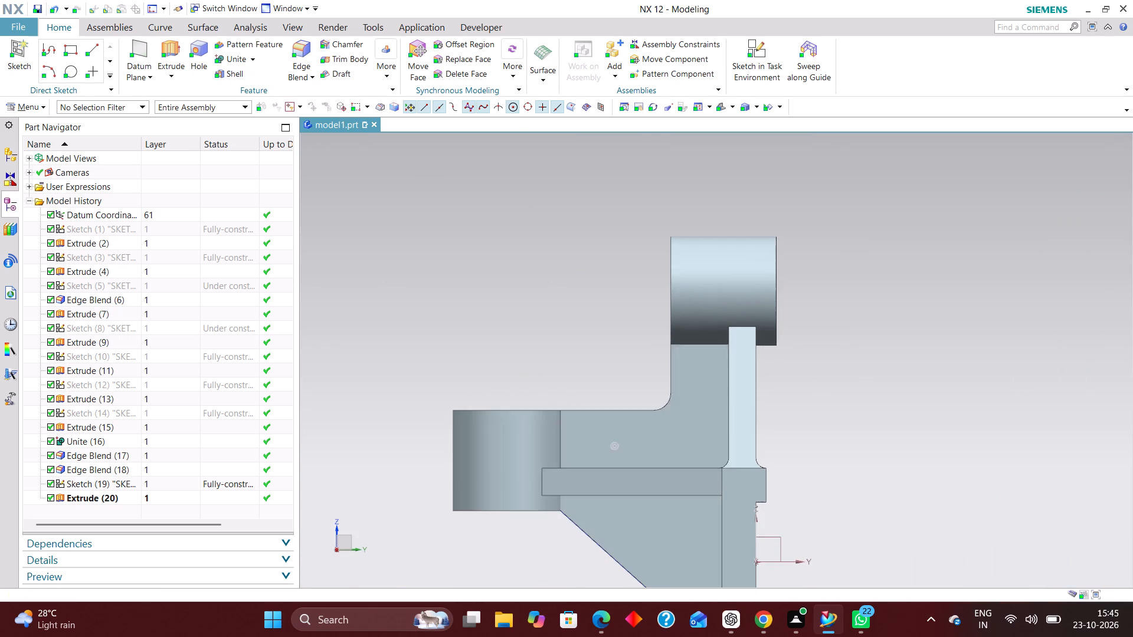
pyautogui.scroll(-3, 551, 380)
pyautogui.scroll(3, 550, 454)
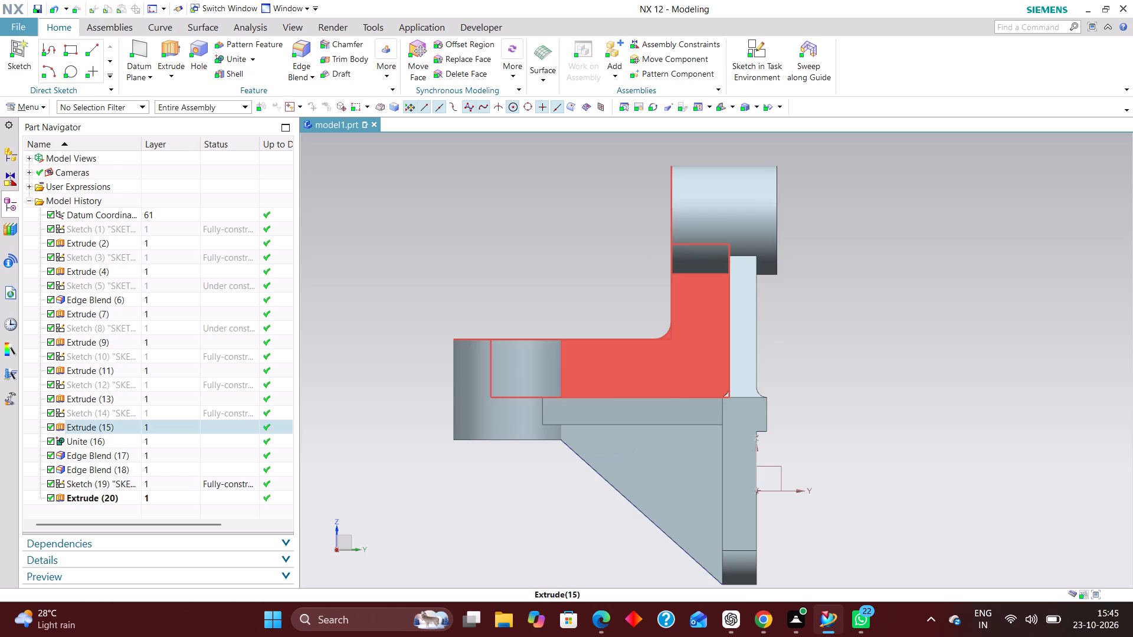
pyautogui.scroll(-2, 617, 366)
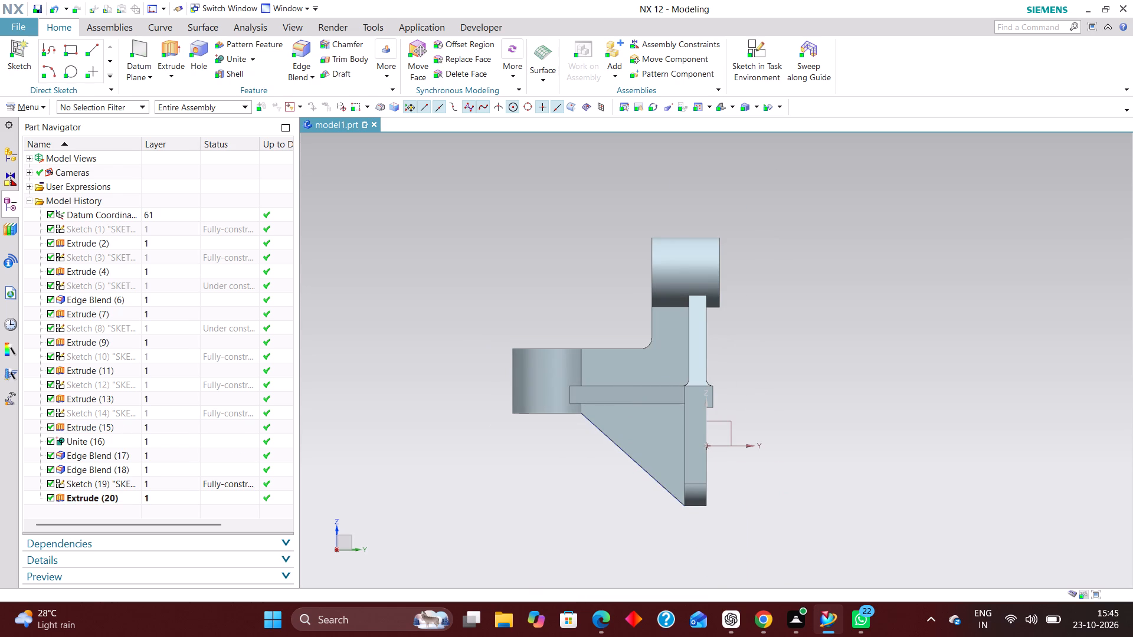
pyautogui.moveTo(556, 564); pyautogui.dragTo(620, 523, button='middle')
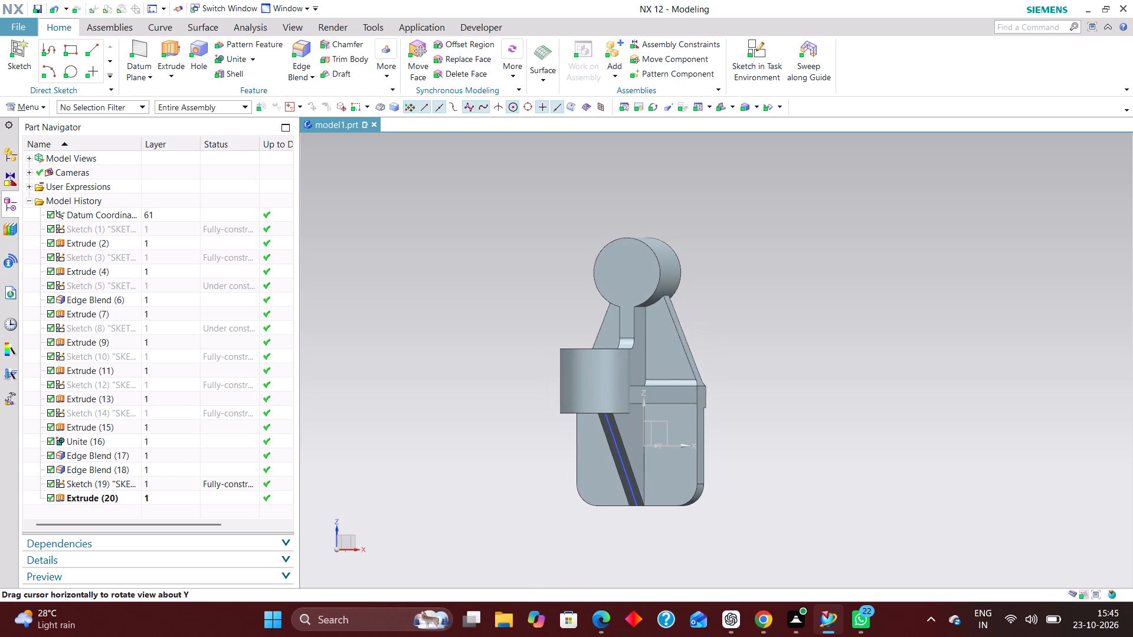
# Hide the rib's sketch curves.
pyautogui.scroll(4, 620, 465)
pyautogui.moveTo(624, 455); pyautogui.dragTo(634, 518, button='right')
pyautogui.scroll(-4, 543, 452)
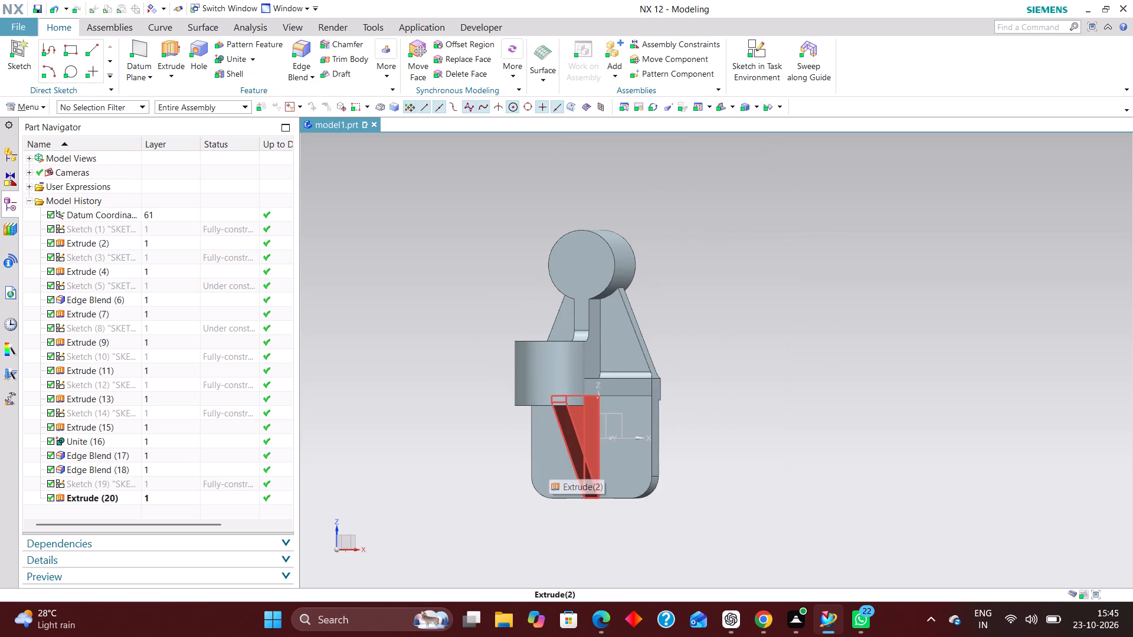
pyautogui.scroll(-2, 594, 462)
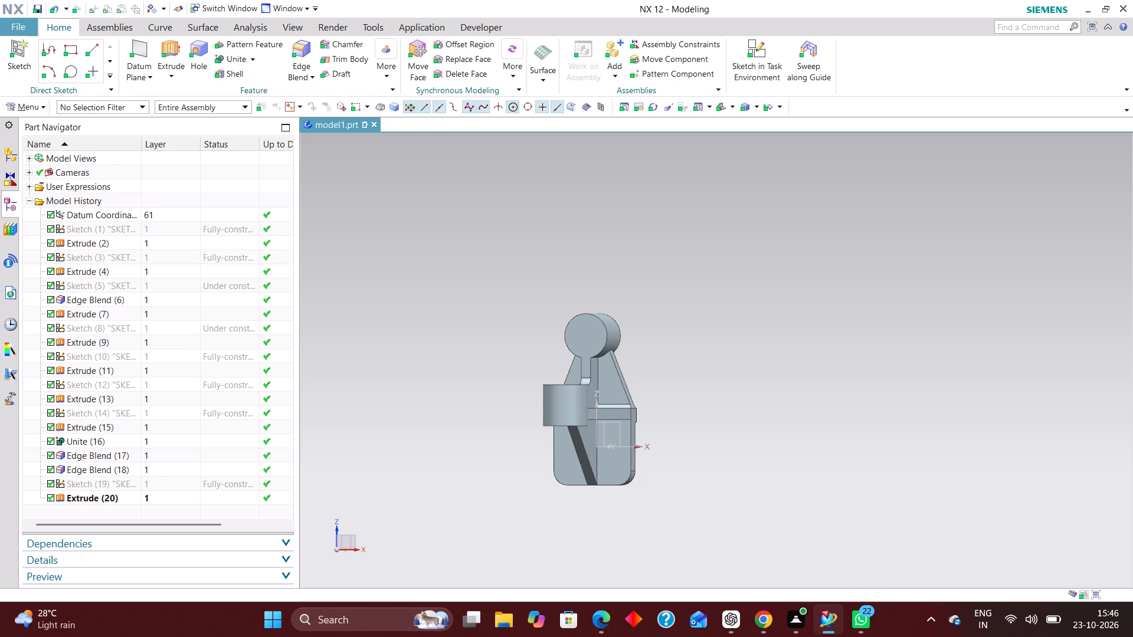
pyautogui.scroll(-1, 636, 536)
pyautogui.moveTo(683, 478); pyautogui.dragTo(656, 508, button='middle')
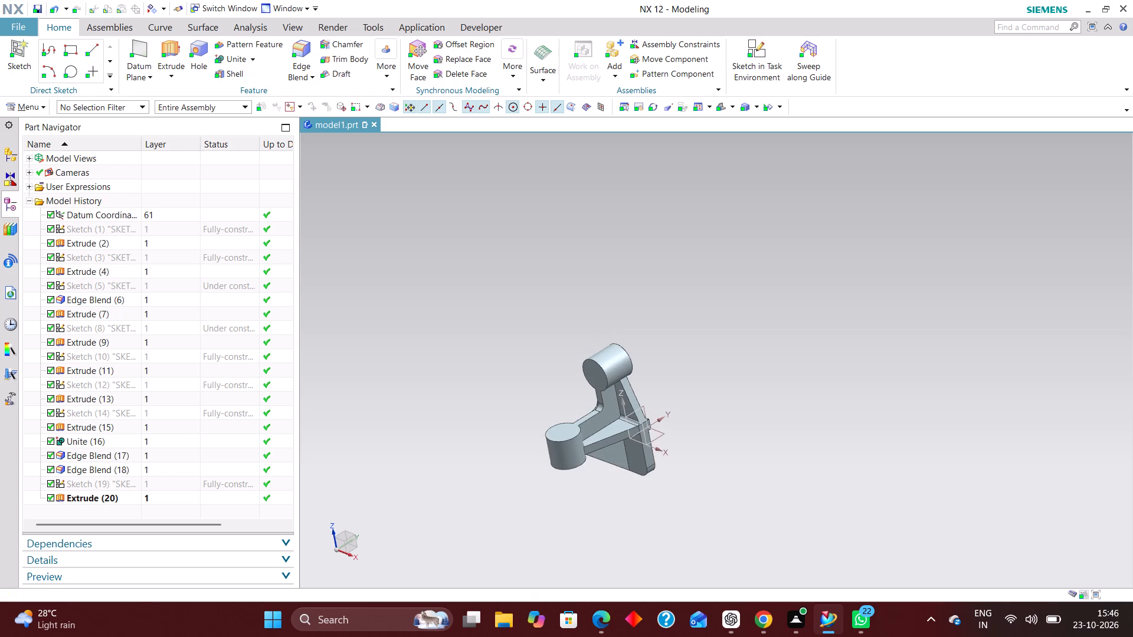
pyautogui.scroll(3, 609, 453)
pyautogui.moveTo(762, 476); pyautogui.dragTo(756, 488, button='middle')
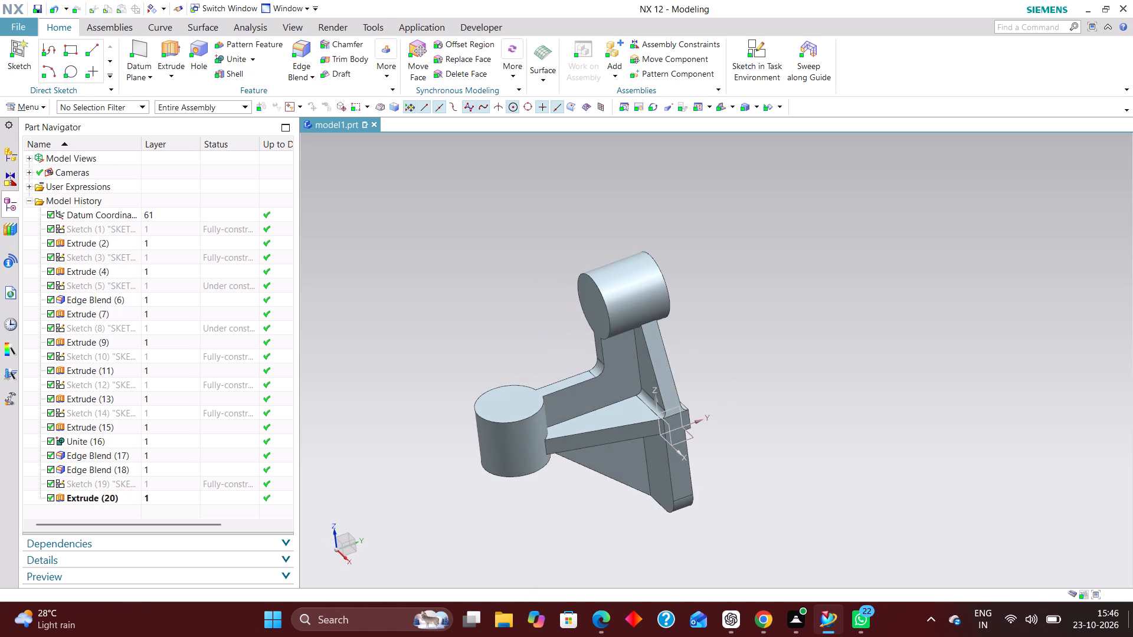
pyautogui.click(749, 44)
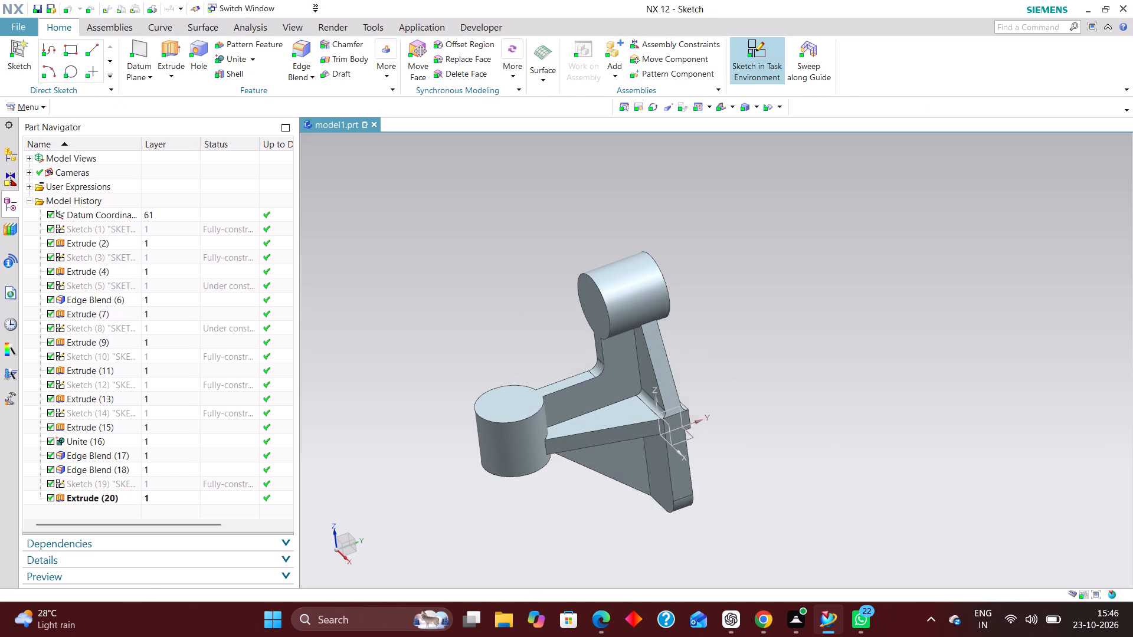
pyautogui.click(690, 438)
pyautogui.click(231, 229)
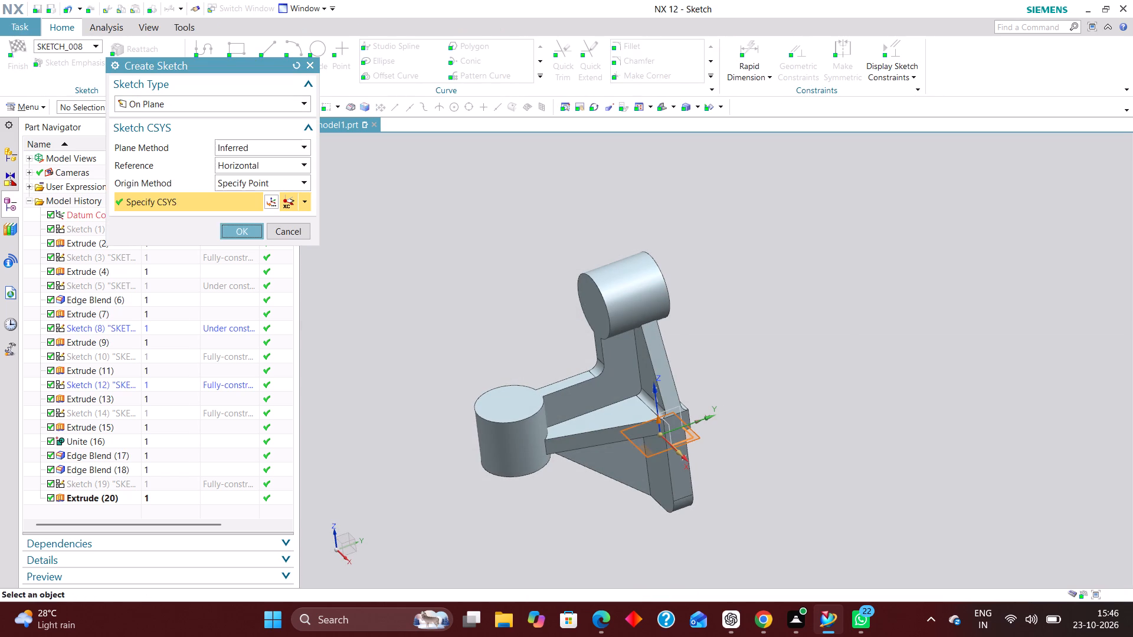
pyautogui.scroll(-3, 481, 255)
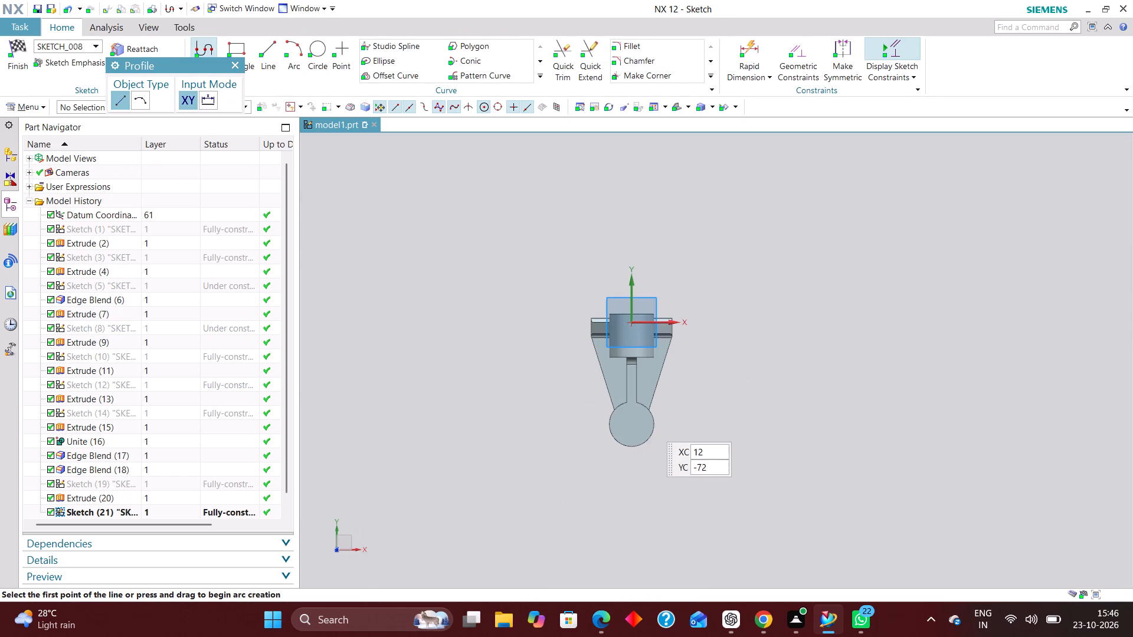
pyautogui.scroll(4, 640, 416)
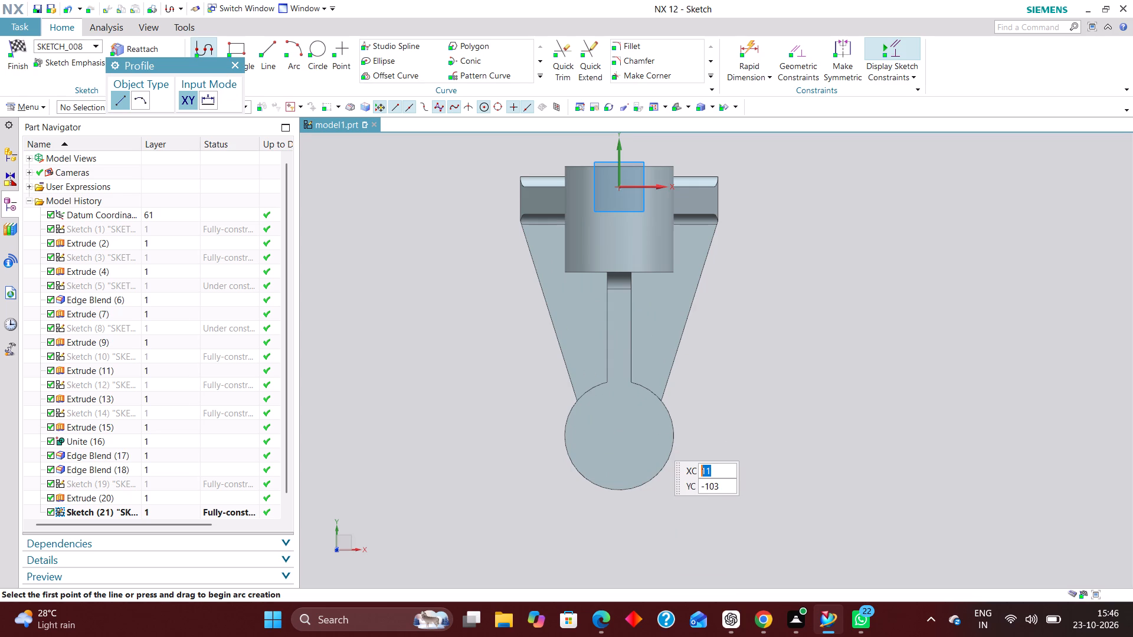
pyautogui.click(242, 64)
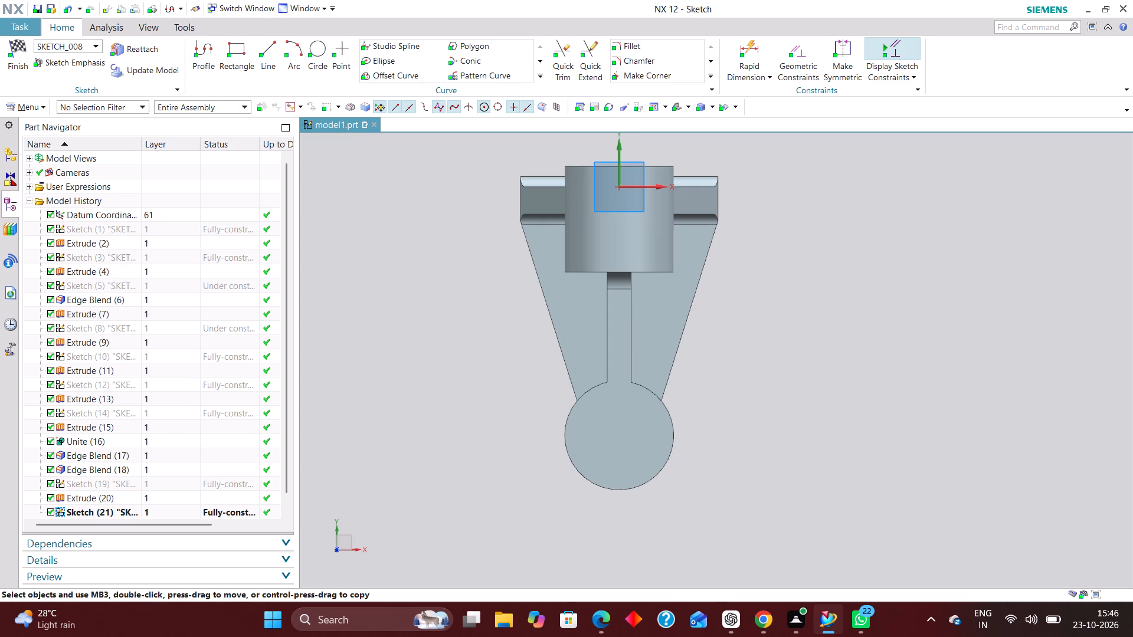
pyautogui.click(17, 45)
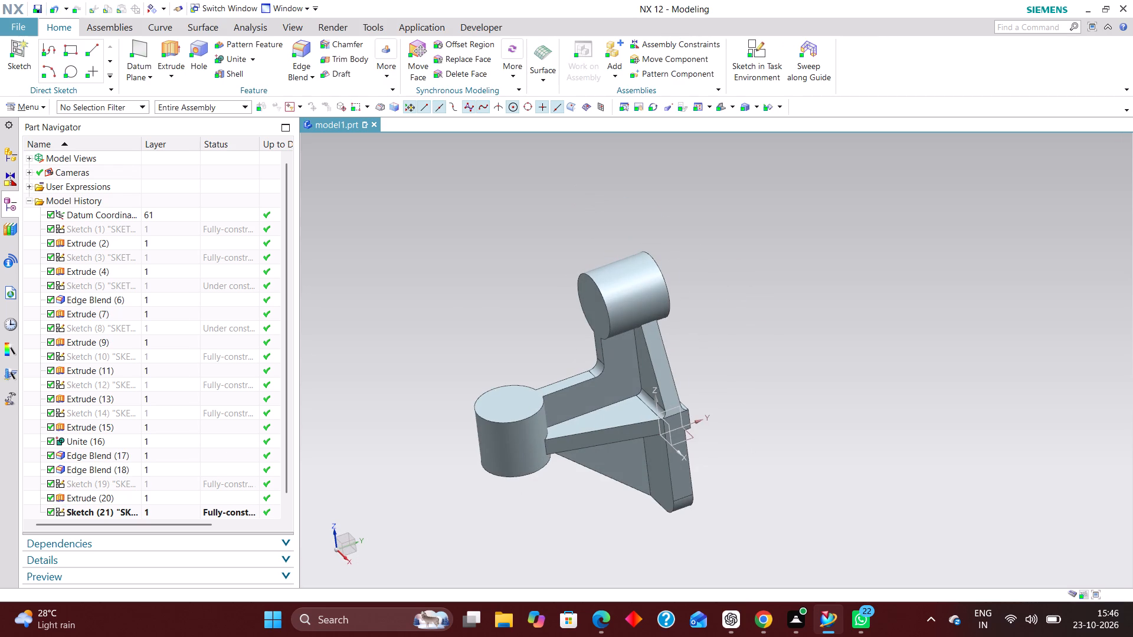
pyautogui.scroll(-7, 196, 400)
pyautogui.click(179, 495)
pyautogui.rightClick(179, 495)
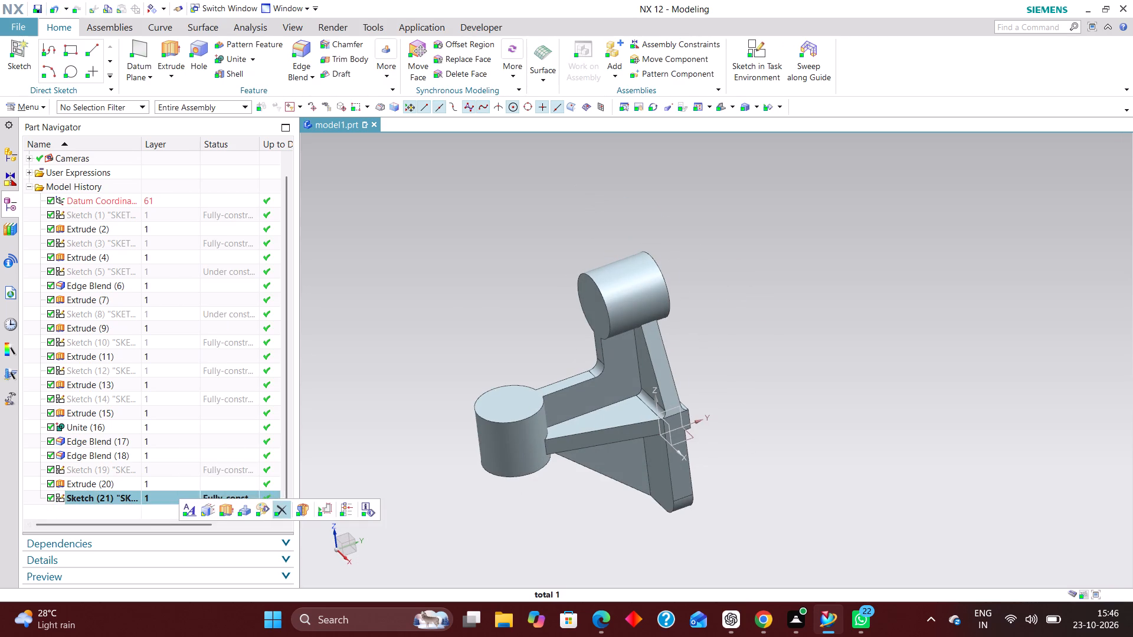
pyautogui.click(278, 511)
# Create a new sketch on the XZ plane of the datum coordinate system, facing the vertical cylinder.
pyautogui.click(754, 47)
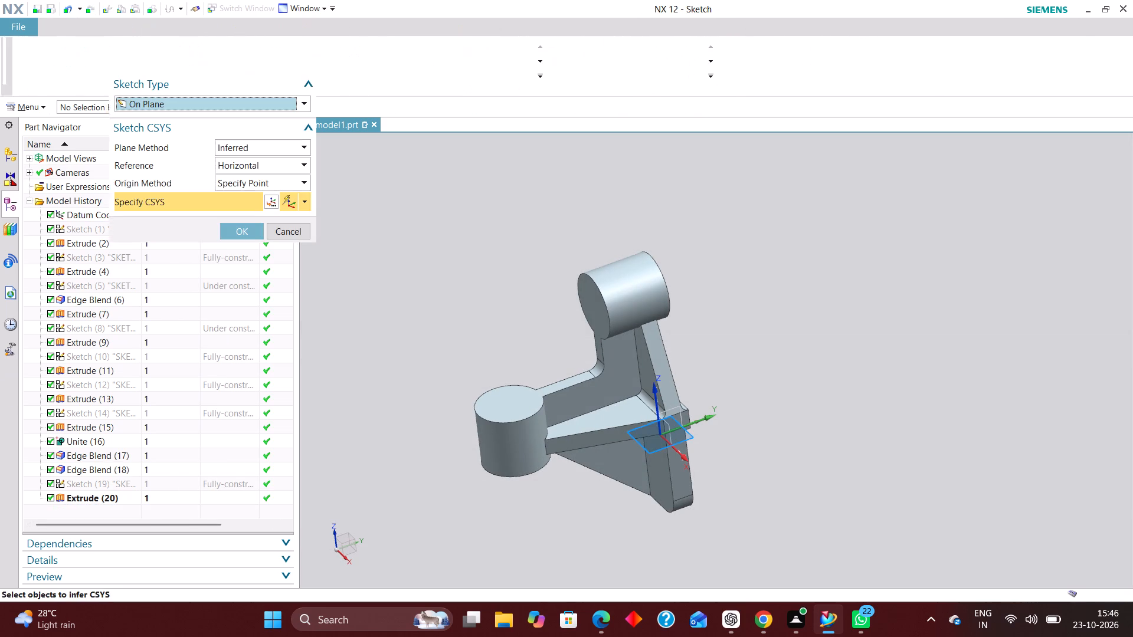
pyautogui.click(667, 424)
pyautogui.click(246, 229)
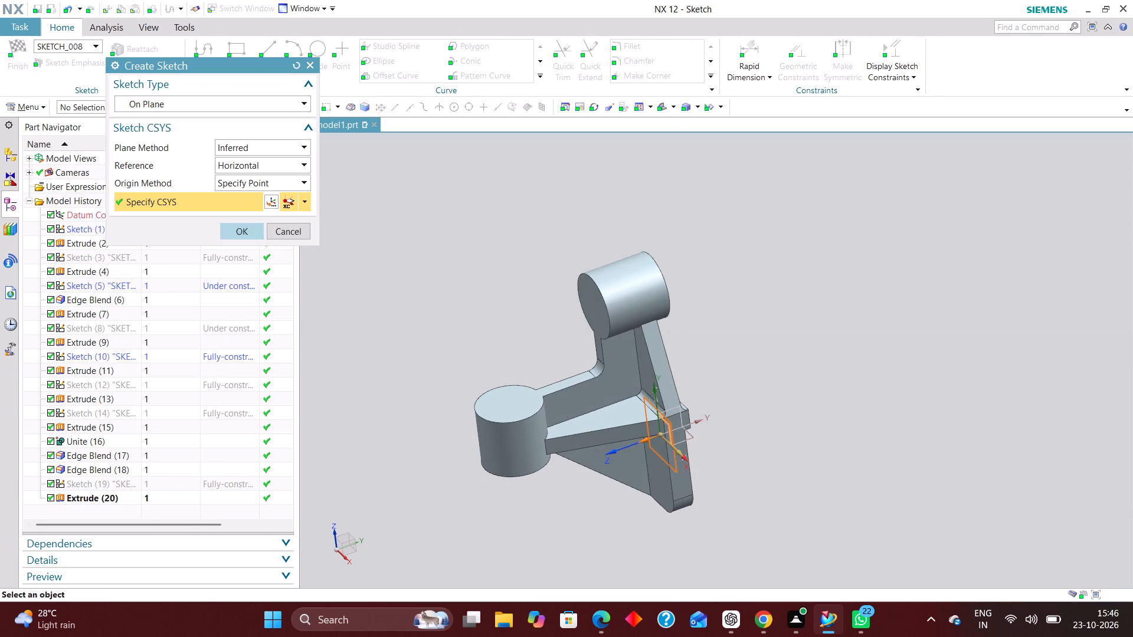
pyautogui.scroll(2, 831, 309)
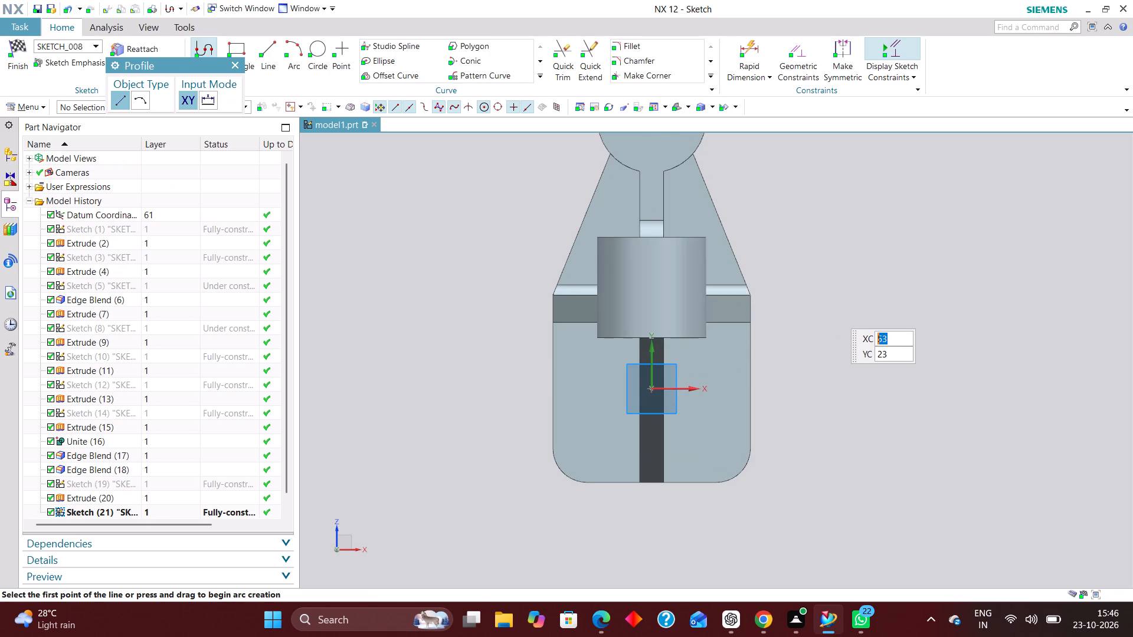
pyautogui.scroll(-2, 572, 266)
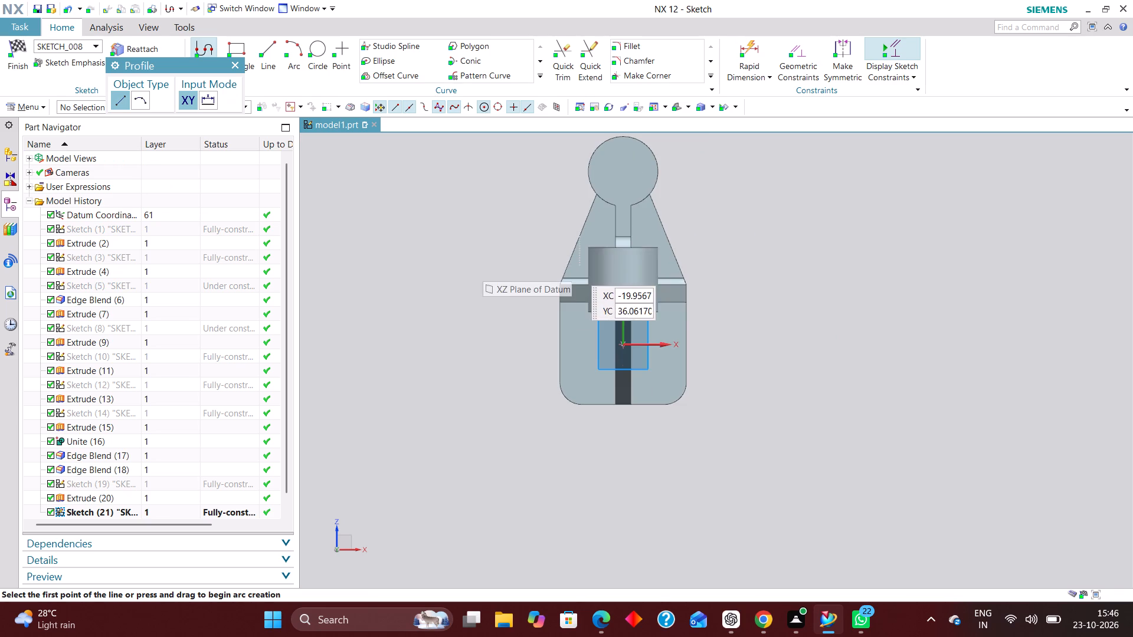
pyautogui.scroll(2, 618, 236)
# Draw a horizontal line about 17.5 mm long near the vertical cylinder's top, with a vertical line running down from each end.
pyautogui.click(267, 44)
pyautogui.scroll(4, 619, 293)
pyautogui.click(566, 221)
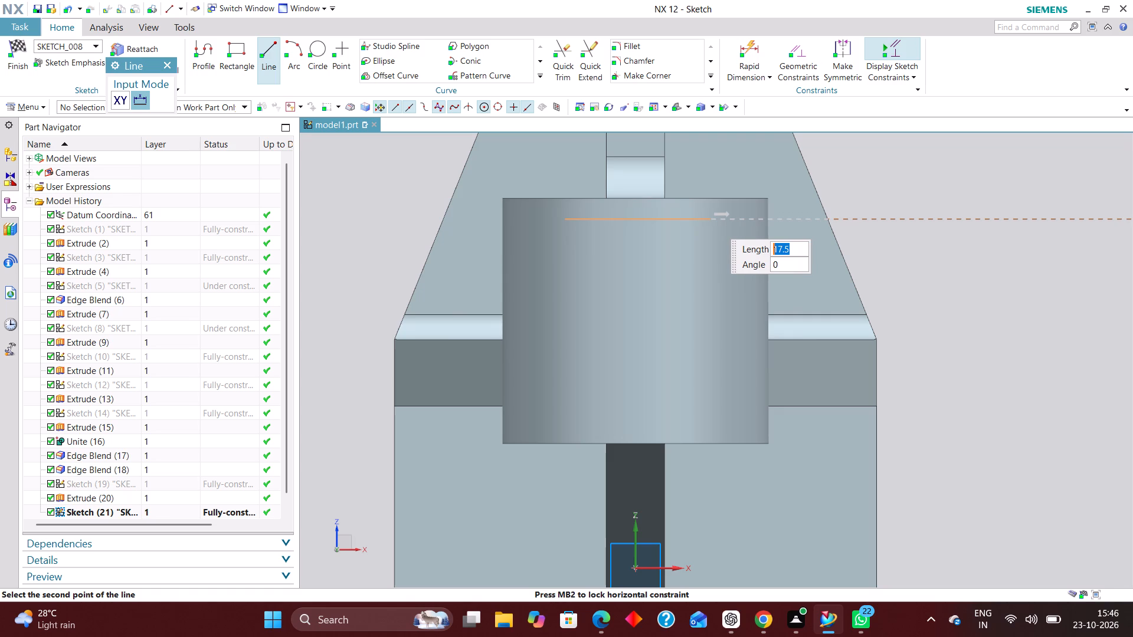
pyautogui.click(711, 219)
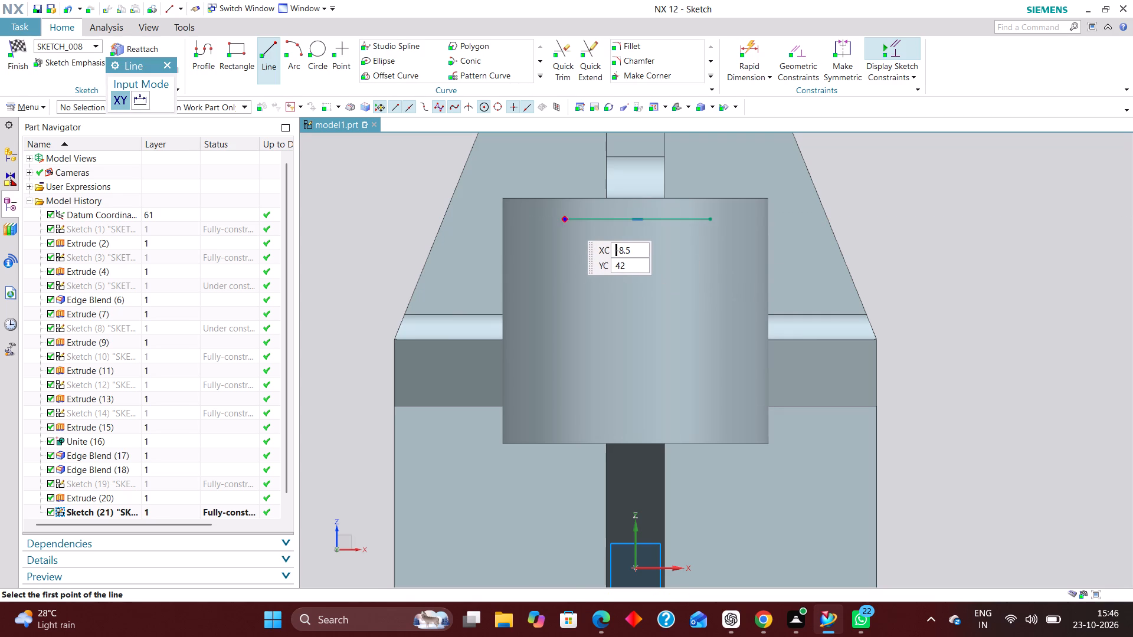
pyautogui.click(564, 218)
pyautogui.click(562, 327)
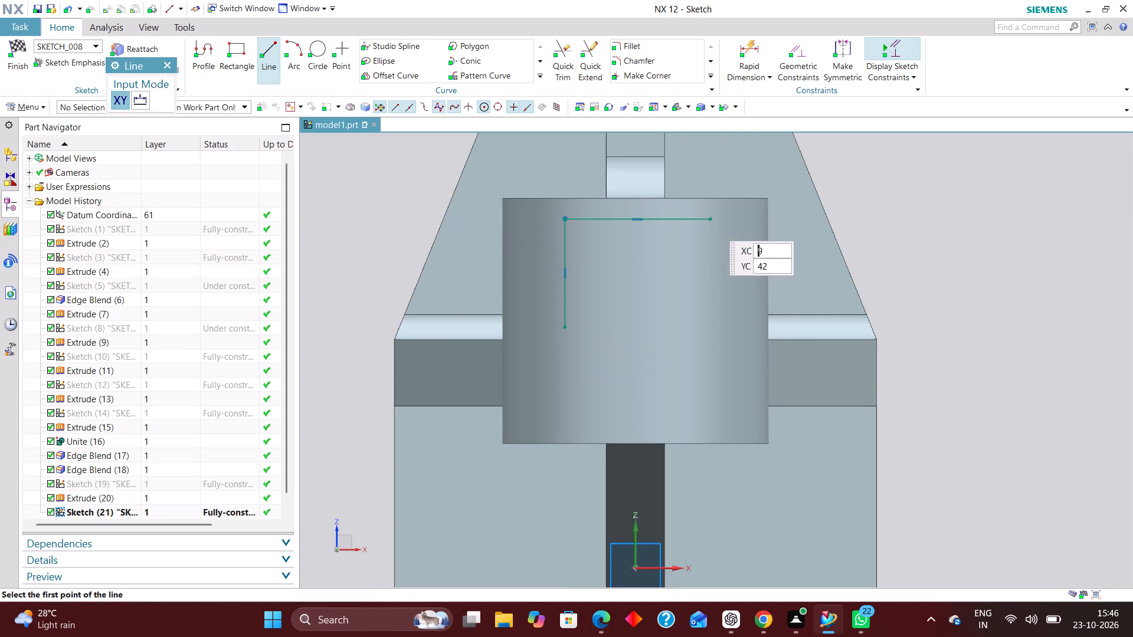
pyautogui.click(710, 221)
pyautogui.click(712, 341)
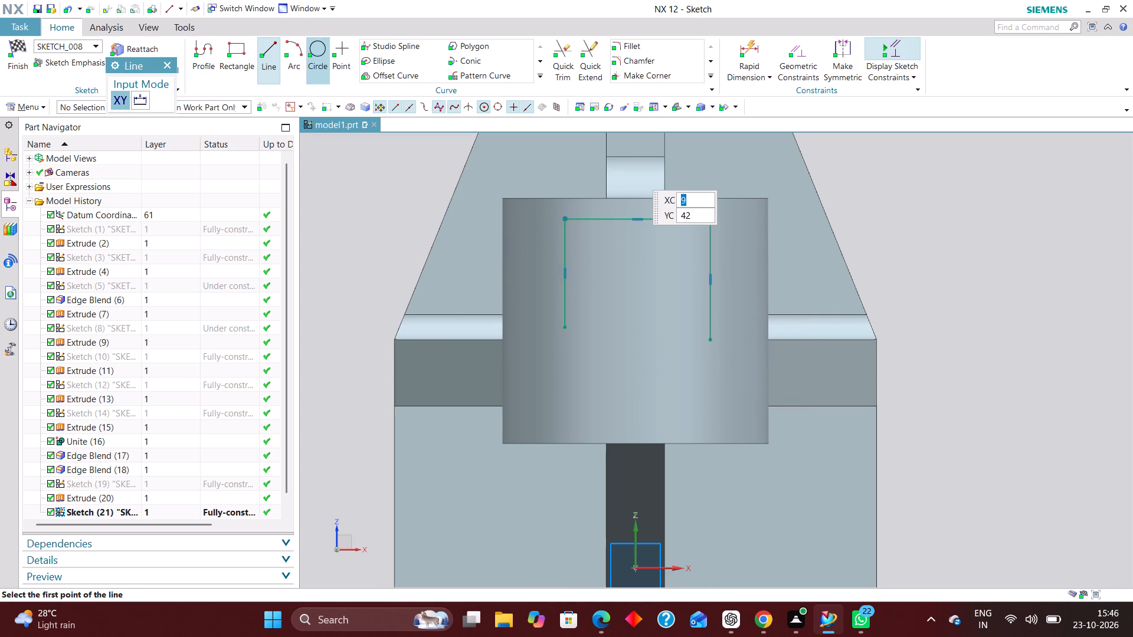
# Draw a circle centred between the two vertical lines, below the horizontal line on the cylinder.
pyautogui.click(317, 49)
pyautogui.click(631, 295)
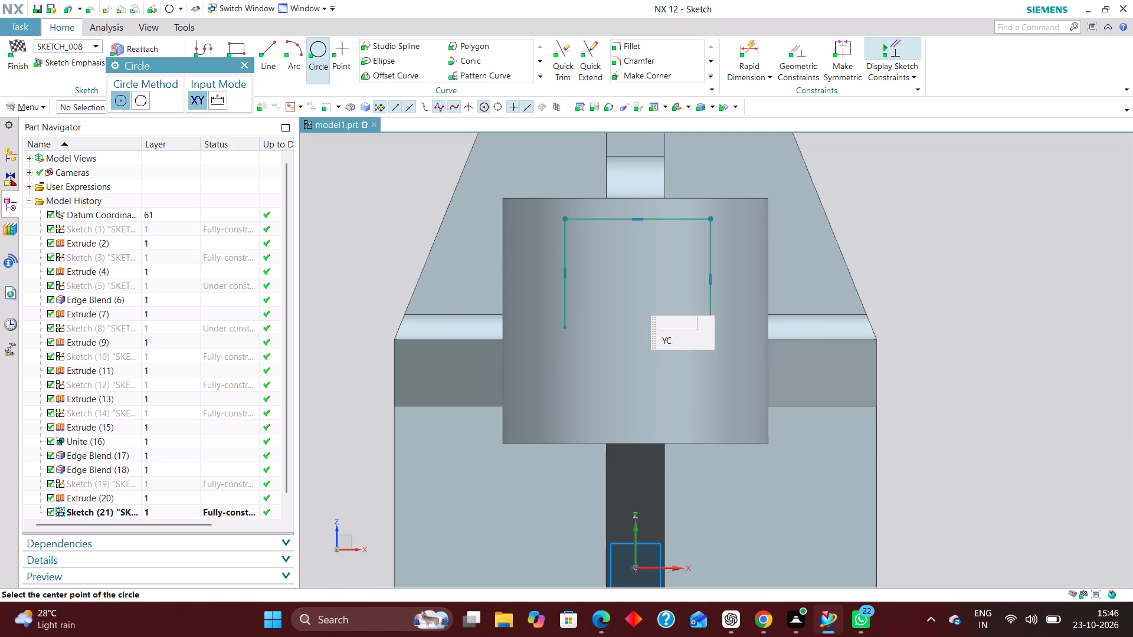
pyautogui.click(656, 342)
# Constrain the circle's centre point to lie on the datum Z axis with a Point on Curve constraint.
pyautogui.click(795, 54)
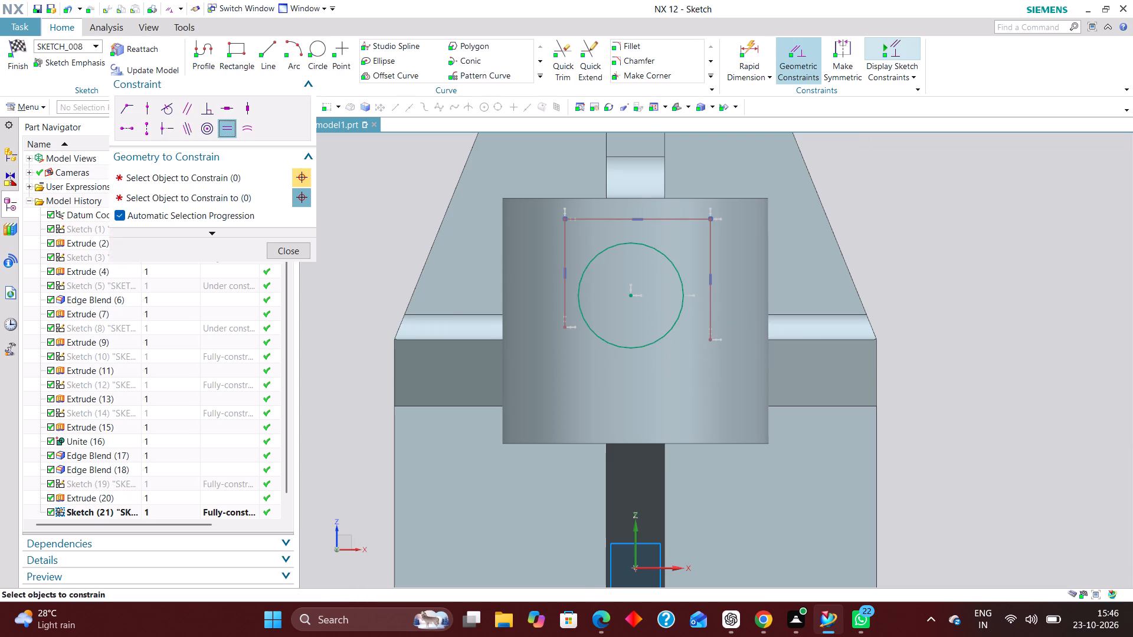
pyautogui.click(144, 107)
pyautogui.scroll(-3, 679, 362)
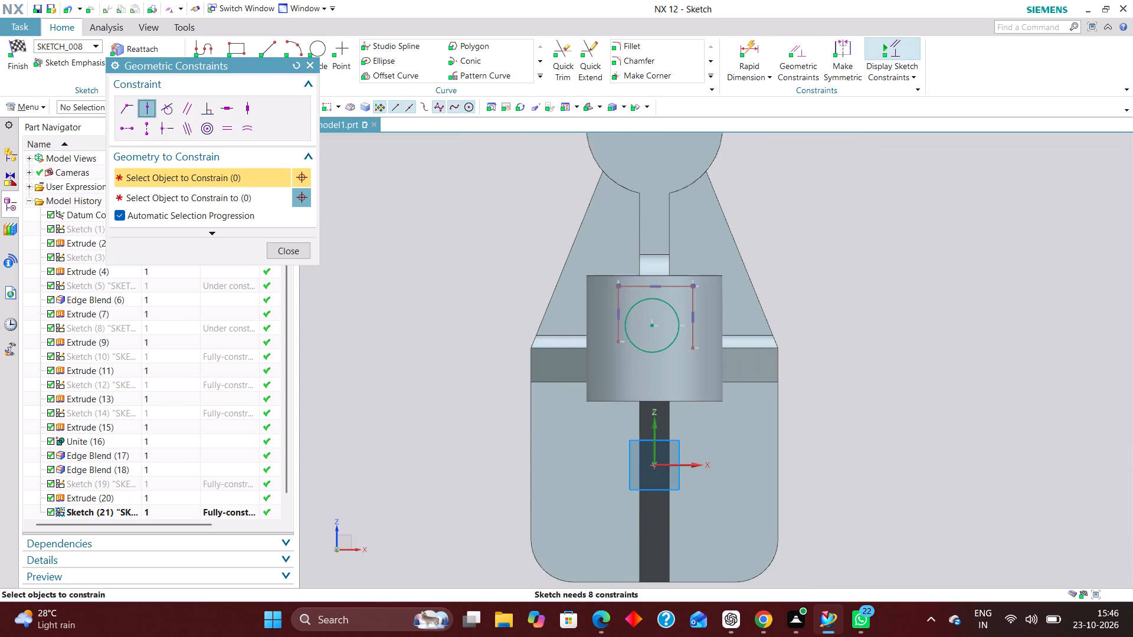
pyautogui.click(655, 318)
pyautogui.click(651, 330)
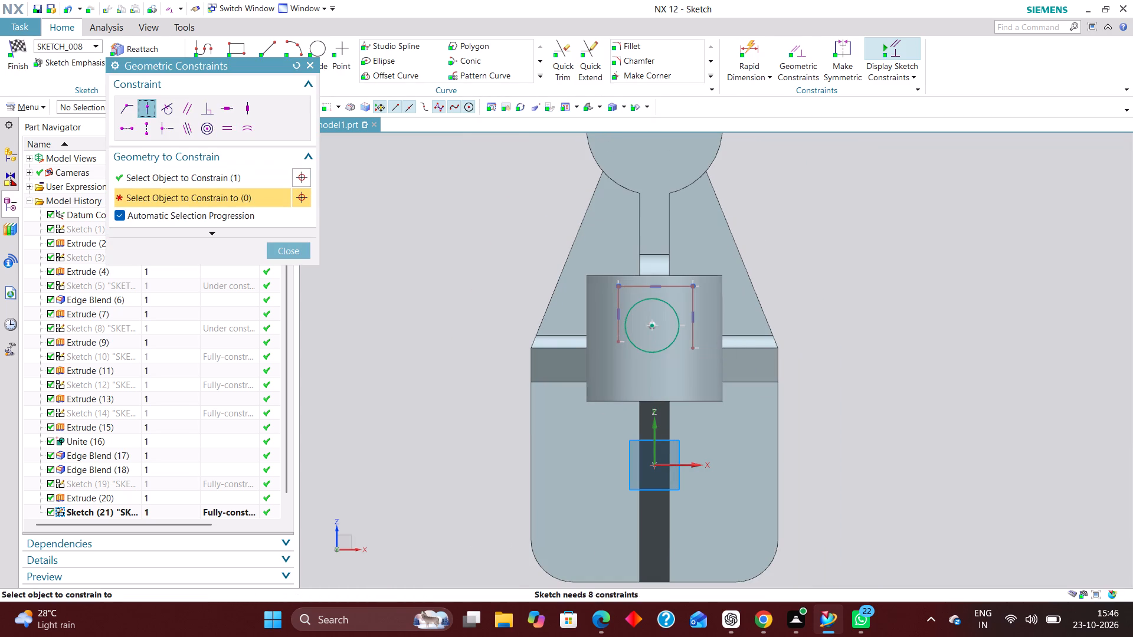
pyautogui.click(652, 448)
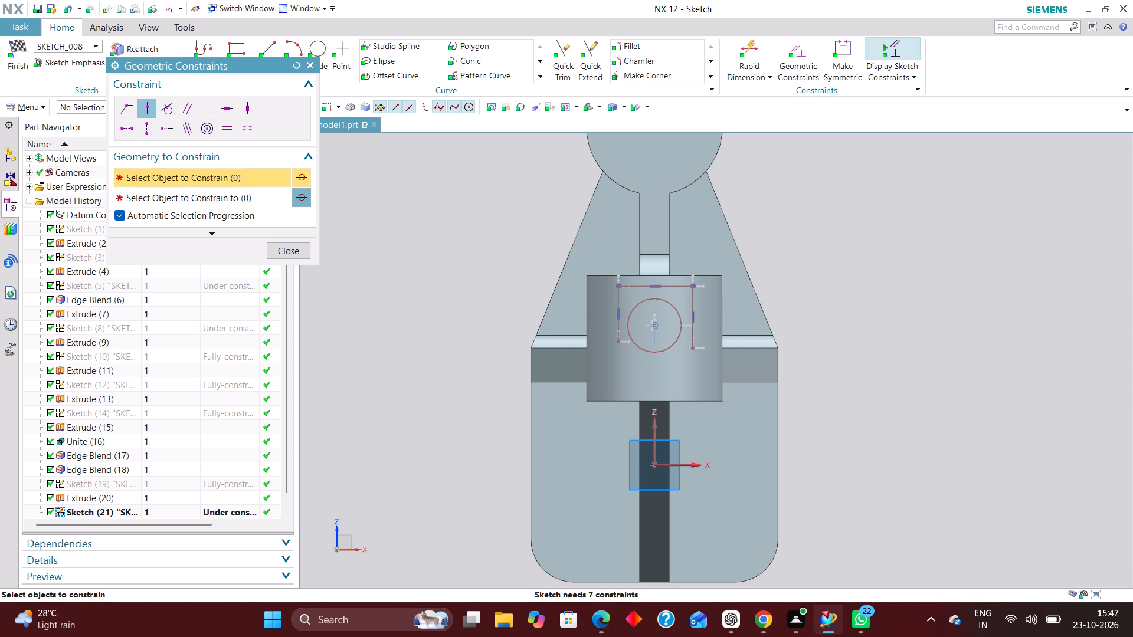
# Dimension the circle centre's vertical distance from the datum X axis as 40 mm.
pyautogui.scroll(3, 661, 317)
pyautogui.click(744, 42)
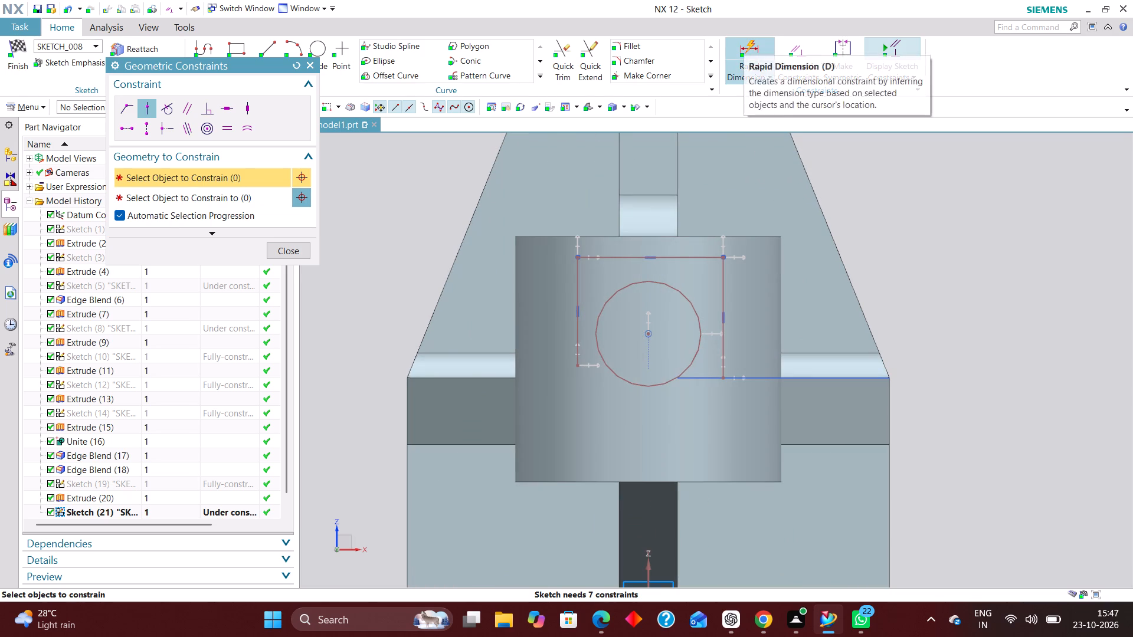
pyautogui.scroll(-3, 636, 235)
pyautogui.scroll(3, 656, 393)
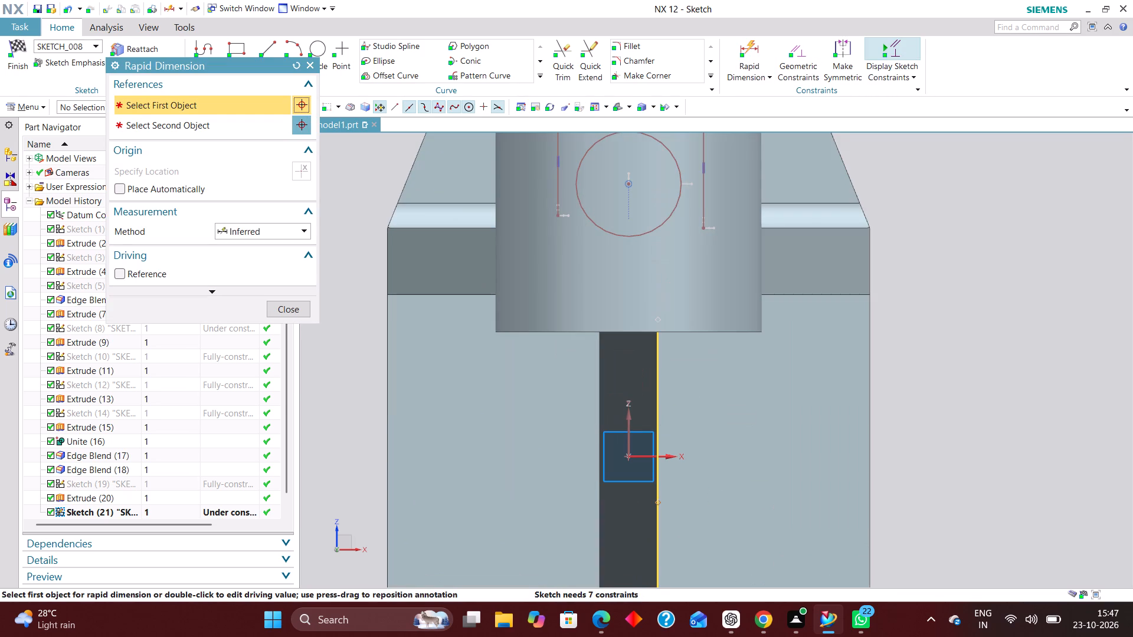
pyautogui.scroll(-1, 657, 434)
pyautogui.scroll(-1, 662, 383)
pyautogui.scroll(2, 664, 398)
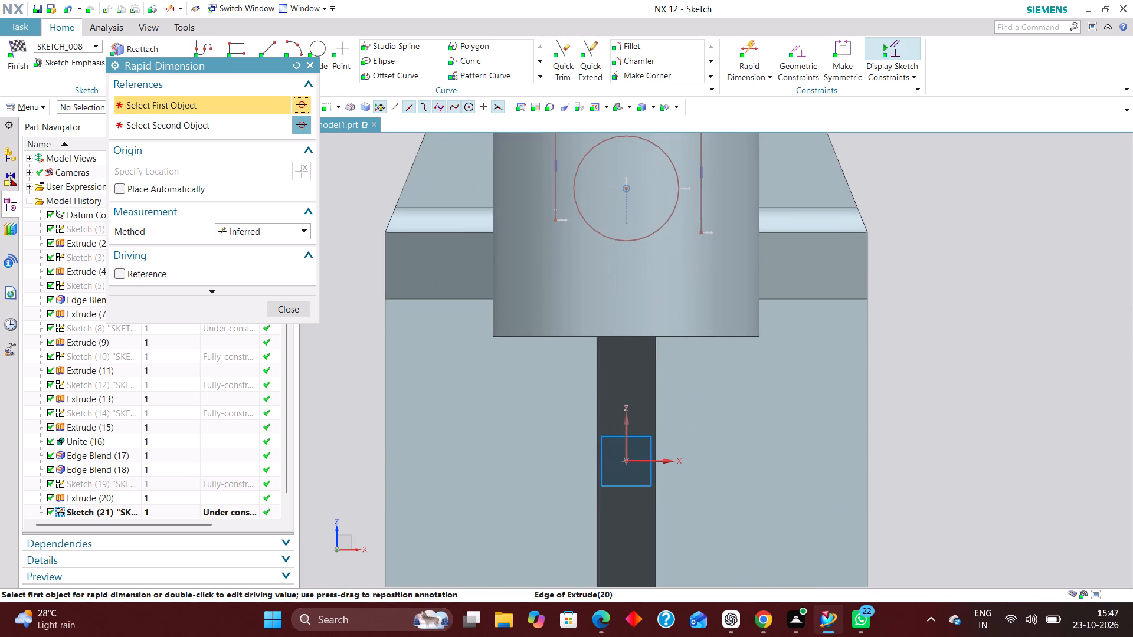
pyautogui.scroll(-2, 638, 446)
pyautogui.scroll(2, 634, 242)
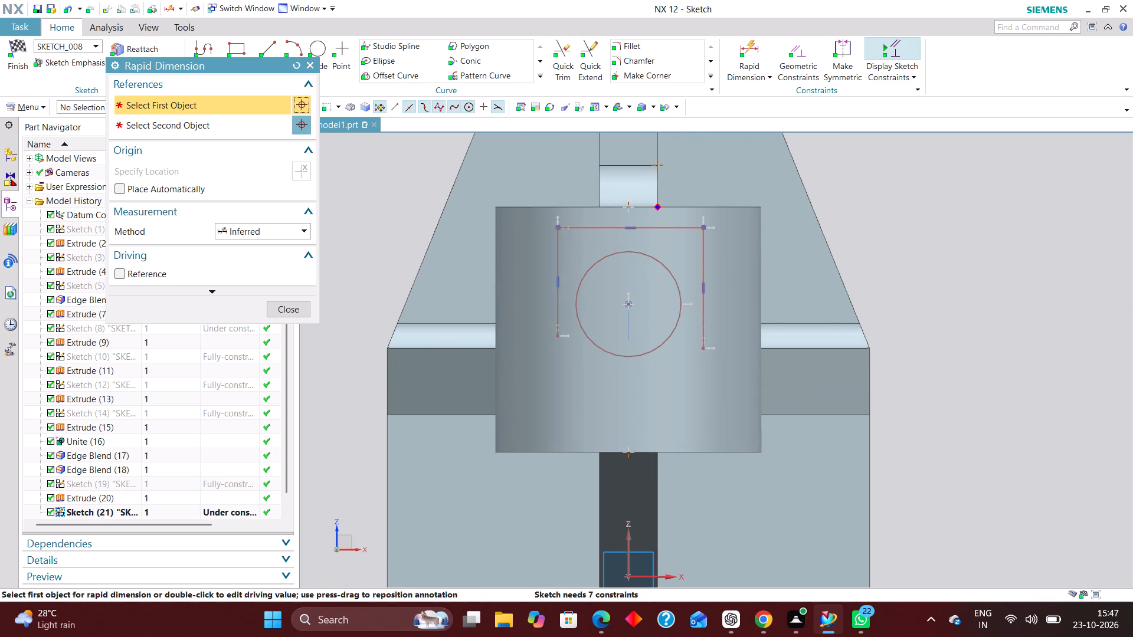
pyautogui.scroll(-1, 594, 323)
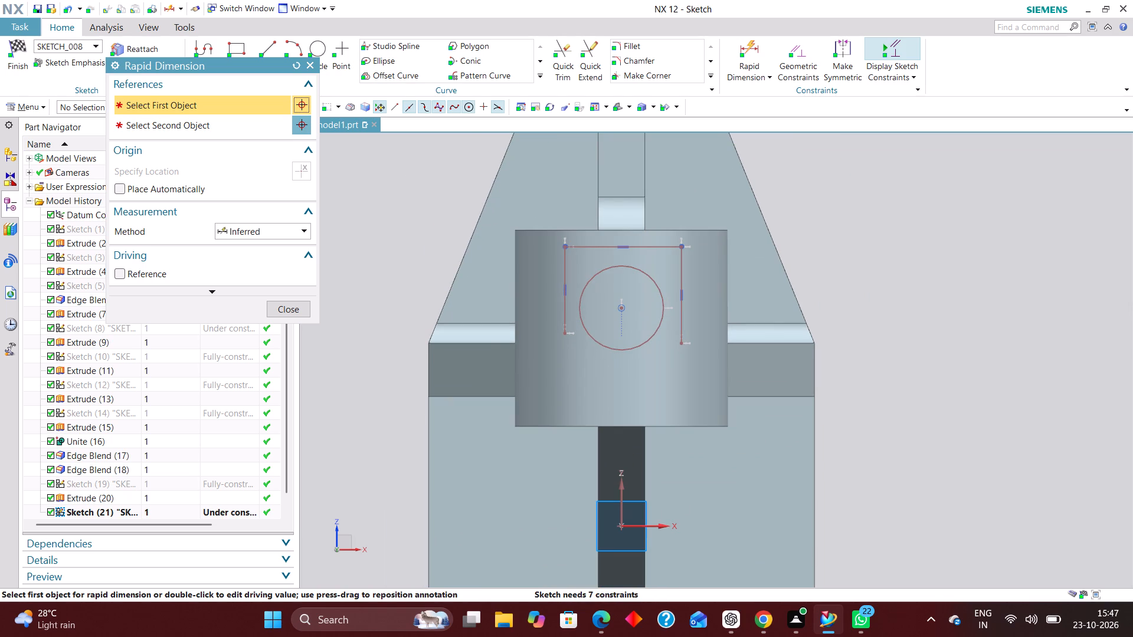
pyautogui.click(663, 528)
pyautogui.click(621, 307)
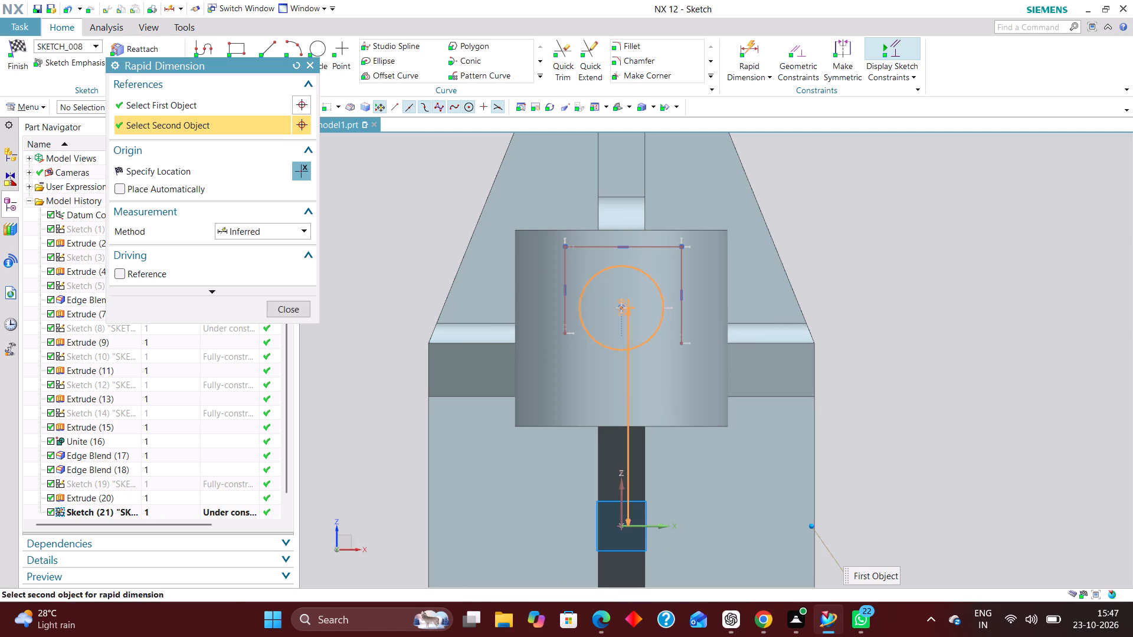
pyautogui.click(918, 426)
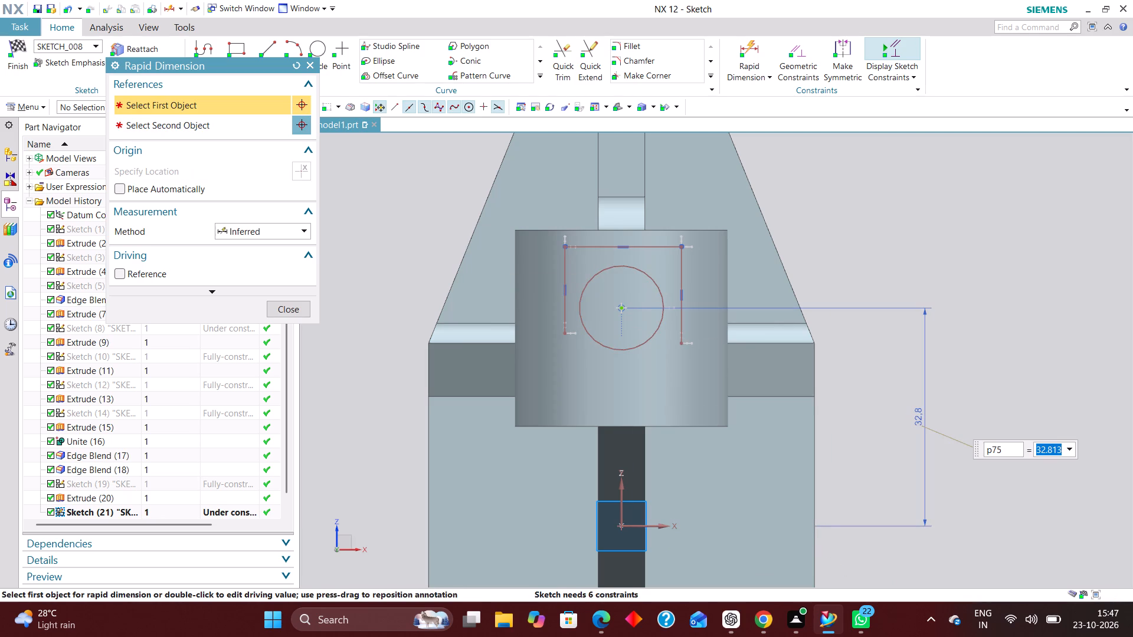
pyautogui.write('40')
pyautogui.press('Return')
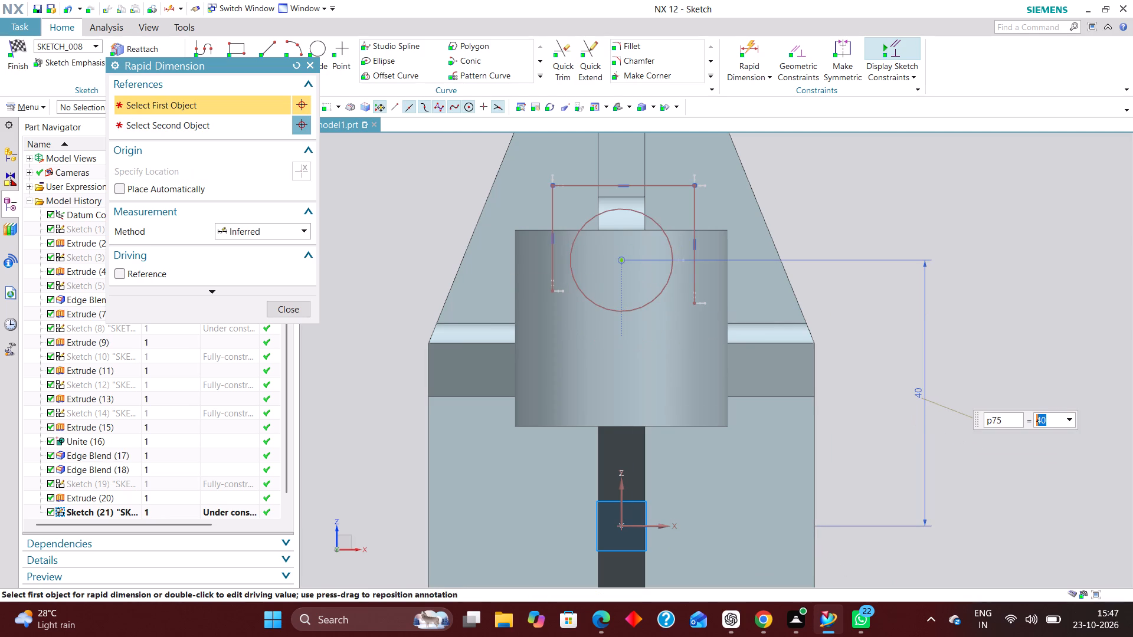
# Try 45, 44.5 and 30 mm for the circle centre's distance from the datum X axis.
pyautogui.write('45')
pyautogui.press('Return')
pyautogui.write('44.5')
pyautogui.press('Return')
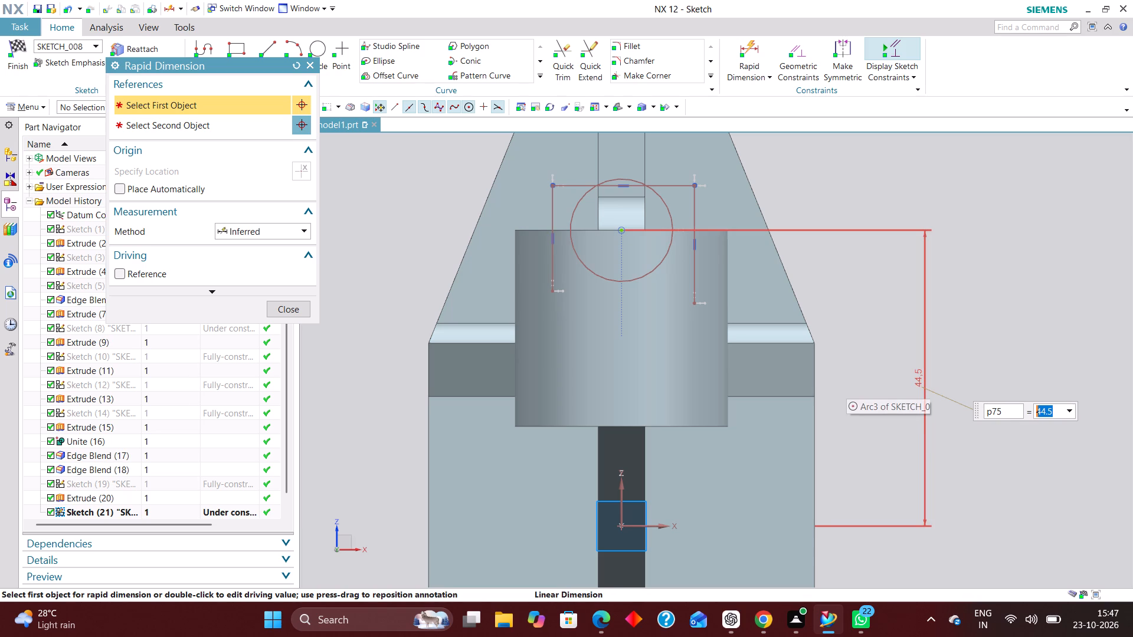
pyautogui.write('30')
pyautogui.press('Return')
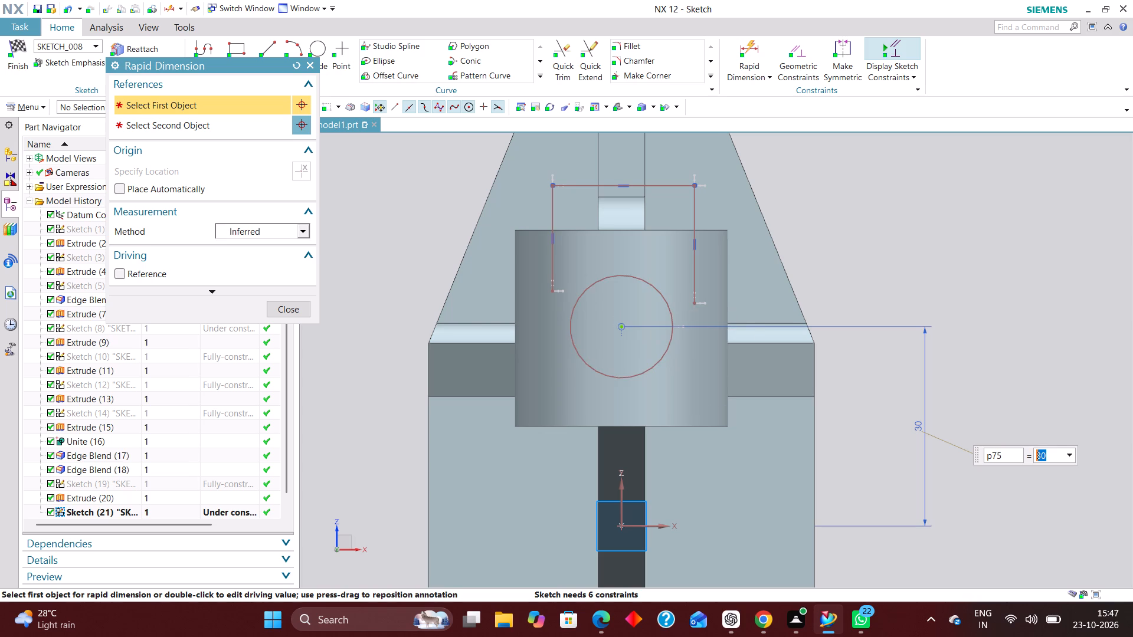
# Dimension the circle's diameter as 10 mm.
pyautogui.click(623, 329)
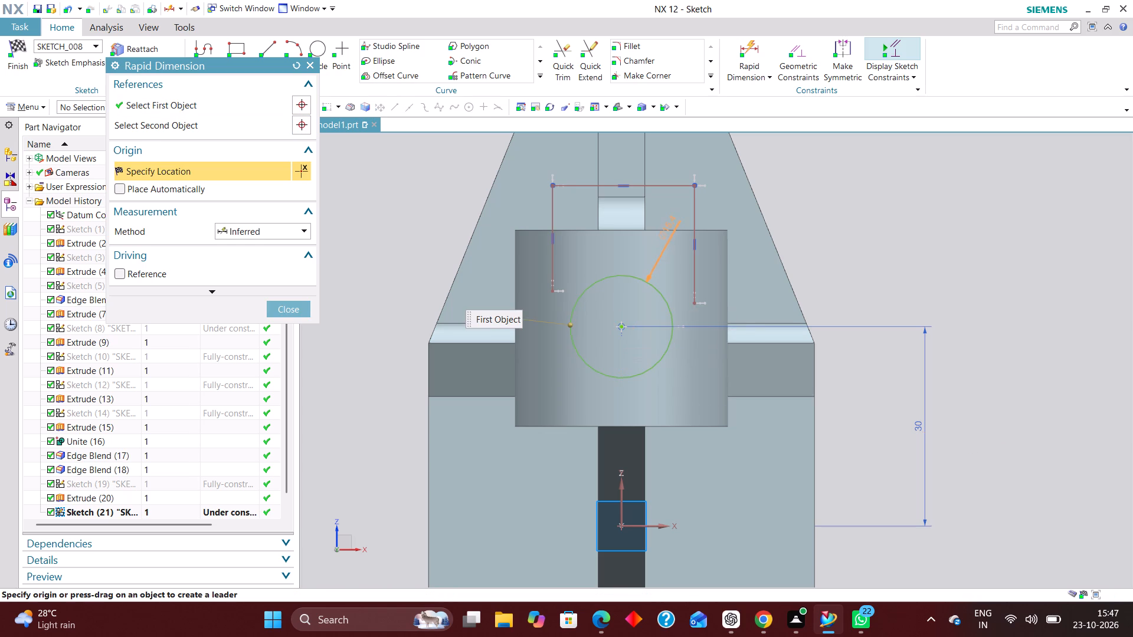
pyautogui.click(661, 228)
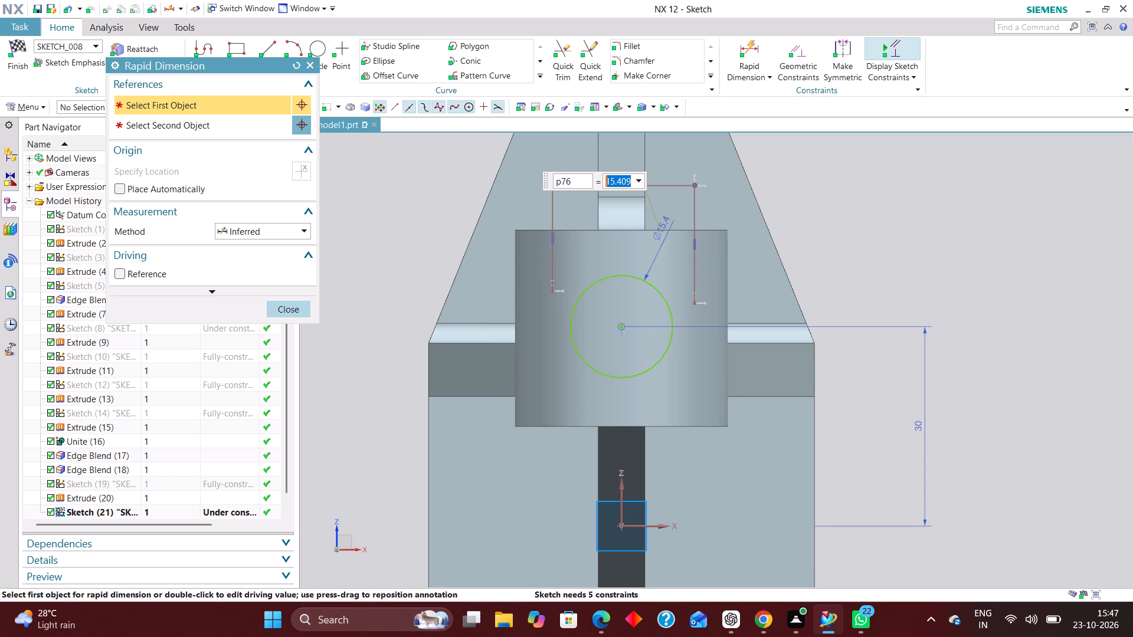
pyautogui.write('10')
pyautogui.press('Return')
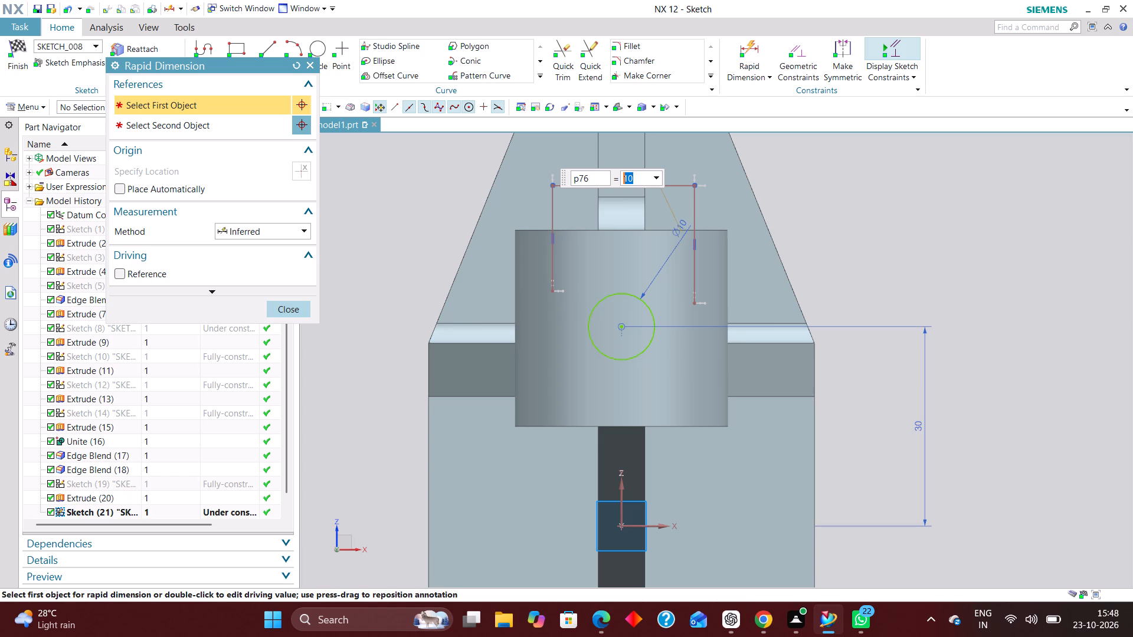
pyautogui.scroll(2, 555, 310)
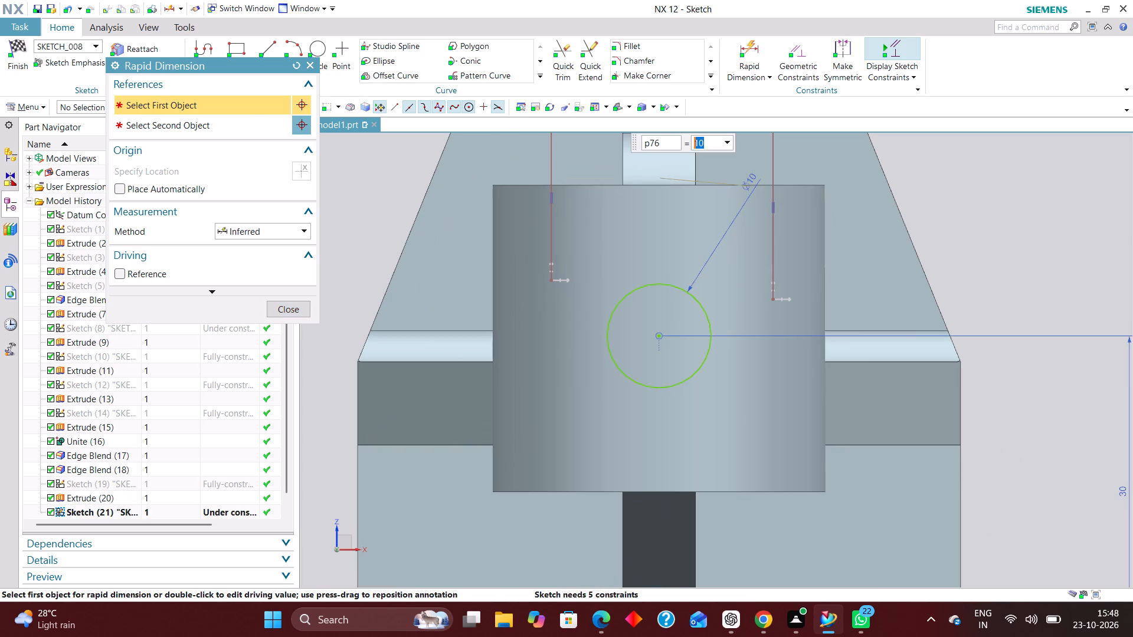
pyautogui.click(293, 308)
# Move the sketch's horizontal line down to just below the cylinder's top edge.
pyautogui.scroll(-2, 607, 425)
pyautogui.moveTo(645, 225); pyautogui.dragTo(645, 227)
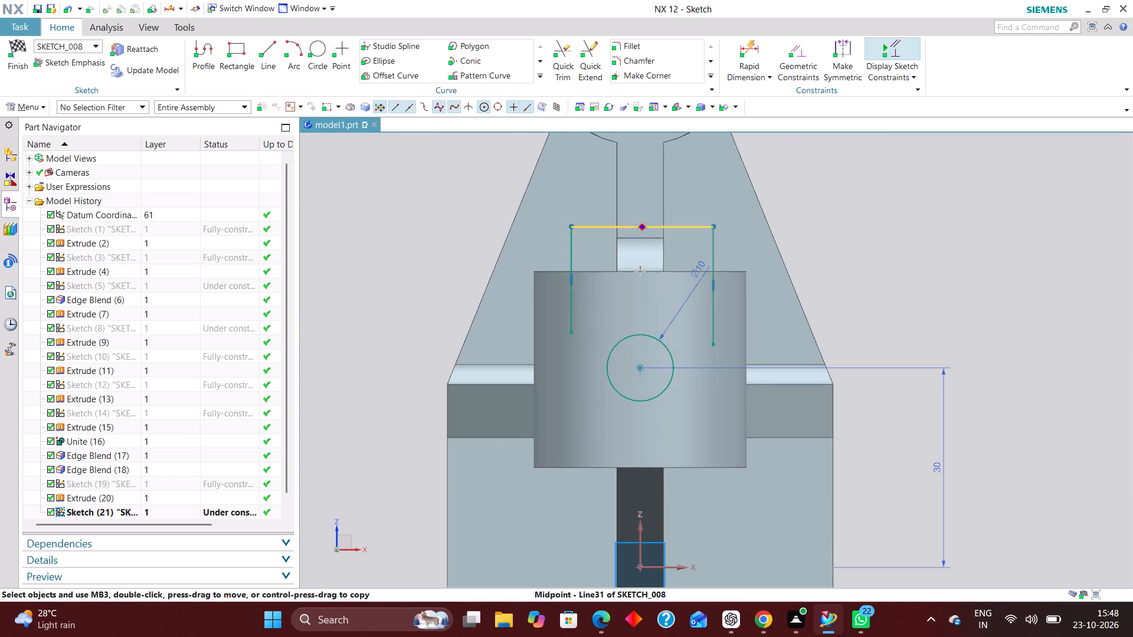
pyautogui.moveTo(645, 227); pyautogui.dragTo(650, 288)
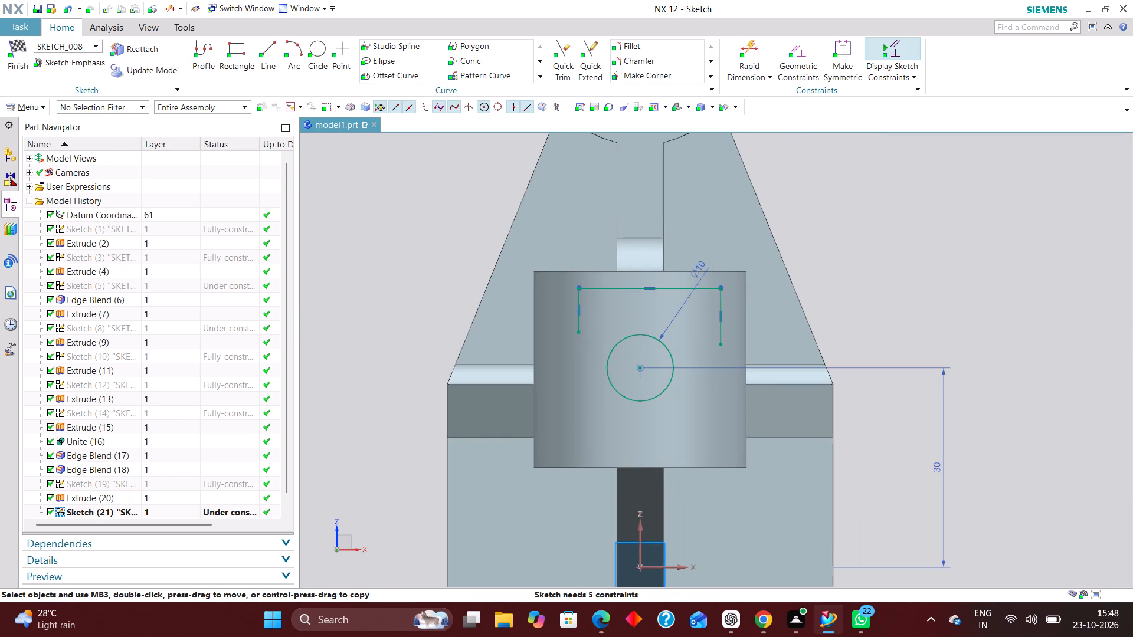
# Make both vertical lines tangent to opposite sides of the circle.
pyautogui.click(795, 48)
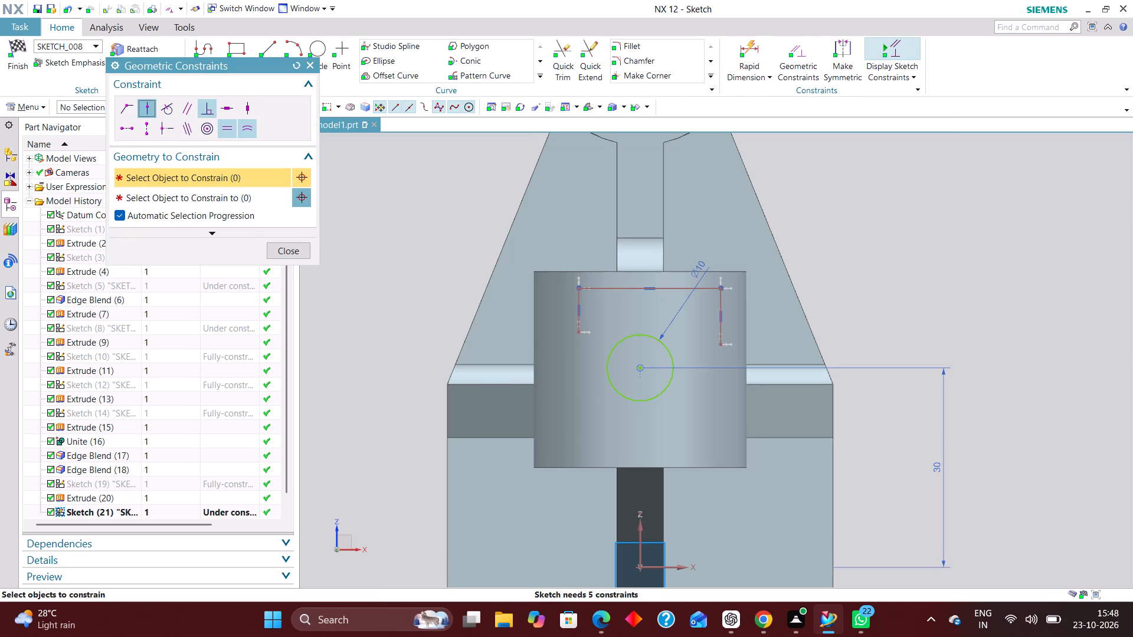
pyautogui.click(166, 111)
pyautogui.click(725, 327)
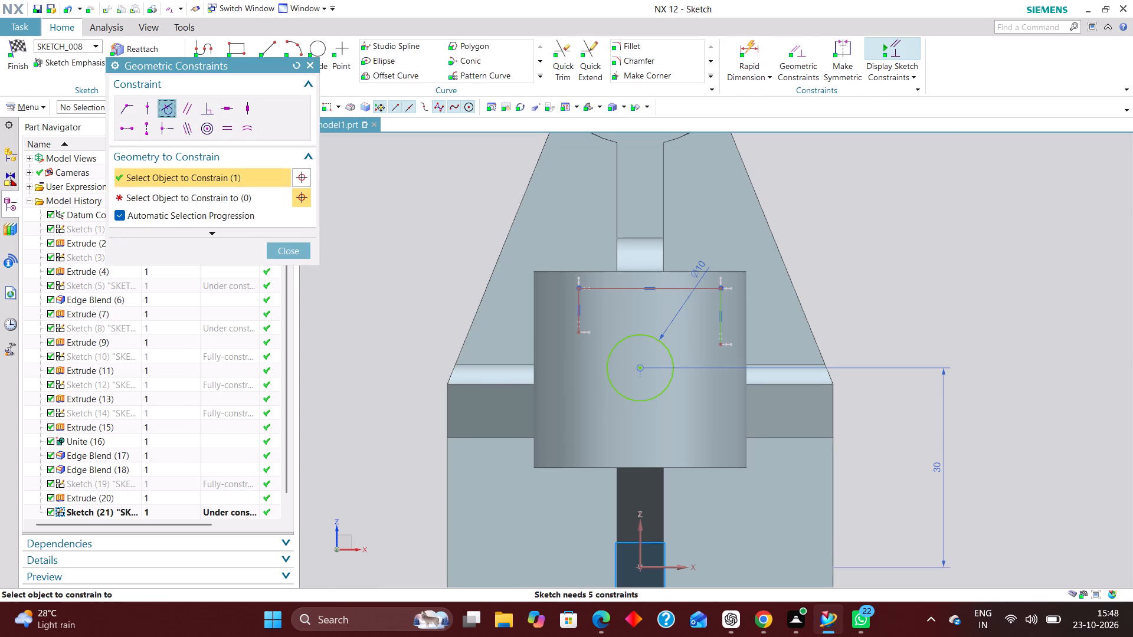
pyautogui.click(673, 360)
pyautogui.click(529, 321)
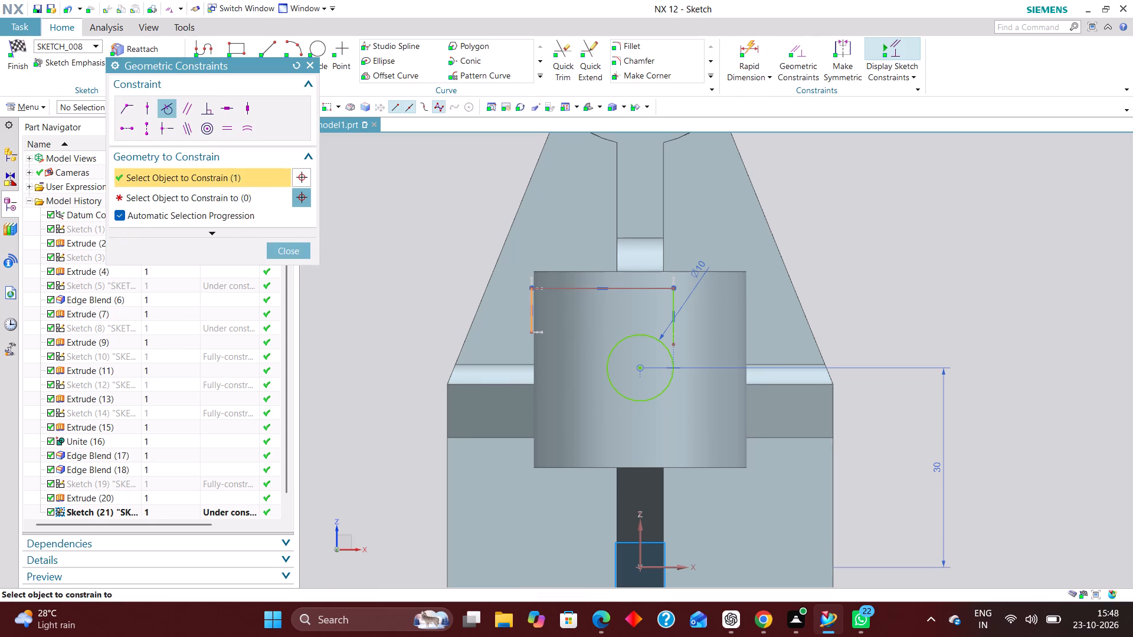
pyautogui.click(602, 373)
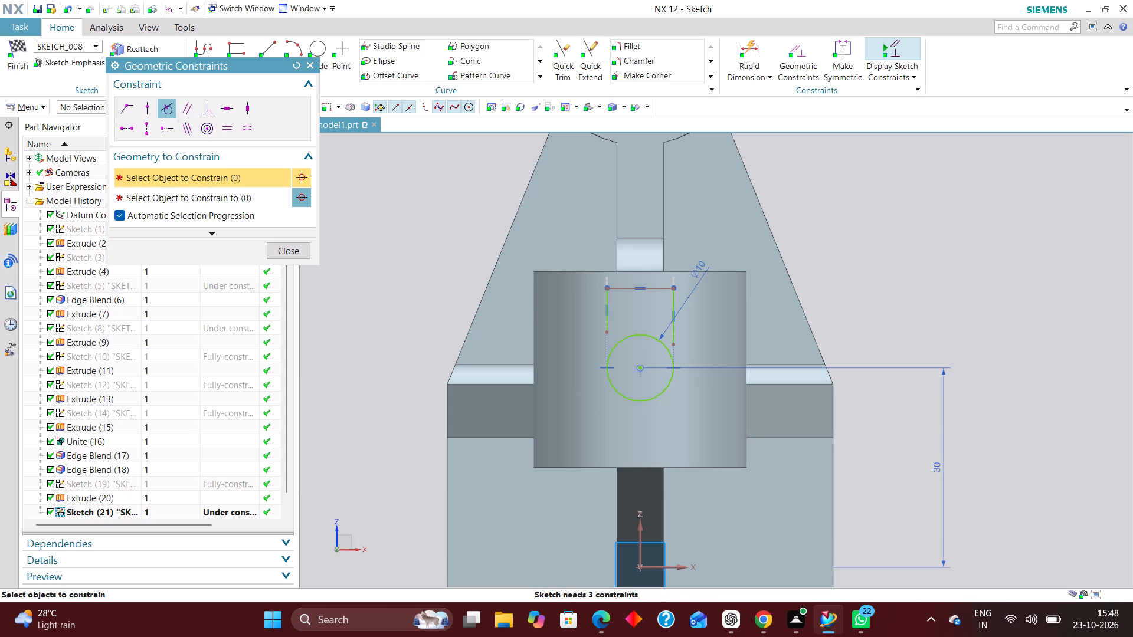
# Constrain the lower endpoints of both vertical lines onto the circle with Point on Curve constraints.
pyautogui.click(154, 111)
pyautogui.click(605, 328)
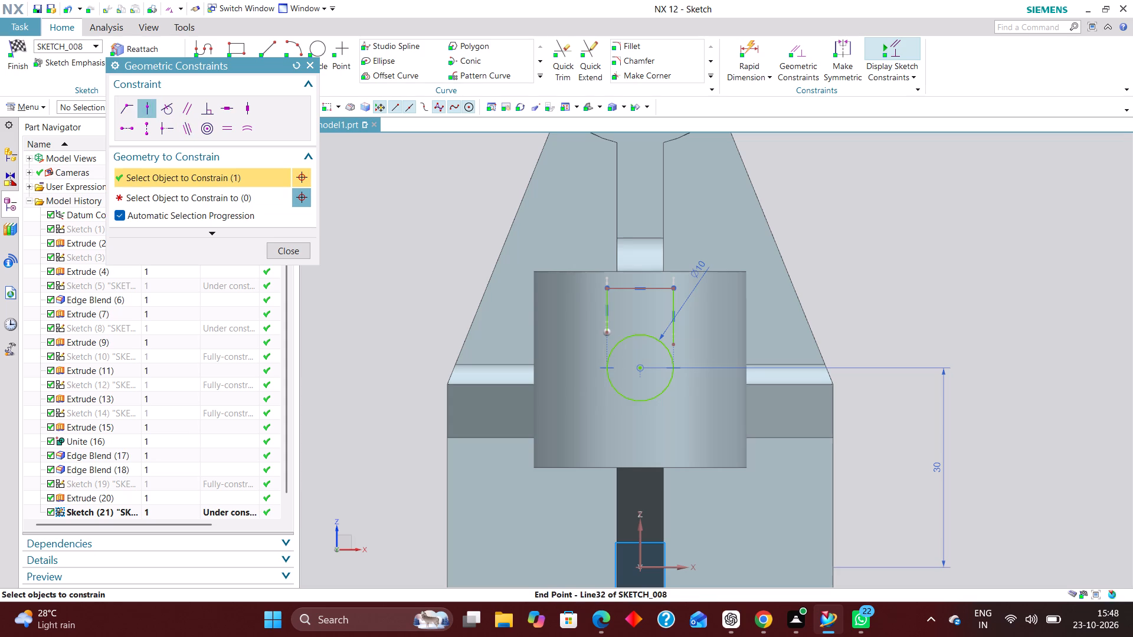
pyautogui.click(628, 342)
pyautogui.click(672, 342)
pyautogui.click(657, 344)
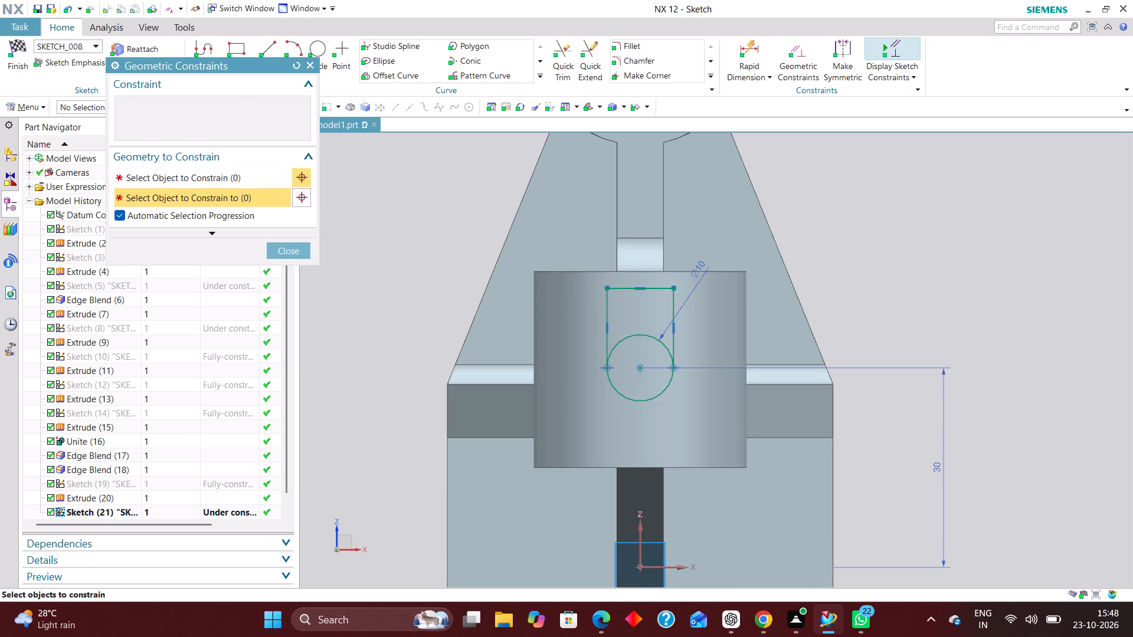
# Dimension the distance between the circle's centre and the horizontal top line as 10 mm.
pyautogui.click(746, 45)
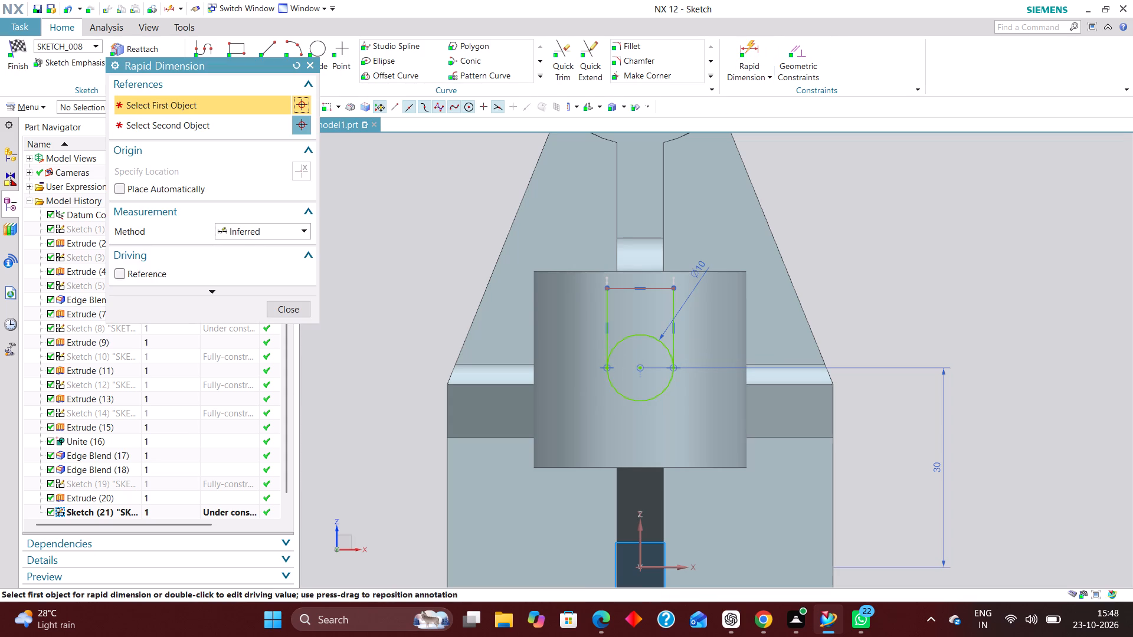
pyautogui.click(640, 370)
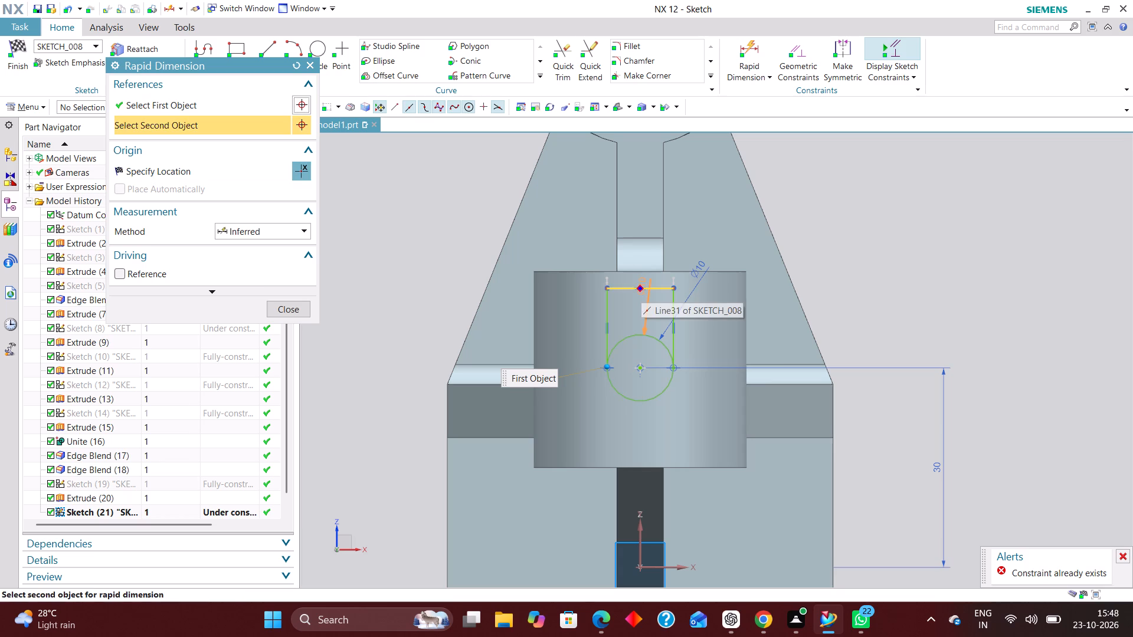
pyautogui.click(641, 288)
pyautogui.click(867, 320)
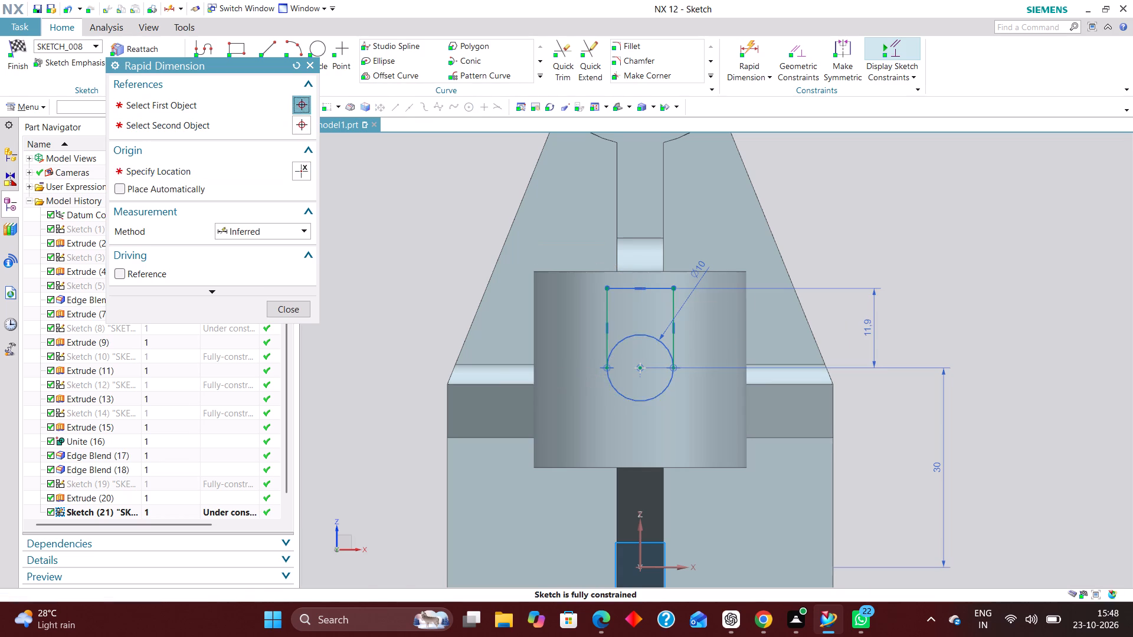
pyautogui.write('10')
pyautogui.press('Return')
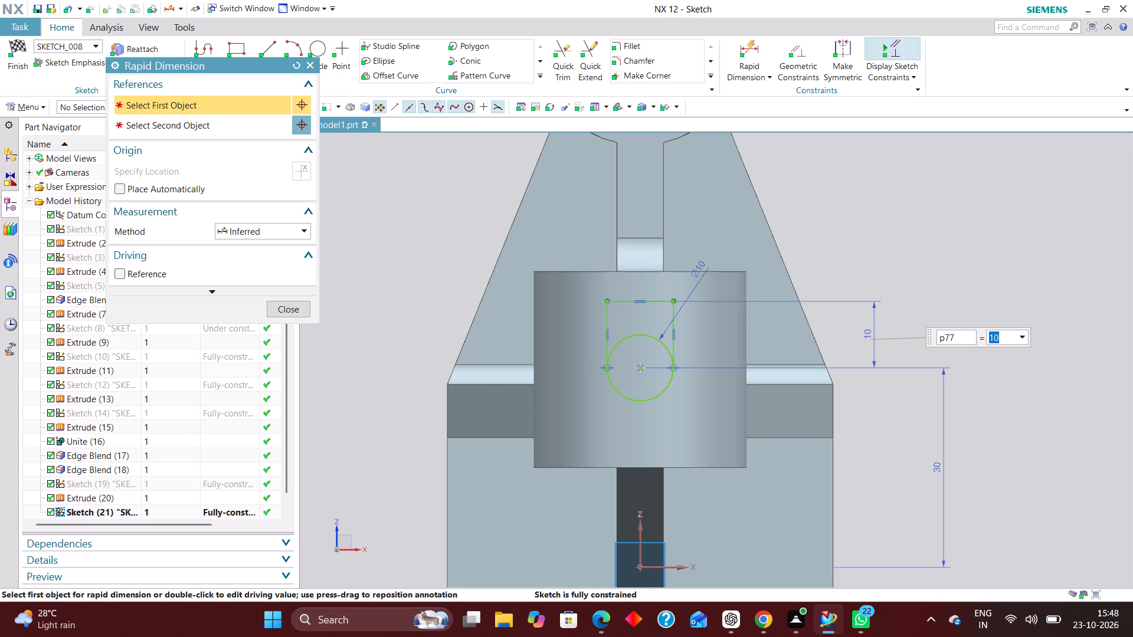
pyautogui.click(300, 312)
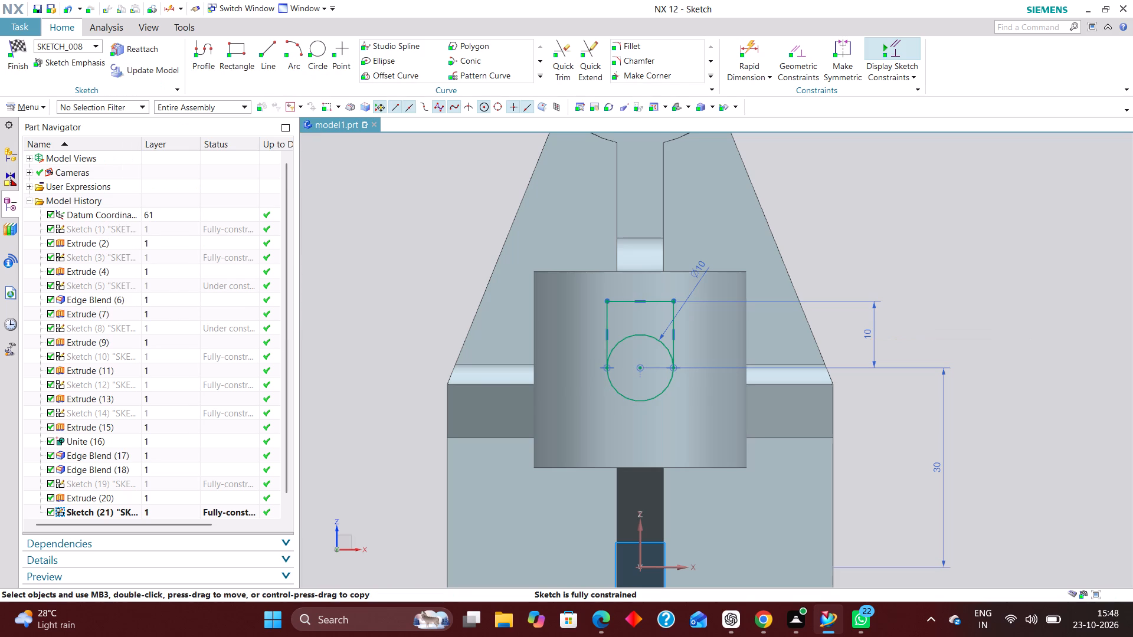
# Set the circle centre's distance from the datum X axis to 35 mm.
pyautogui.doubleClick(946, 466)
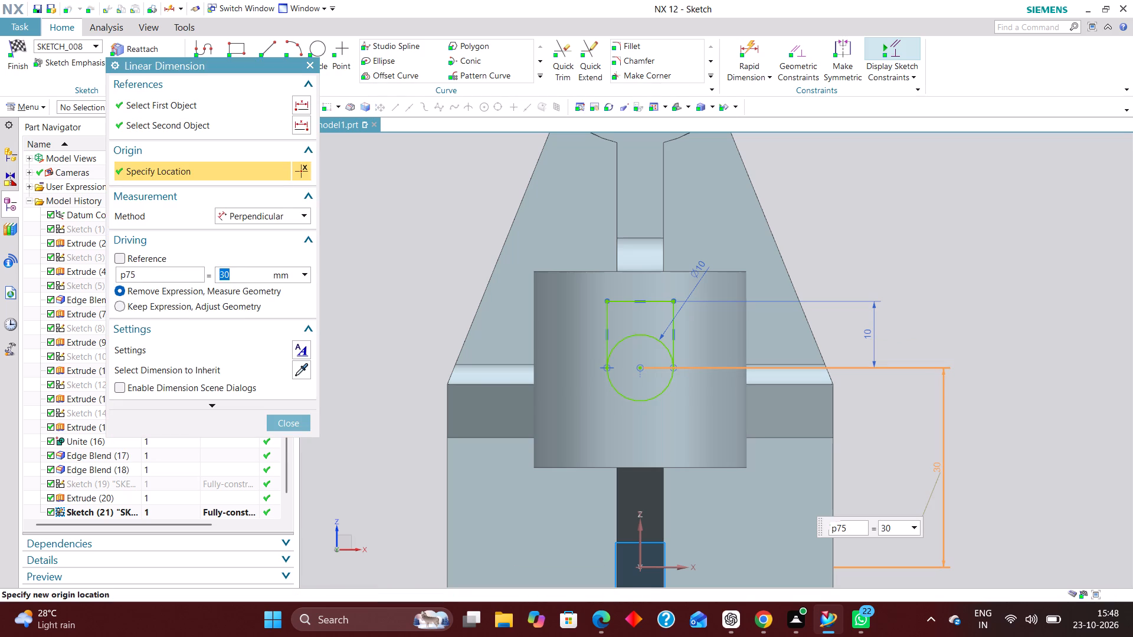
pyautogui.write('35')
pyautogui.press('Return')
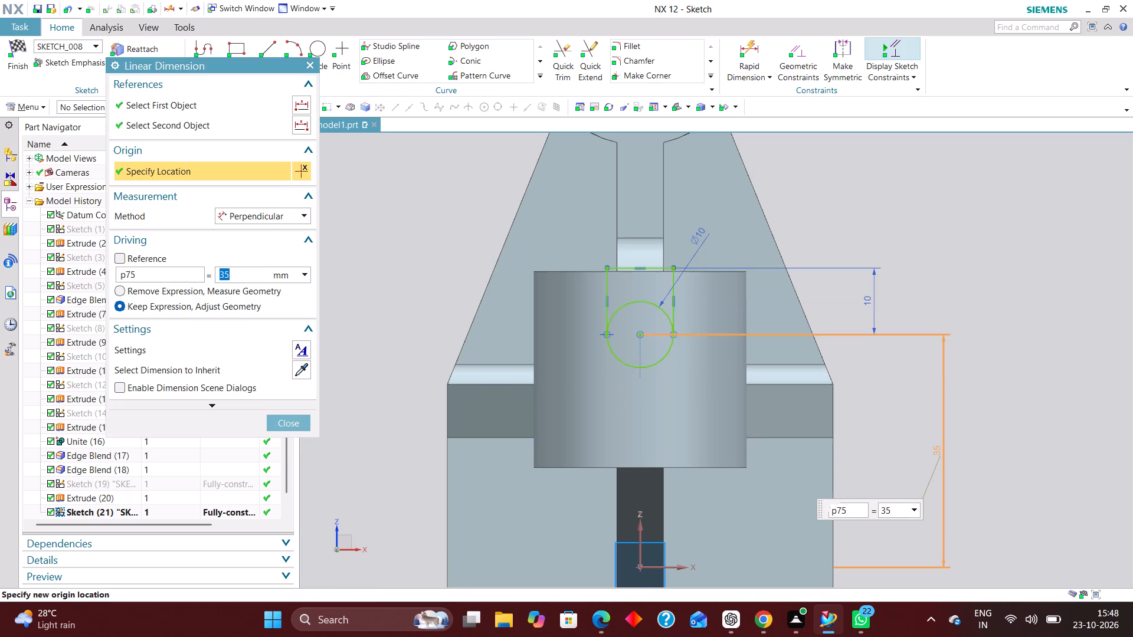
# Set the circle centre's distance from the datum X axis to 34.5 mm.
pyautogui.write('34.5')
pyautogui.press('Return')
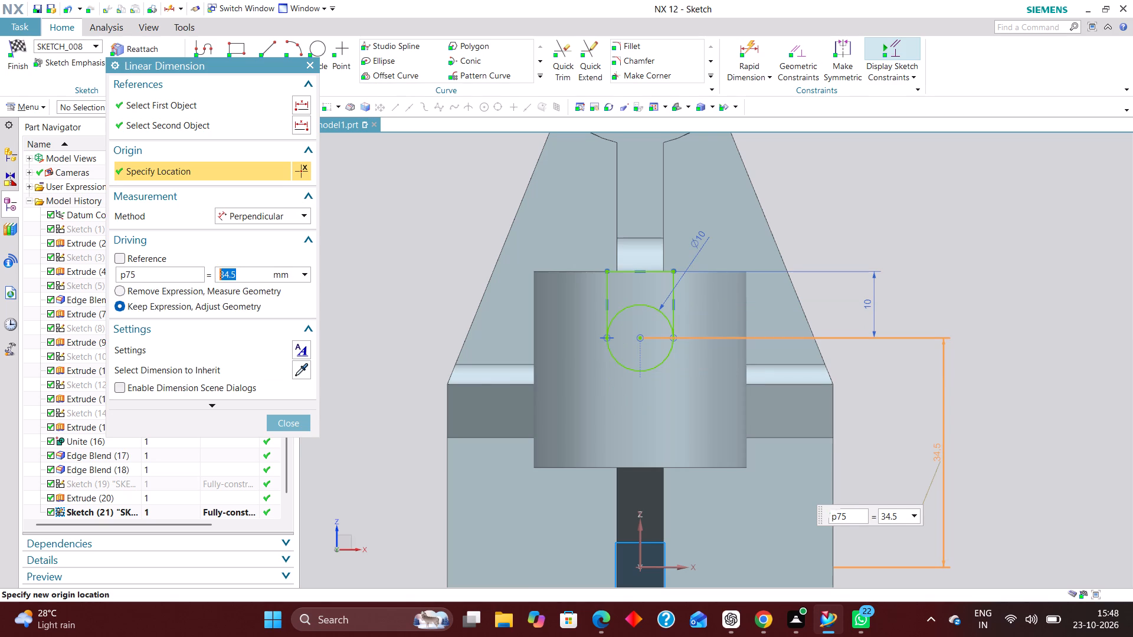
pyautogui.click(294, 424)
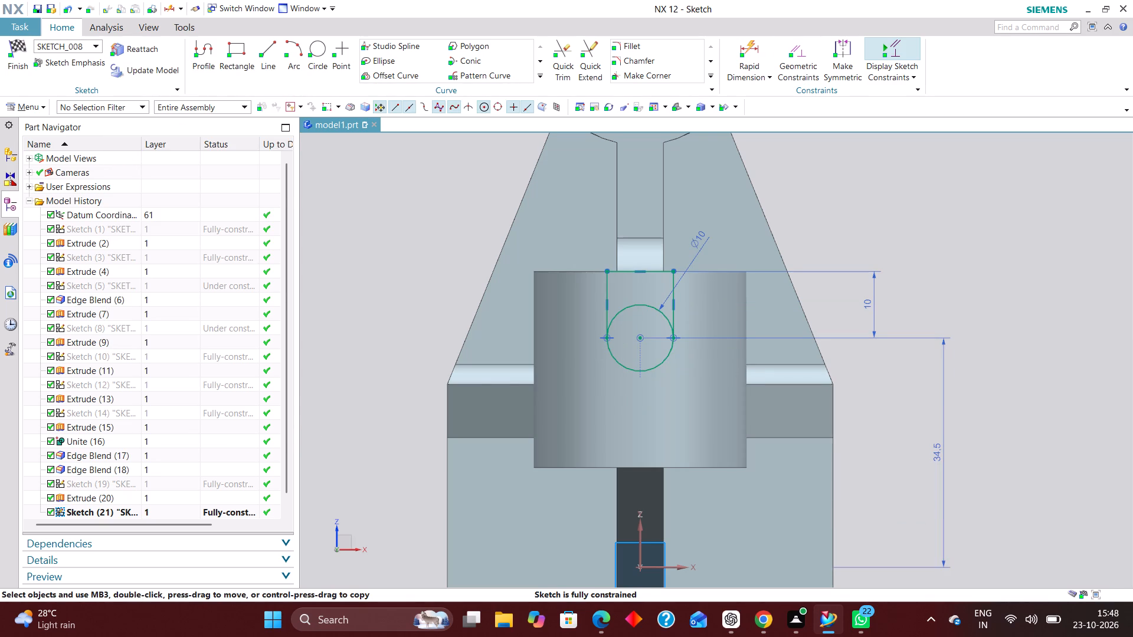
# Trim away the circle's upper arc between the two vertical lines to leave a round-bottomed slot profile, and finish the sketch.
pyautogui.click(563, 58)
pyautogui.click(640, 306)
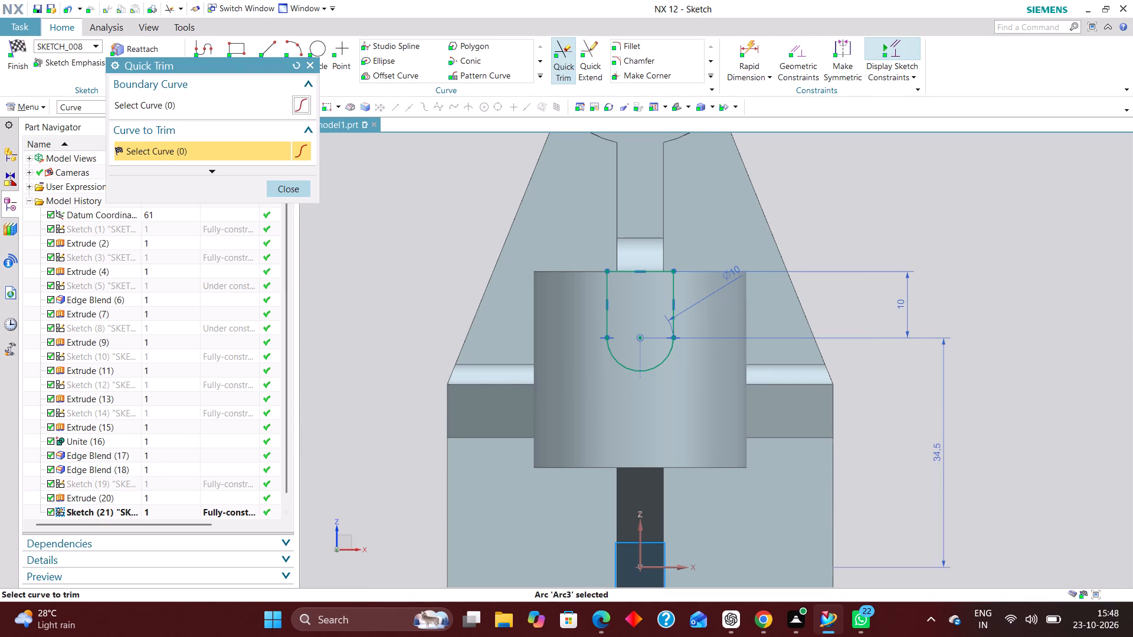
pyautogui.click(293, 191)
pyautogui.click(17, 41)
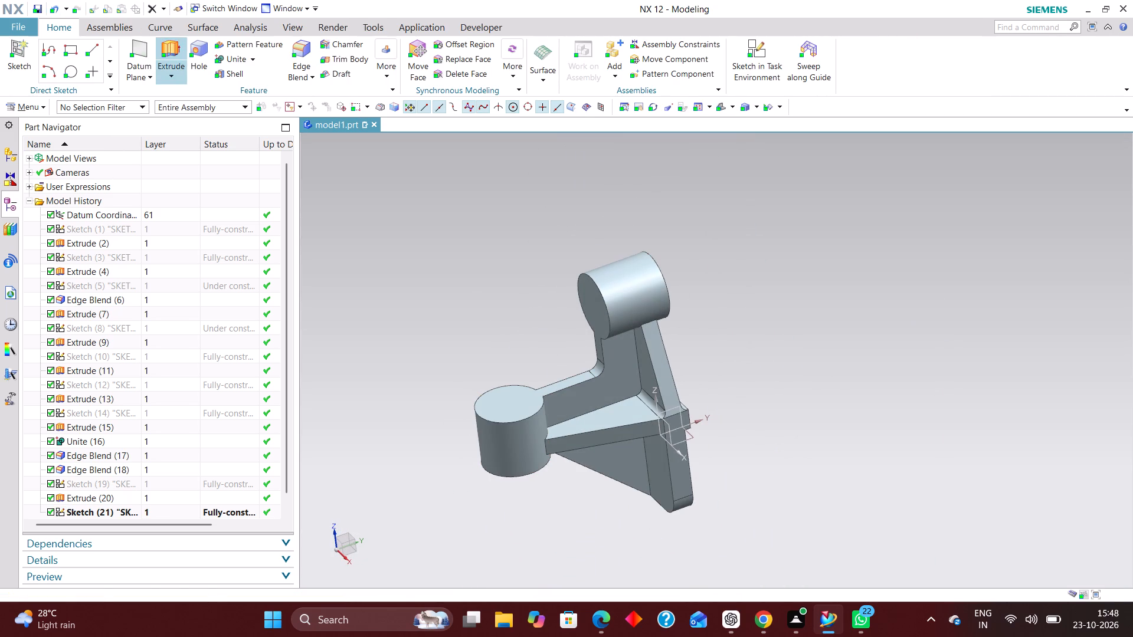
# Start extruding the slot profile through the vertical cylinder, with an end distance of about 92 mm.
pyautogui.click(174, 51)
pyautogui.click(161, 510)
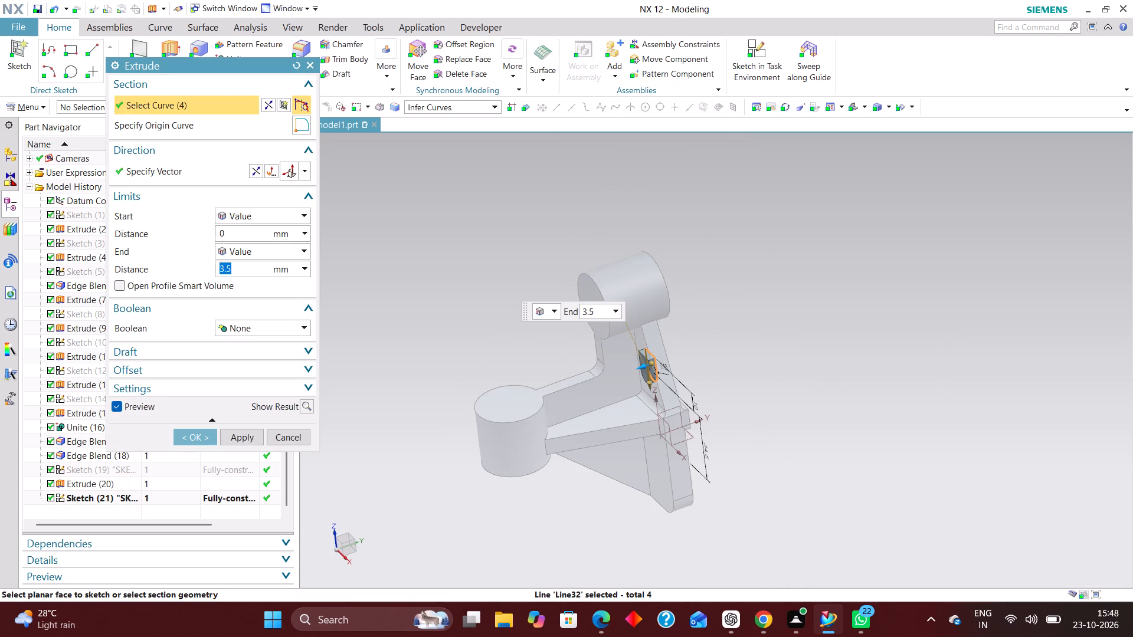
pyautogui.moveTo(818, 371); pyautogui.dragTo(765, 383, button='right')
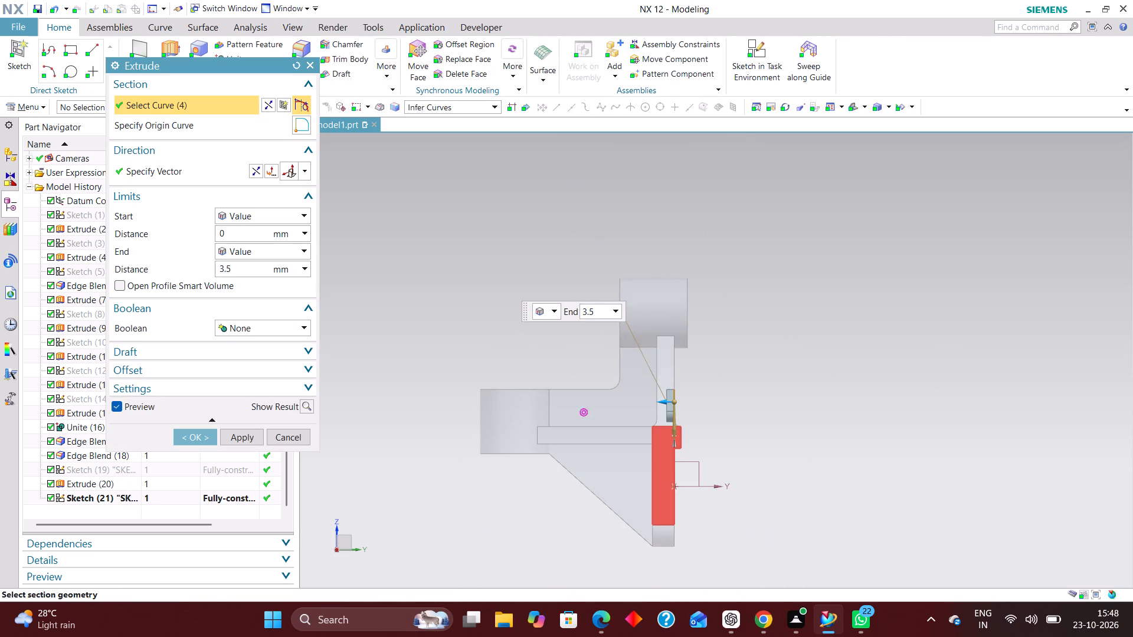
pyautogui.moveTo(661, 402); pyautogui.dragTo(659, 402)
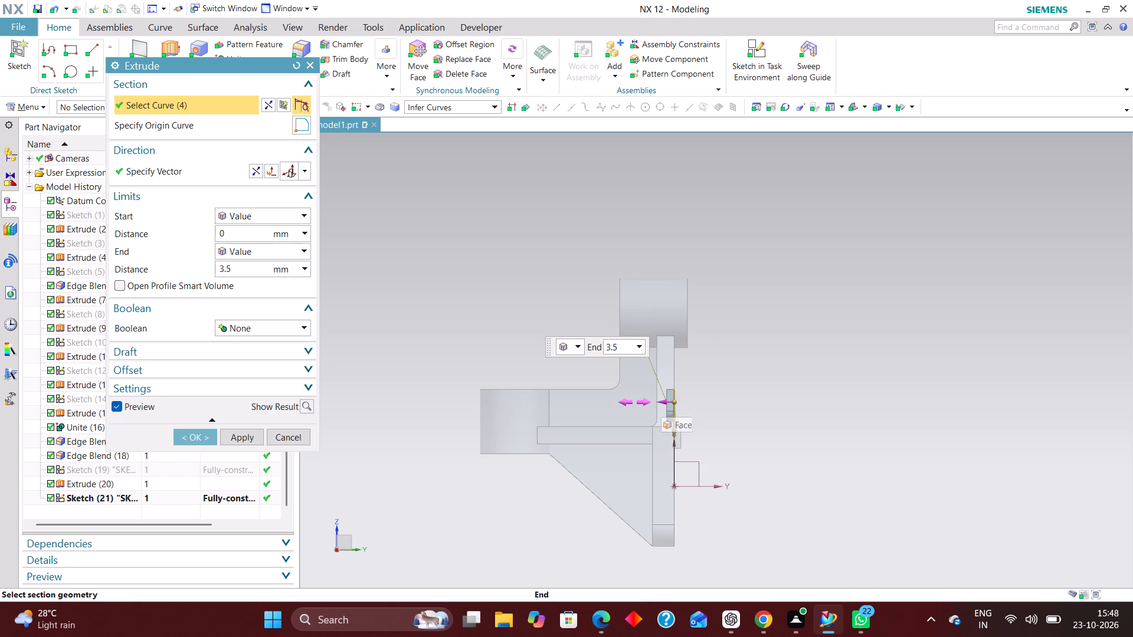
pyautogui.moveTo(659, 402); pyautogui.dragTo(471, 418)
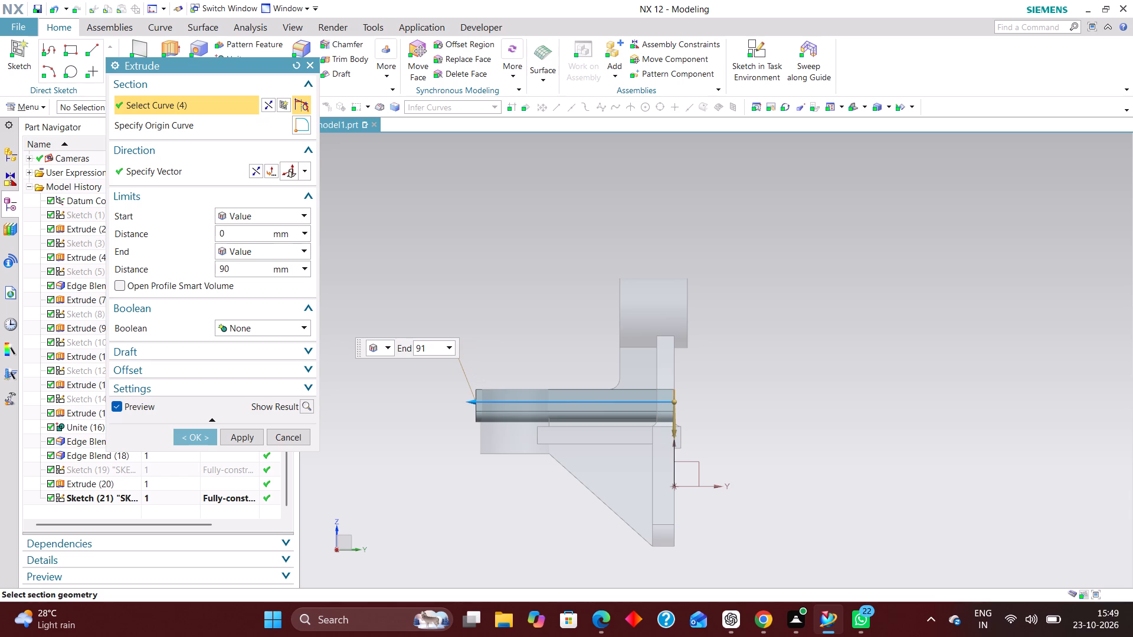
pyautogui.moveTo(471, 418); pyautogui.dragTo(469, 418)
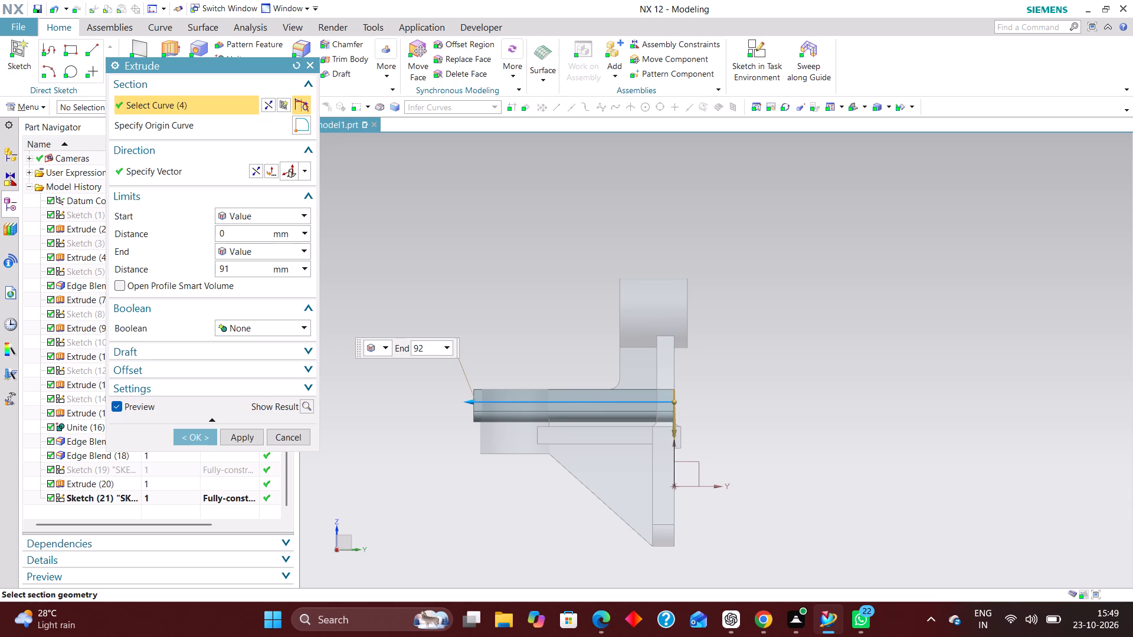
pyautogui.moveTo(469, 418); pyautogui.dragTo(468, 418)
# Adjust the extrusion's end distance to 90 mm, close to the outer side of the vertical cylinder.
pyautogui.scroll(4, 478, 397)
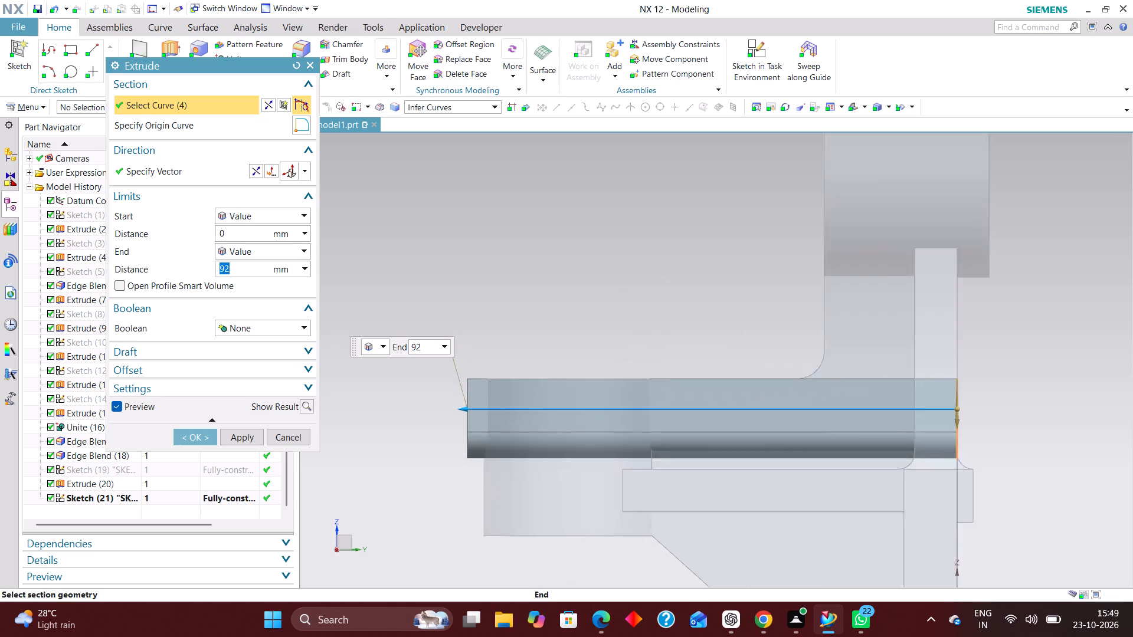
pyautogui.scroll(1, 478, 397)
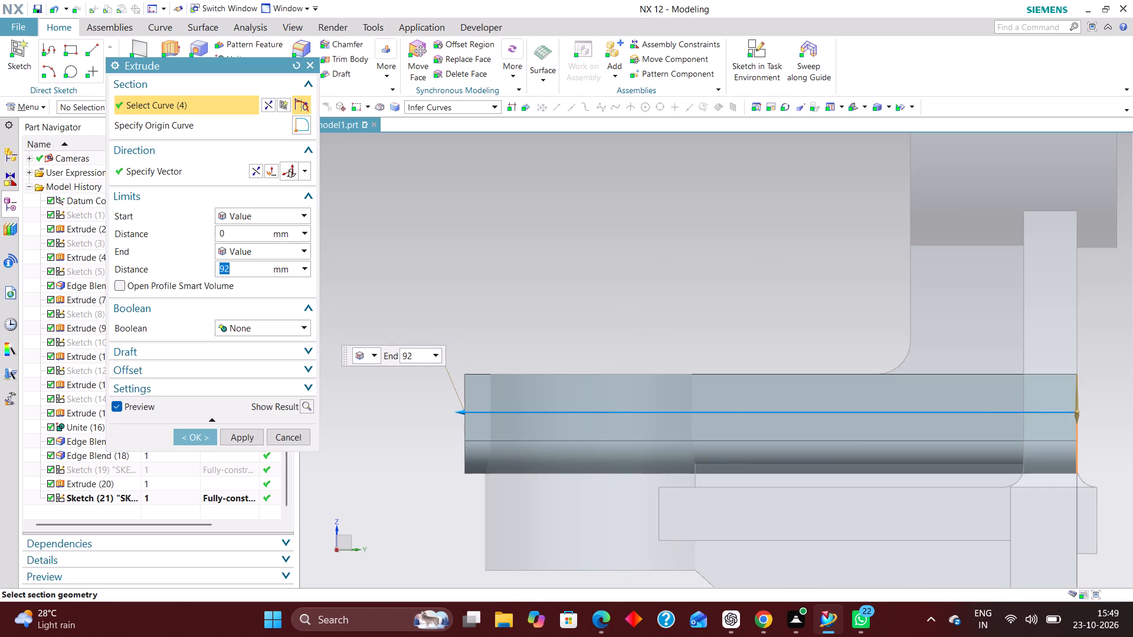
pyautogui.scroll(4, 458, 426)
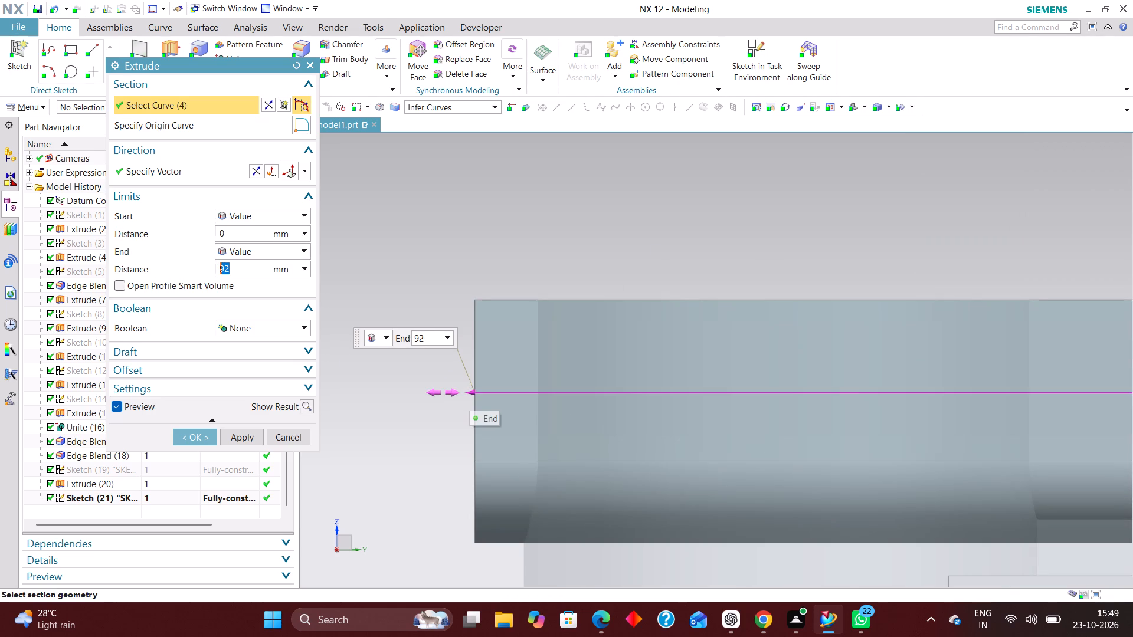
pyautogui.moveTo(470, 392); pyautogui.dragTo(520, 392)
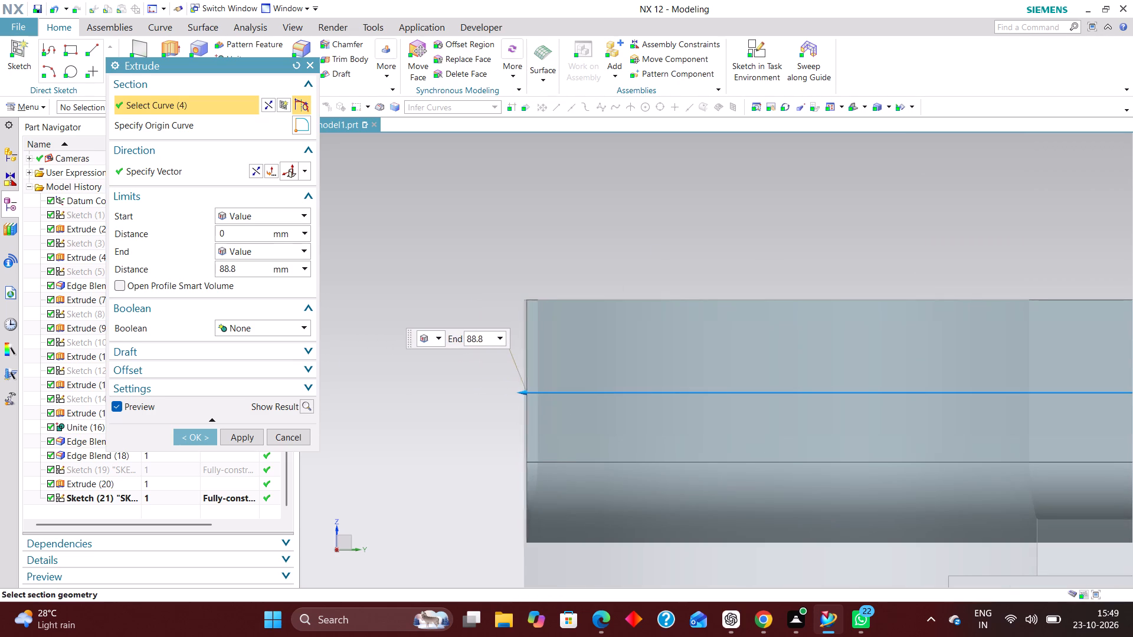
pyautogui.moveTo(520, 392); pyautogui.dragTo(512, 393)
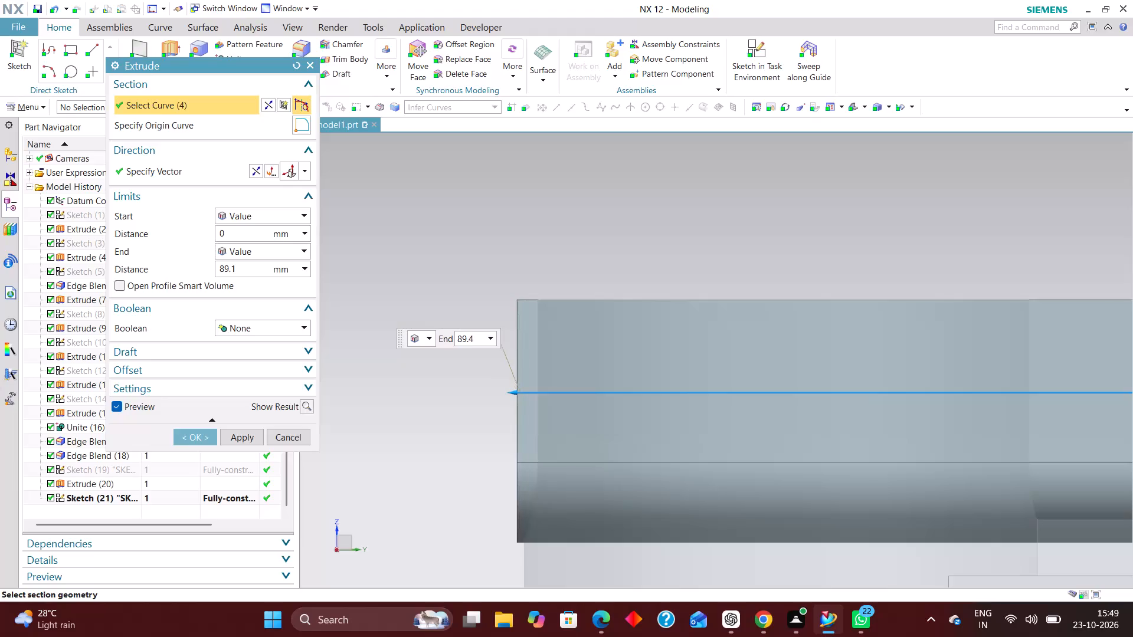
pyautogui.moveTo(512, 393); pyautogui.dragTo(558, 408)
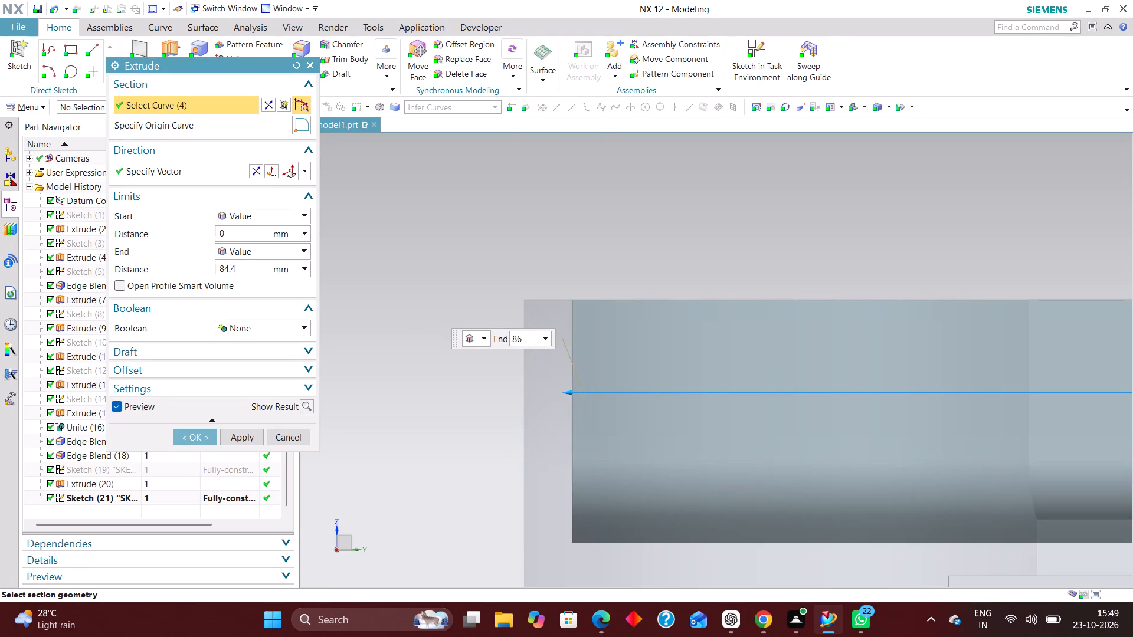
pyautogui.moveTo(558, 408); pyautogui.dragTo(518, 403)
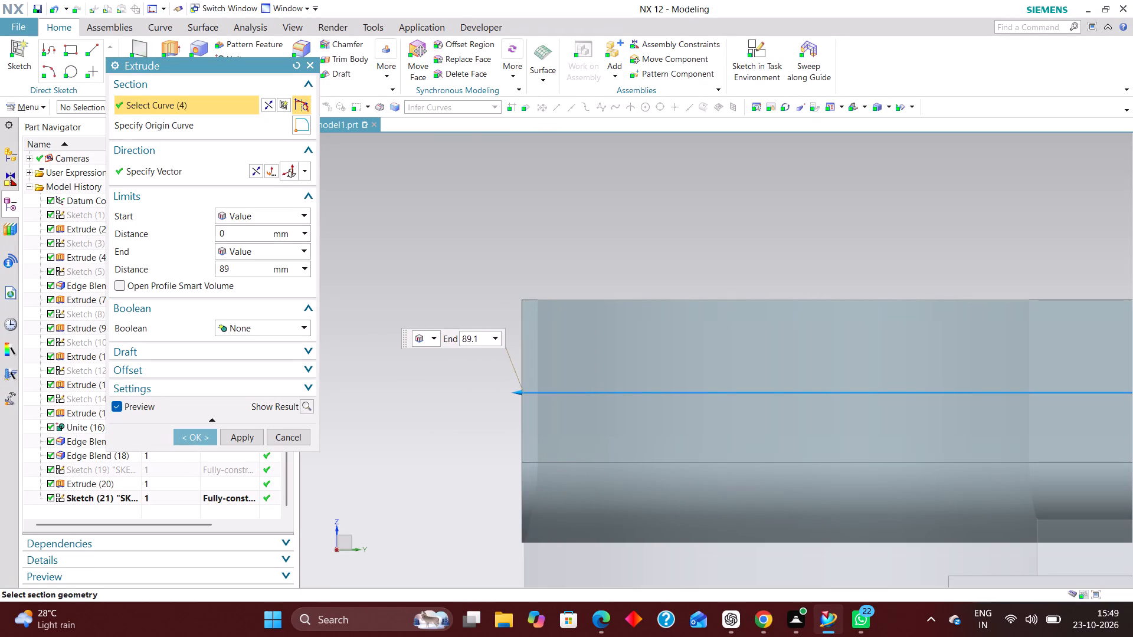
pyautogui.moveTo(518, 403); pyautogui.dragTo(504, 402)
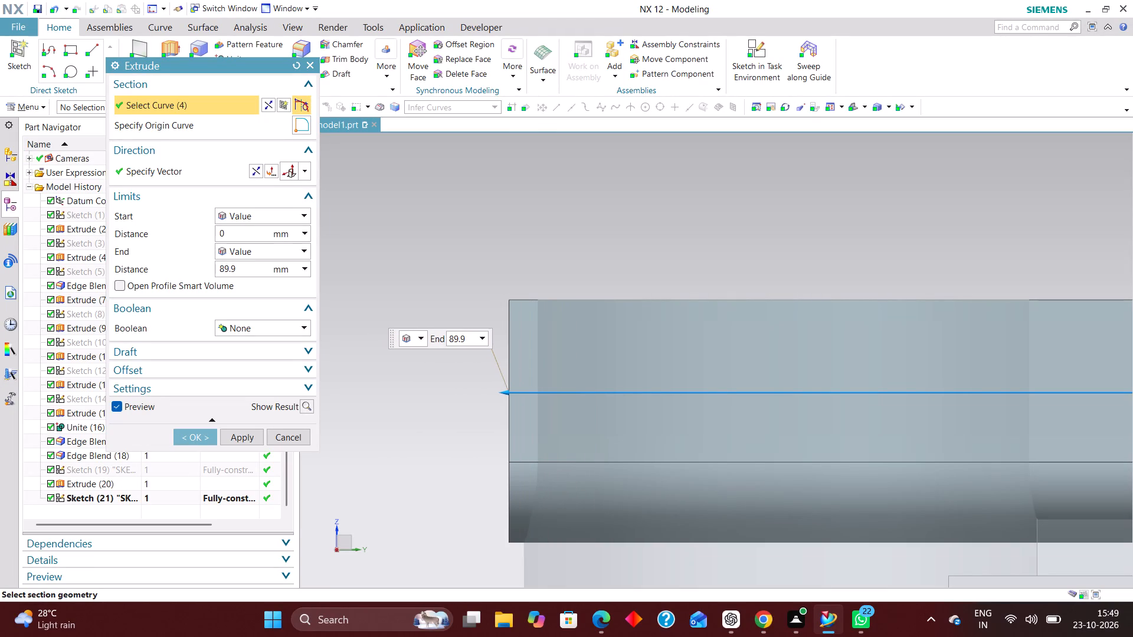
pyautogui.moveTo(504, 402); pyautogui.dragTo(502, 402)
# Extend the extrusion's end distance to 91.5 mm, slightly beyond the outer side of the vertical cylinder.
pyautogui.scroll(-3, 509, 252)
pyautogui.moveTo(565, 237); pyautogui.dragTo(571, 270, button='middle')
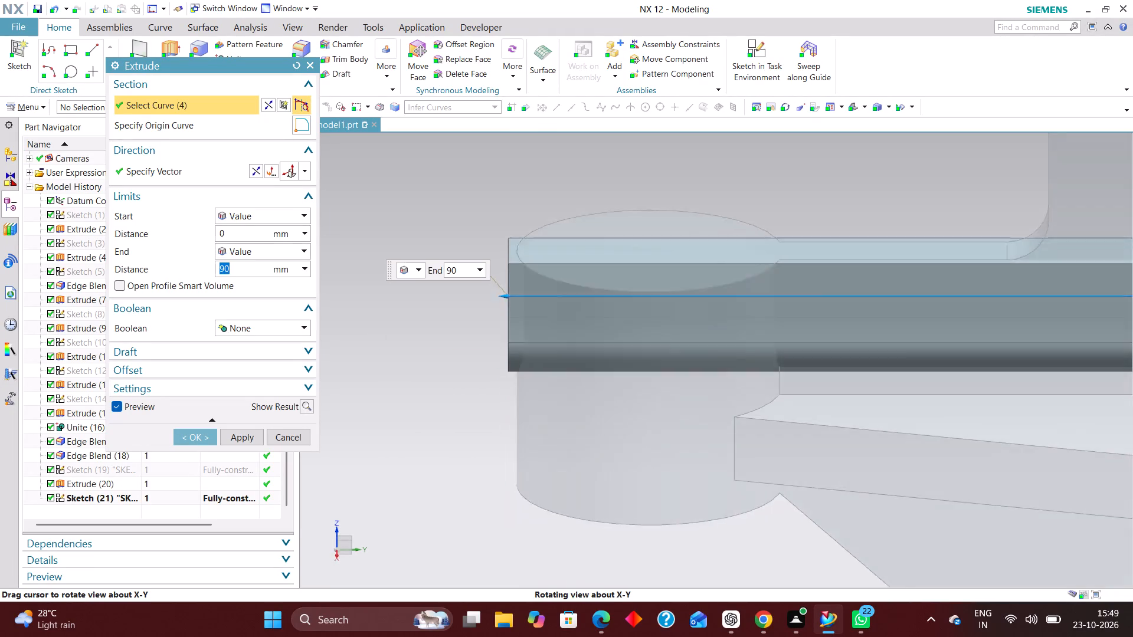
pyautogui.moveTo(571, 270); pyautogui.dragTo(571, 279, button='middle')
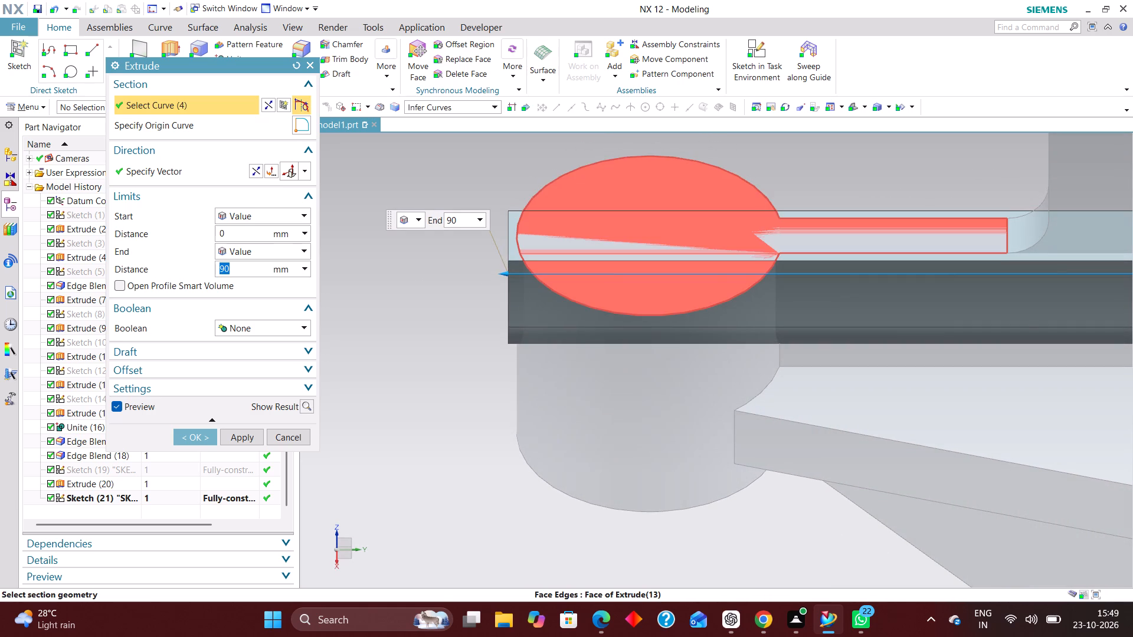
pyautogui.moveTo(704, 550); pyautogui.dragTo(552, 538, button='right')
pyautogui.scroll(2, 516, 317)
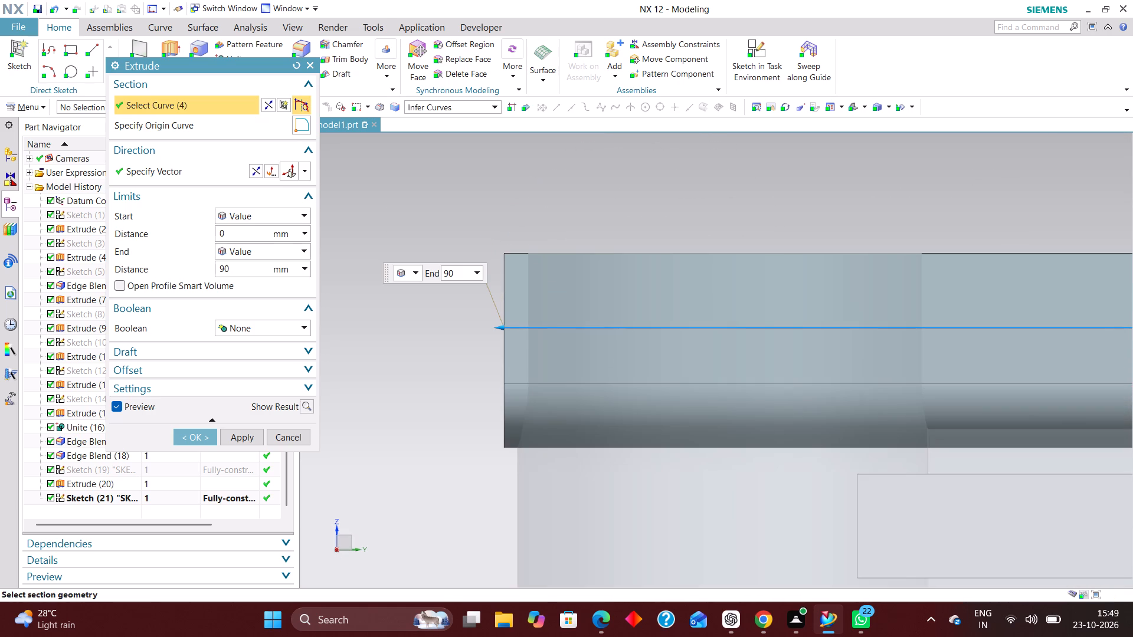
pyautogui.moveTo(501, 329); pyautogui.dragTo(487, 333)
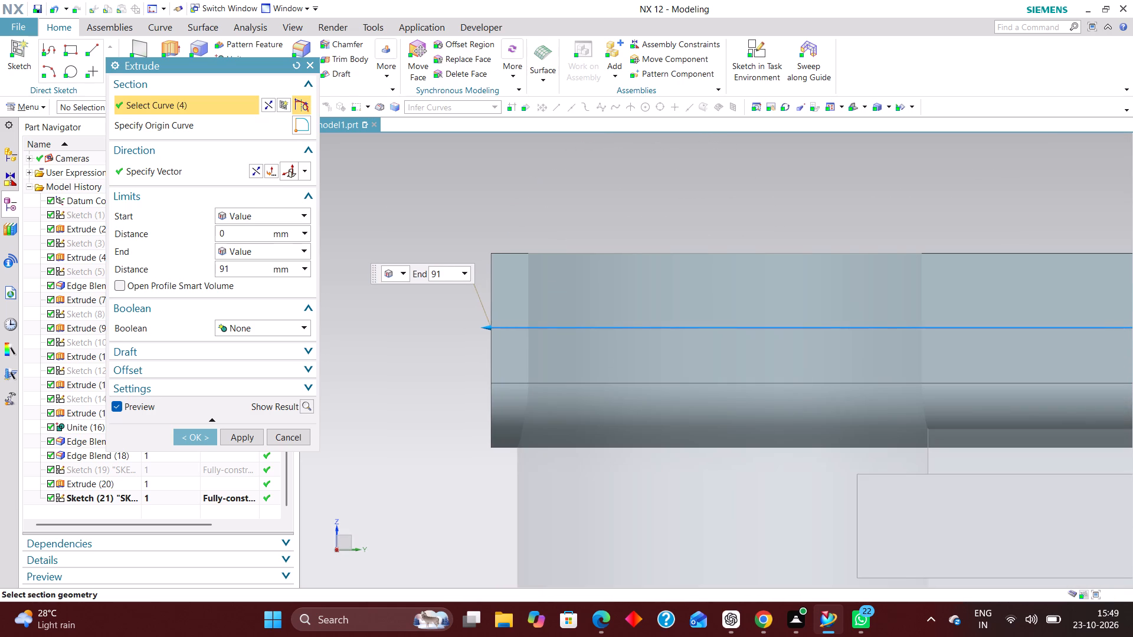
pyautogui.moveTo(487, 333); pyautogui.dragTo(483, 333)
pyautogui.scroll(-4, 459, 331)
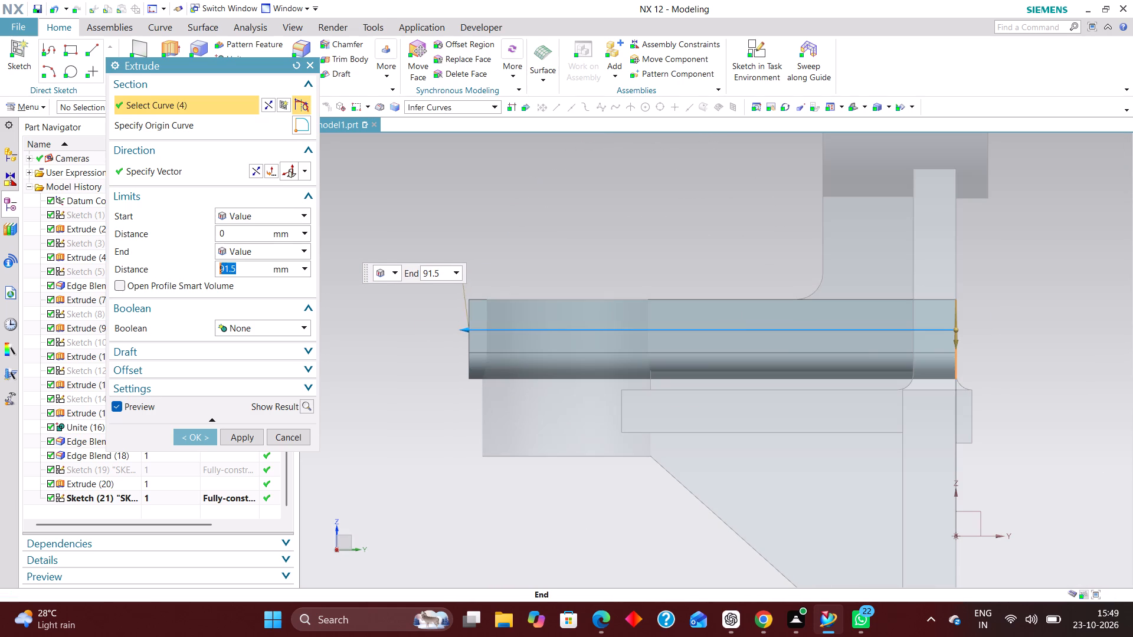
# Set the extrusion's start distance to 74.5 mm, inside the vertical cylinder, and create it as a separate body.
pyautogui.moveTo(954, 331); pyautogui.dragTo(664, 337)
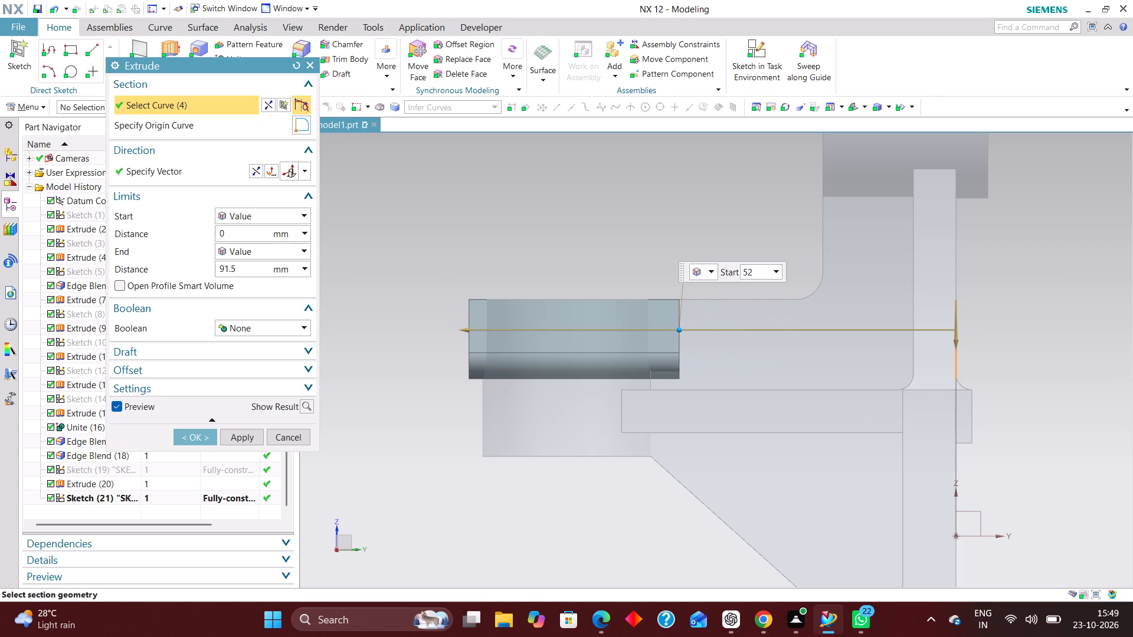
pyautogui.moveTo(664, 337); pyautogui.dragTo(536, 329)
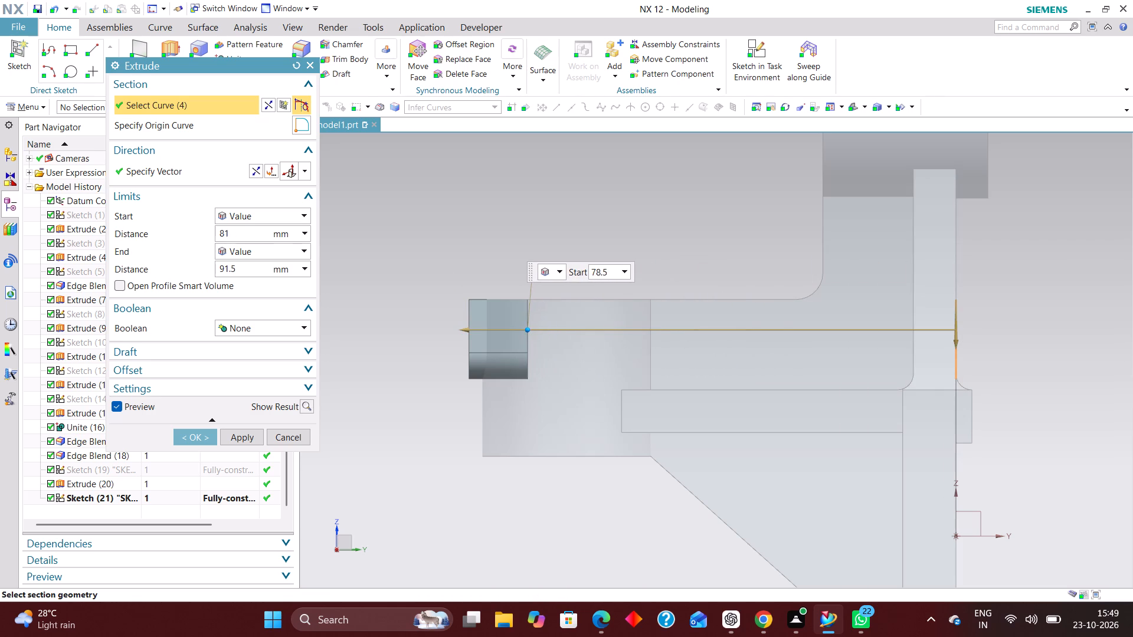
pyautogui.moveTo(536, 329); pyautogui.dragTo(556, 328)
pyautogui.moveTo(662, 208); pyautogui.dragTo(665, 248, button='middle')
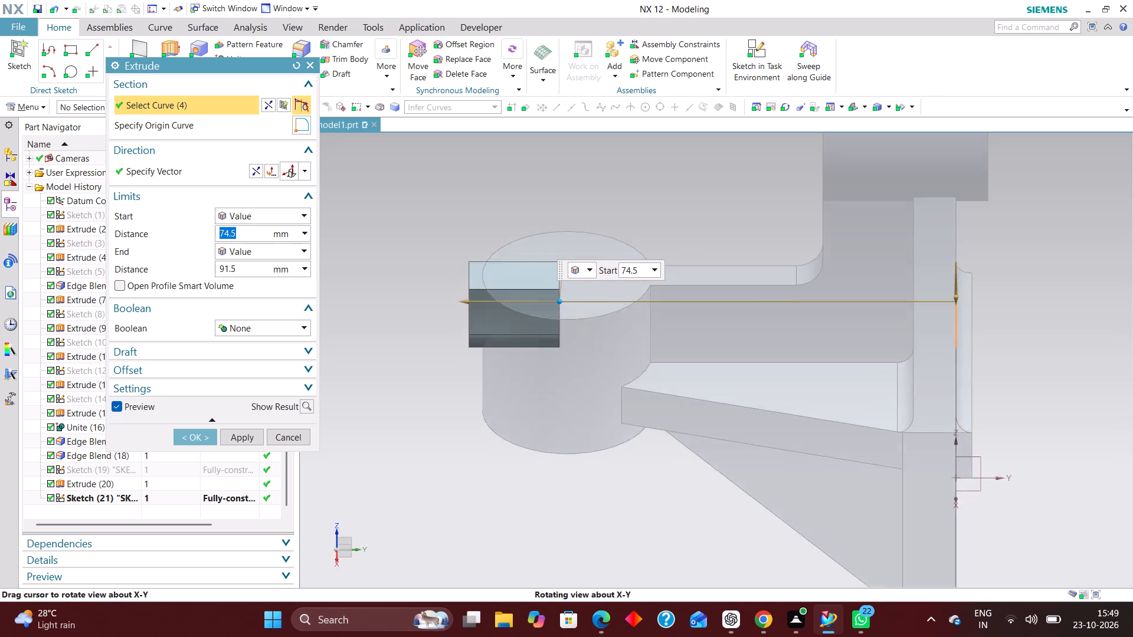
pyautogui.moveTo(665, 248); pyautogui.dragTo(666, 272, button='middle')
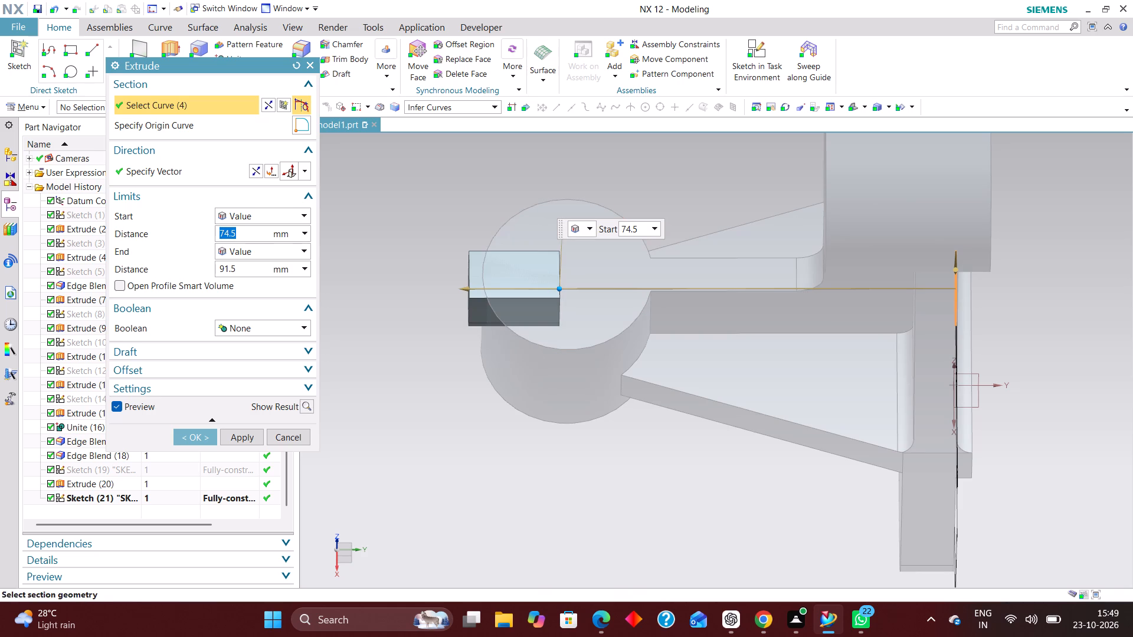
pyautogui.moveTo(491, 475); pyautogui.dragTo(536, 442, button='middle')
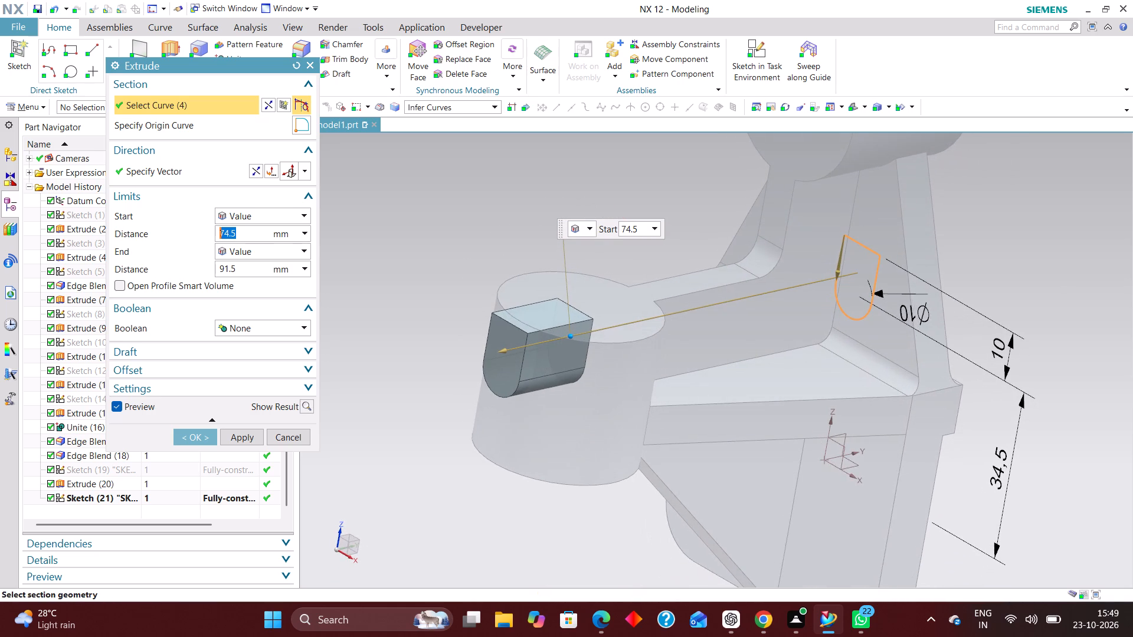
pyautogui.click(189, 434)
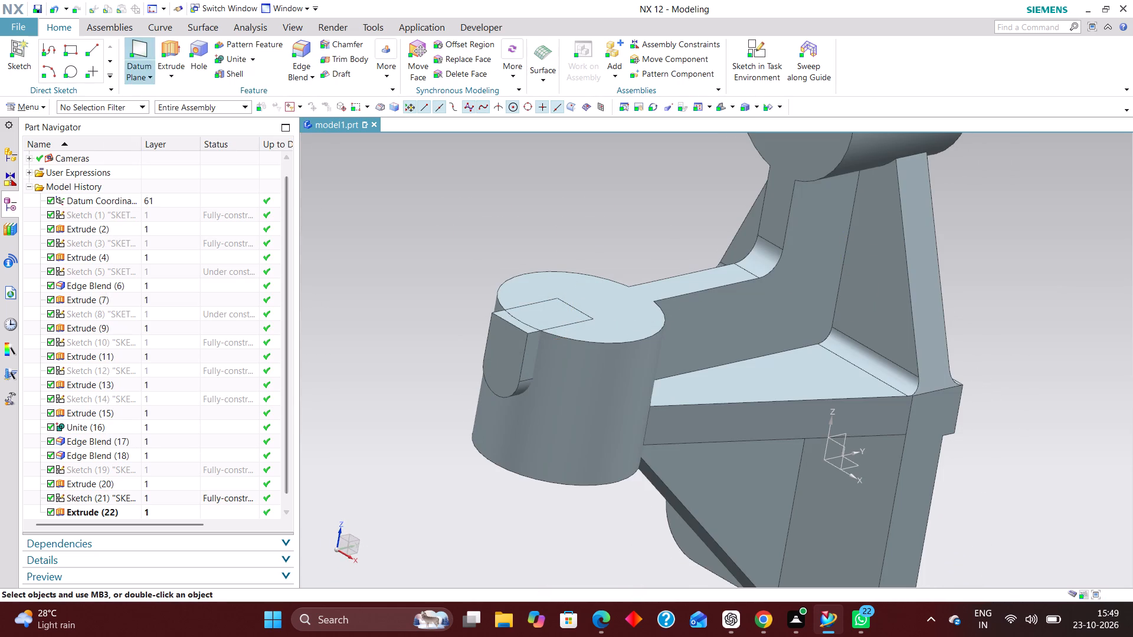
# Unite the round-bottomed extrusion with the bracket body, using the bracket as the target.
pyautogui.click(228, 60)
pyautogui.click(604, 410)
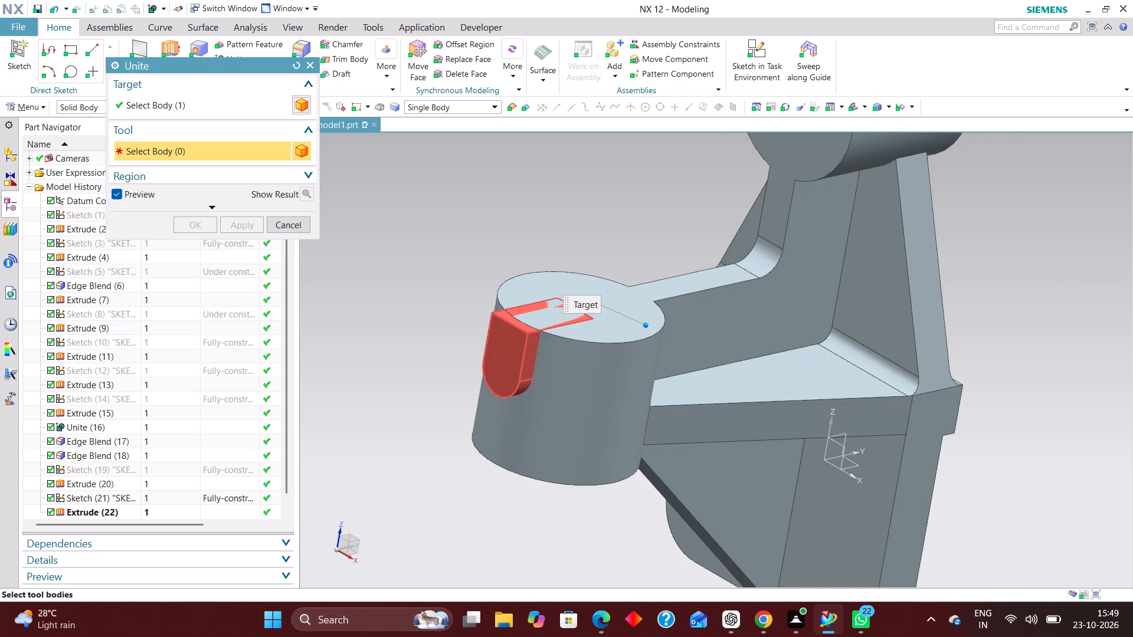
pyautogui.click(519, 366)
pyautogui.click(186, 224)
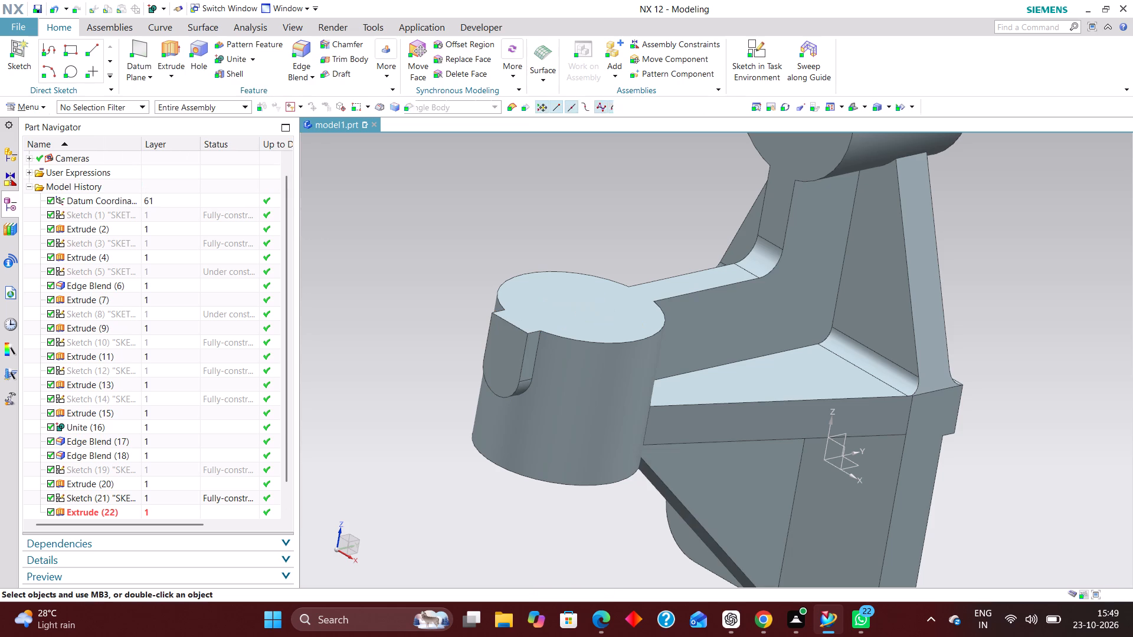
# Create simple 17 mm diameter through-body holes centred on the end face of the horizontal cylinder and the top face of the vertical cylinder.
pyautogui.scroll(-1, 600, 366)
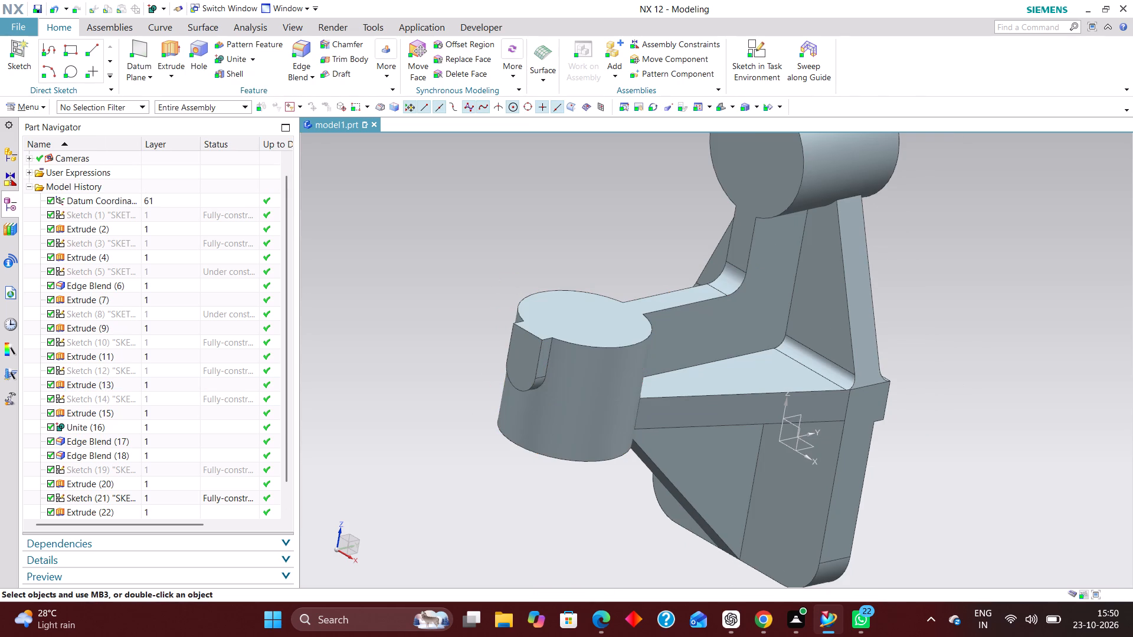
pyautogui.scroll(-3, 869, 375)
pyautogui.scroll(3, 944, 330)
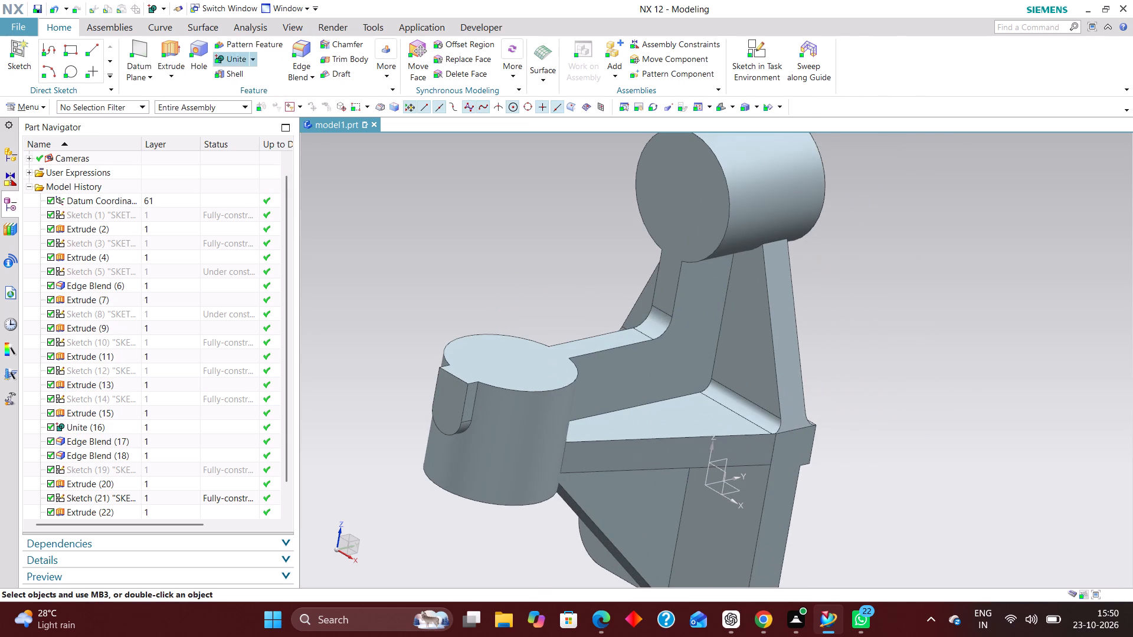
pyautogui.click(201, 48)
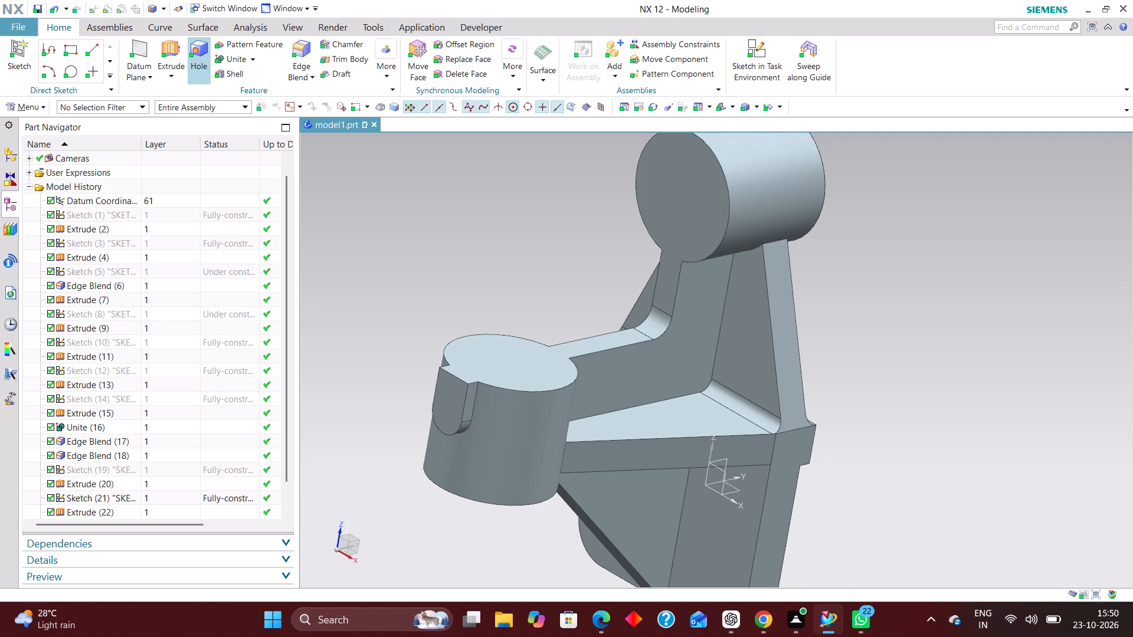
pyautogui.click(728, 180)
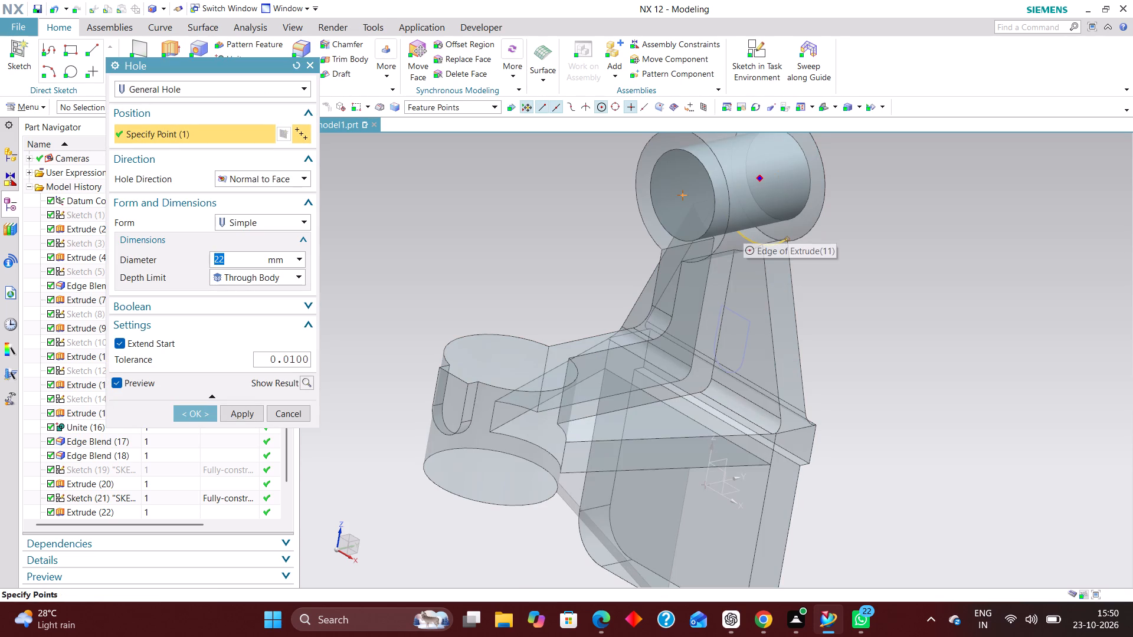
pyautogui.write('17')
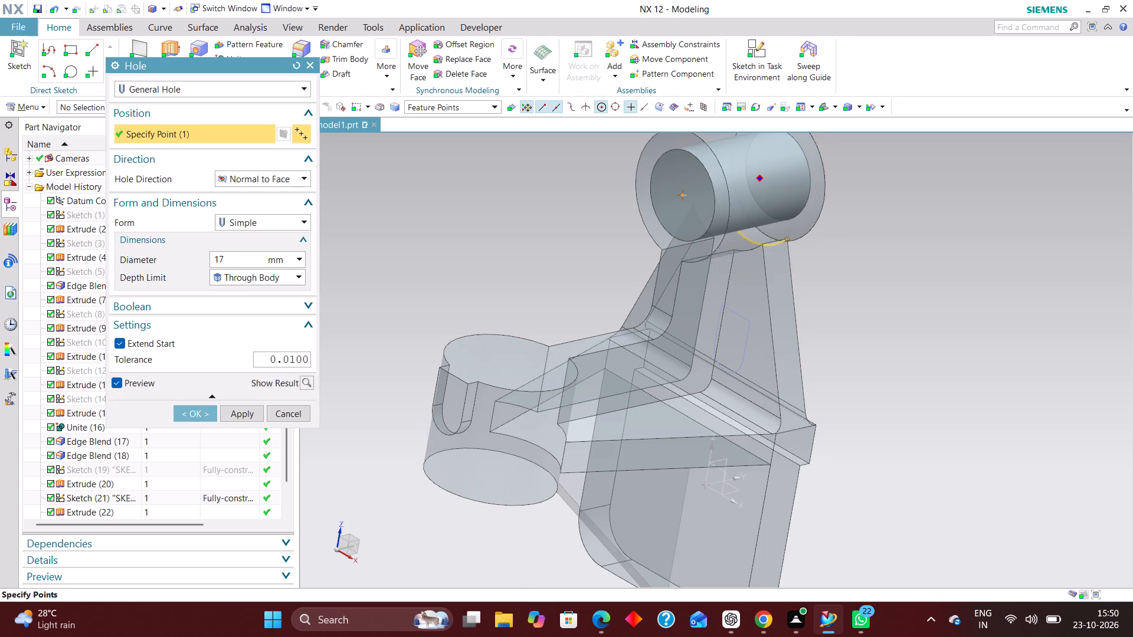
pyautogui.press('Return')
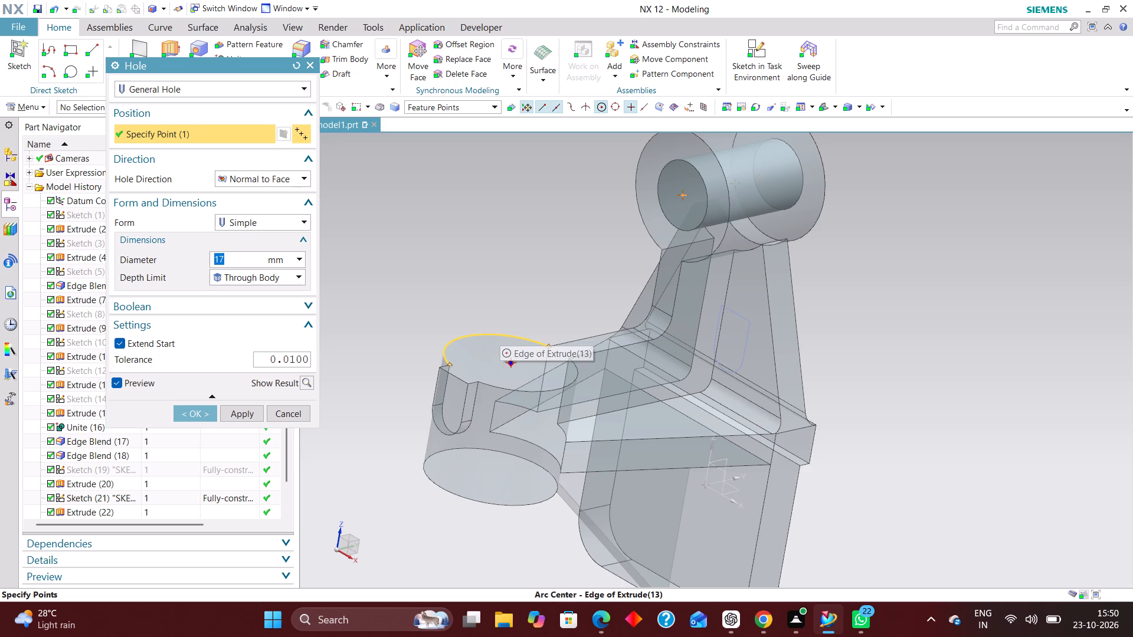
pyautogui.click(500, 330)
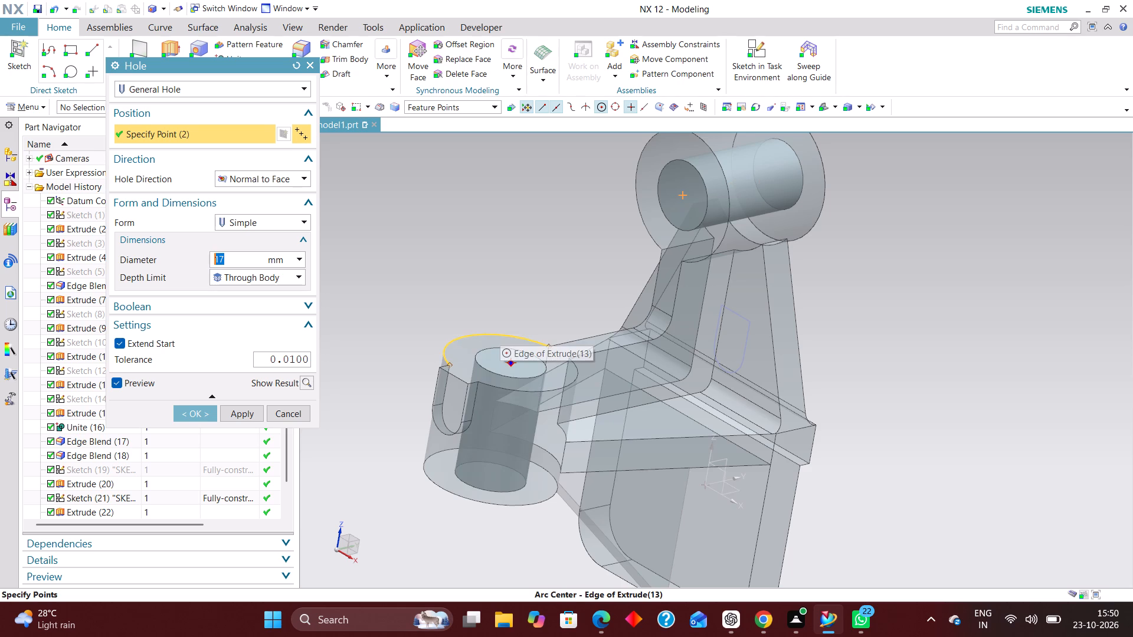
pyautogui.click(202, 412)
# Create a simple 4.2 mm diameter through-body hole centred on the rounded bottom edge of the boss on the vertical cylinder.
pyautogui.scroll(-3, 551, 262)
pyautogui.moveTo(555, 271); pyautogui.dragTo(517, 286, button='middle')
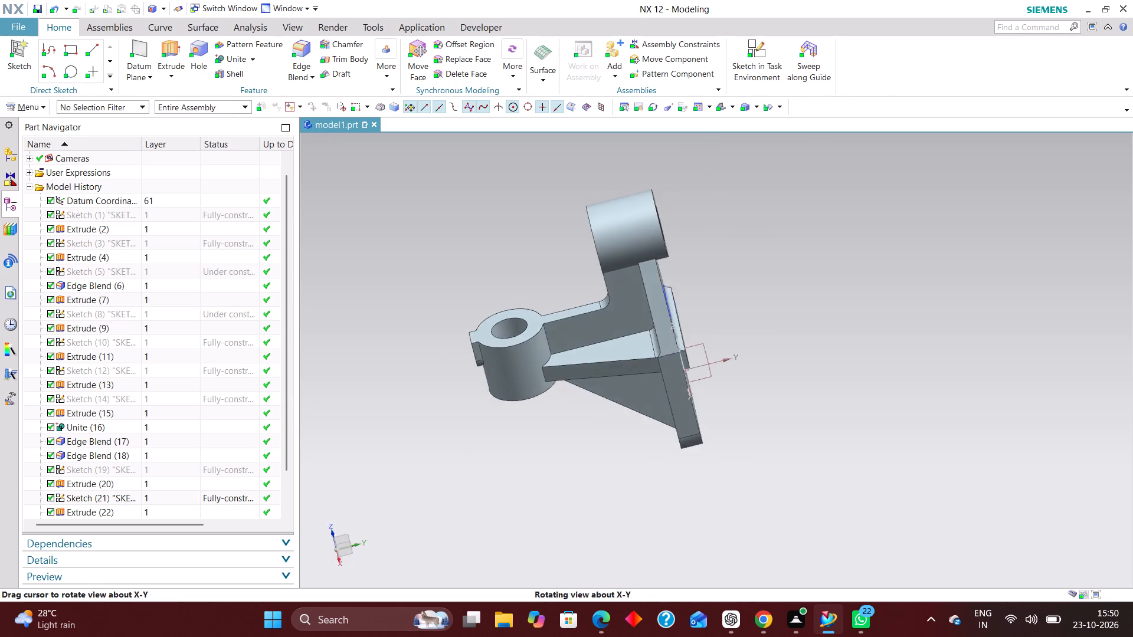
pyautogui.moveTo(517, 286); pyautogui.dragTo(557, 277, button='middle')
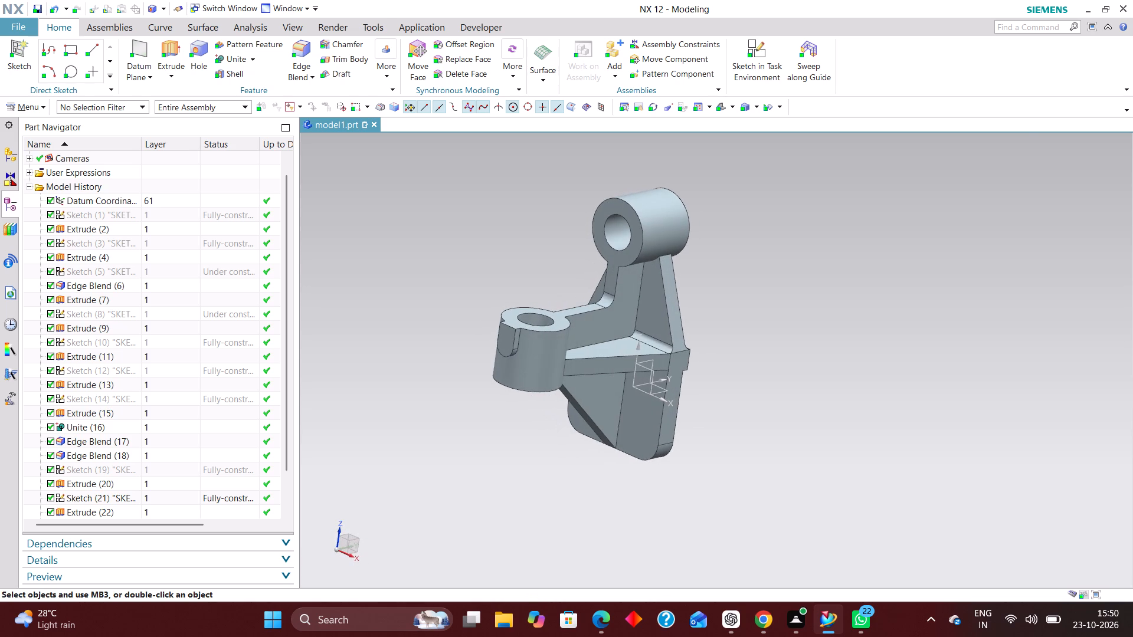
pyautogui.scroll(5, 487, 369)
pyautogui.click(199, 47)
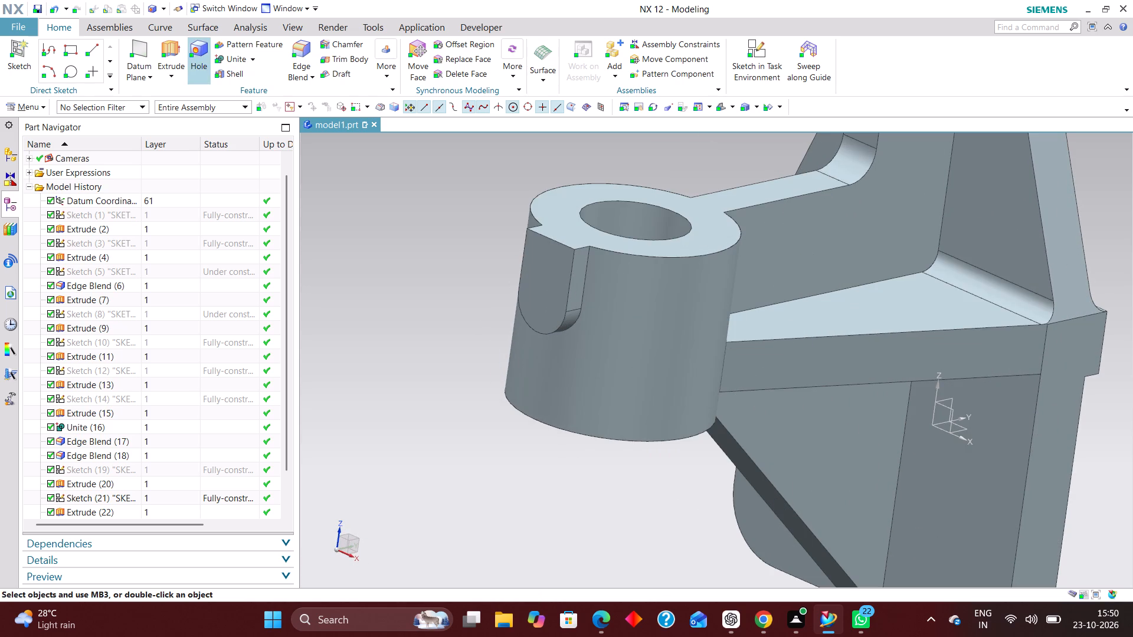
pyautogui.click(550, 335)
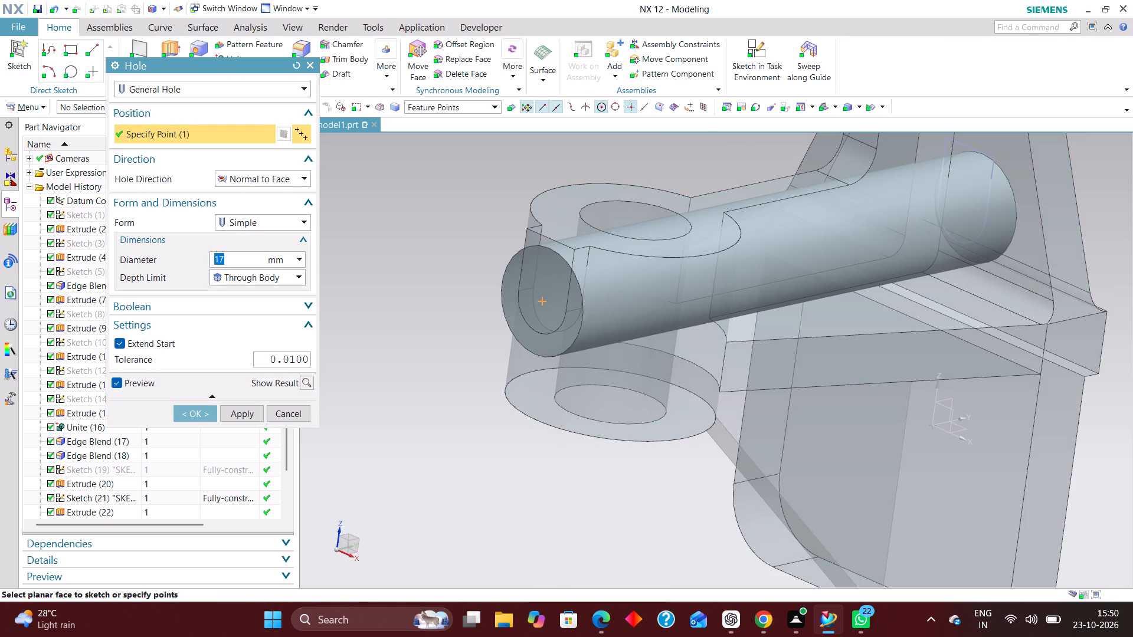
pyautogui.write('4.5')
pyautogui.press('BackSpace')
pyautogui.press('2')
pyautogui.press('Return')
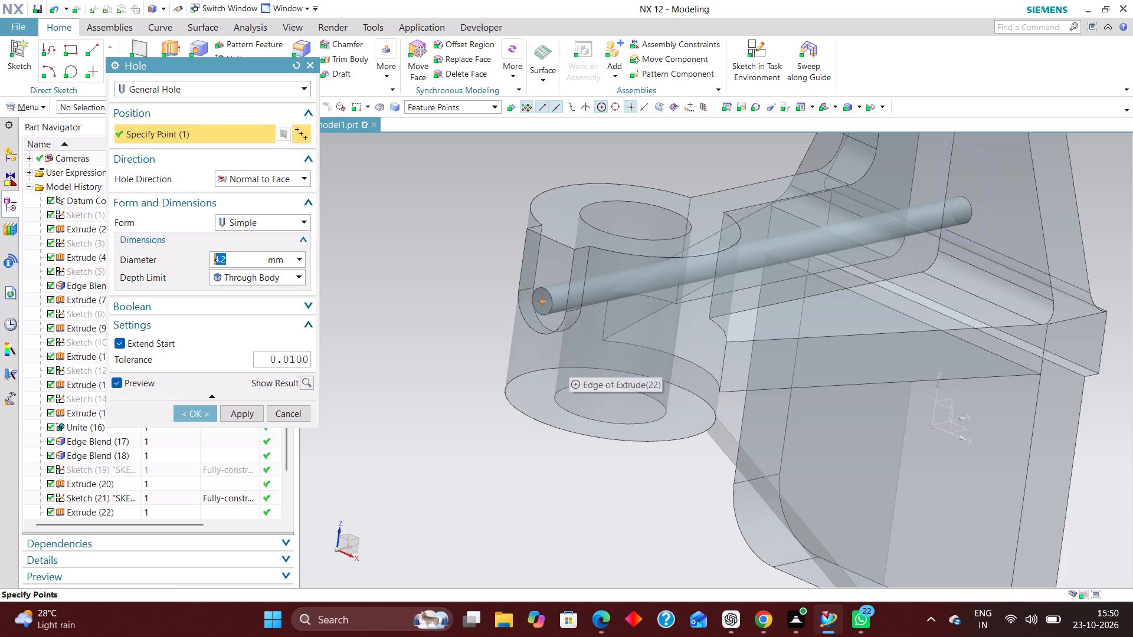
pyautogui.click(196, 412)
# Hide the round-bottomed boss's profile sketch shown at the back of the bracket.
pyautogui.scroll(-3, 566, 369)
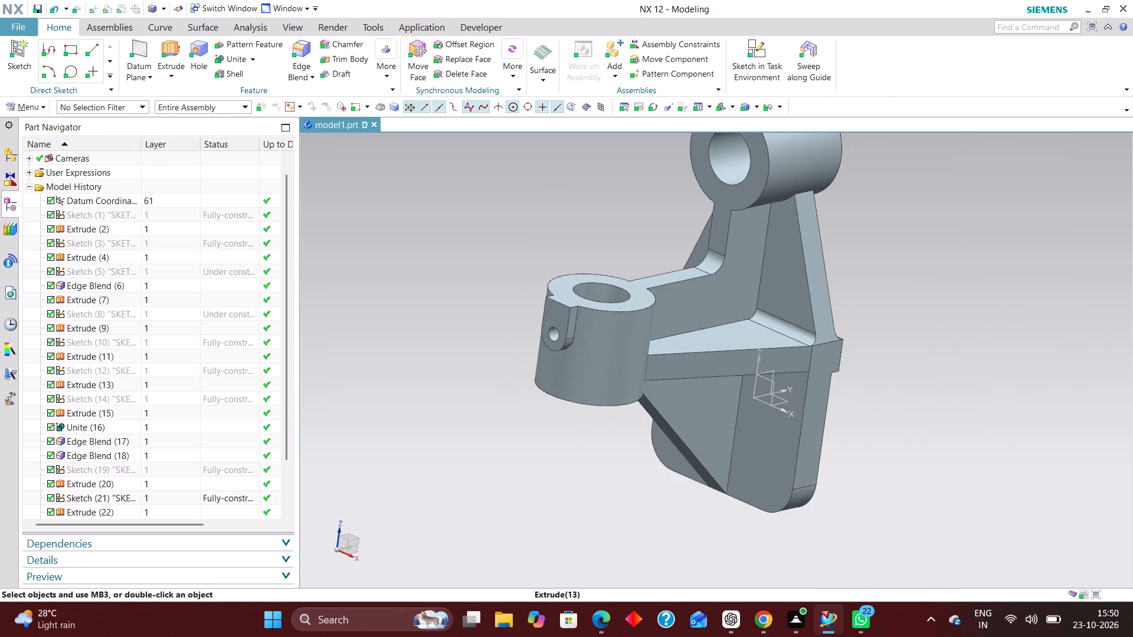
pyautogui.moveTo(652, 344); pyautogui.dragTo(631, 455, button='middle')
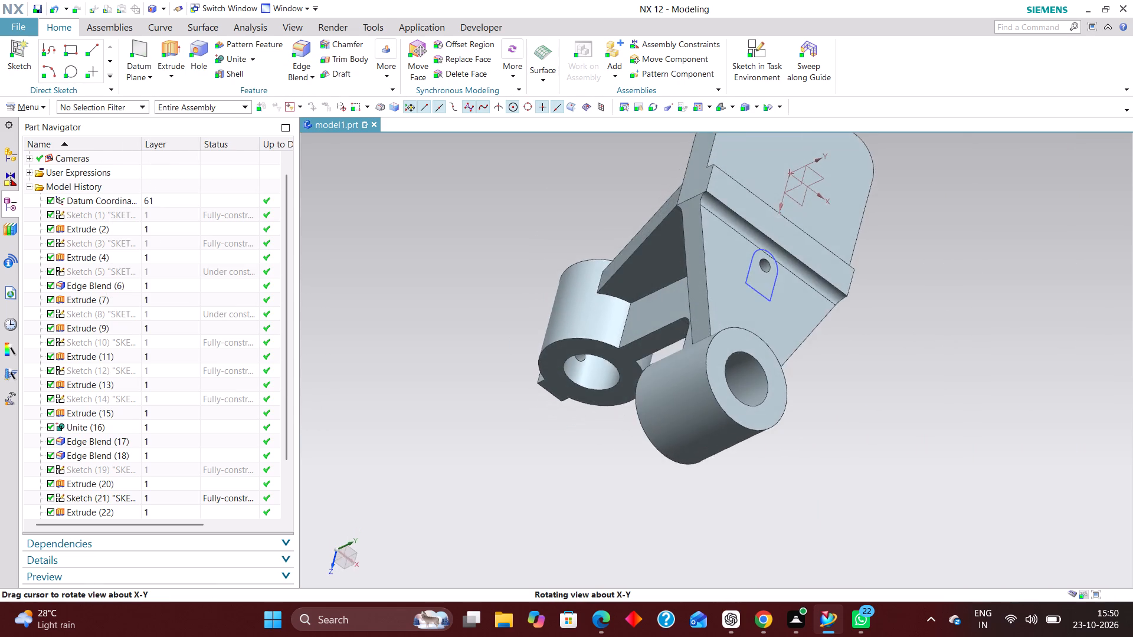
pyautogui.moveTo(631, 455); pyautogui.dragTo(561, 363, button='middle')
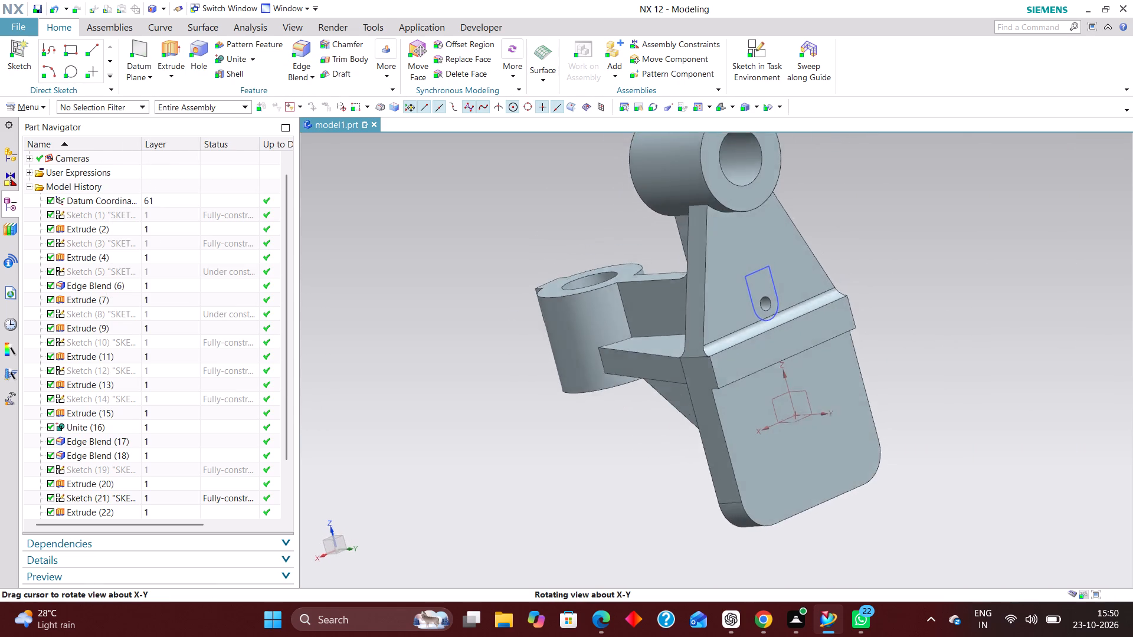
pyautogui.moveTo(561, 363); pyautogui.dragTo(562, 360, button='middle')
pyautogui.scroll(4, 798, 291)
pyautogui.moveTo(745, 264); pyautogui.dragTo(754, 310, button='right')
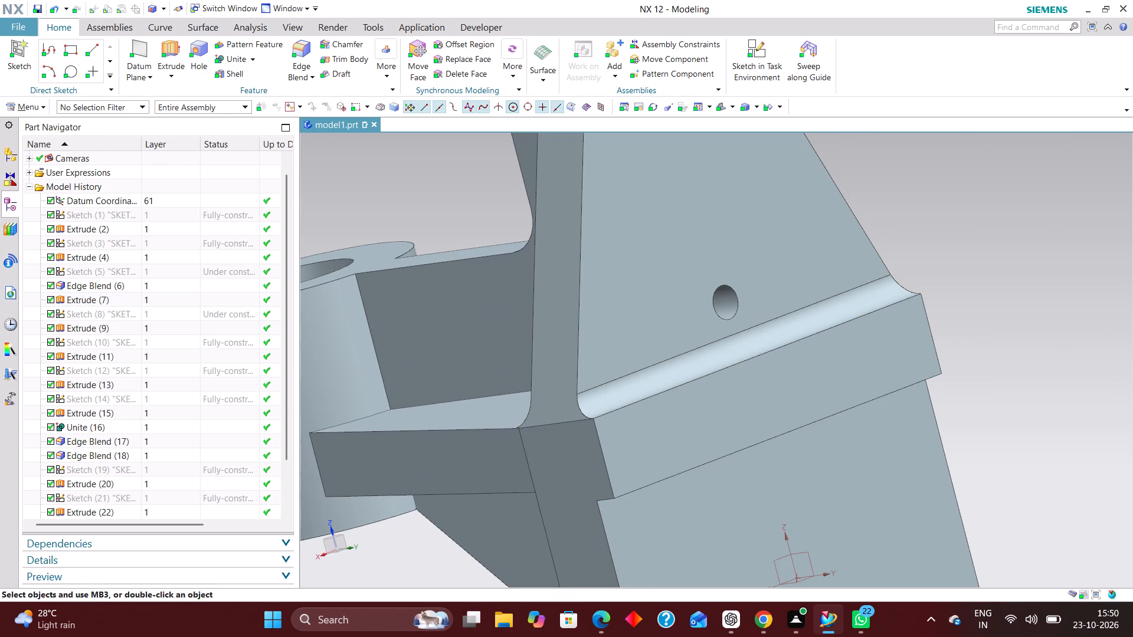
# Examine the bracket from the front, underside and side, checking the cylinder holes, boss and ribs.
pyautogui.scroll(-5, 813, 380)
pyautogui.moveTo(716, 453); pyautogui.dragTo(790, 452, button='middle')
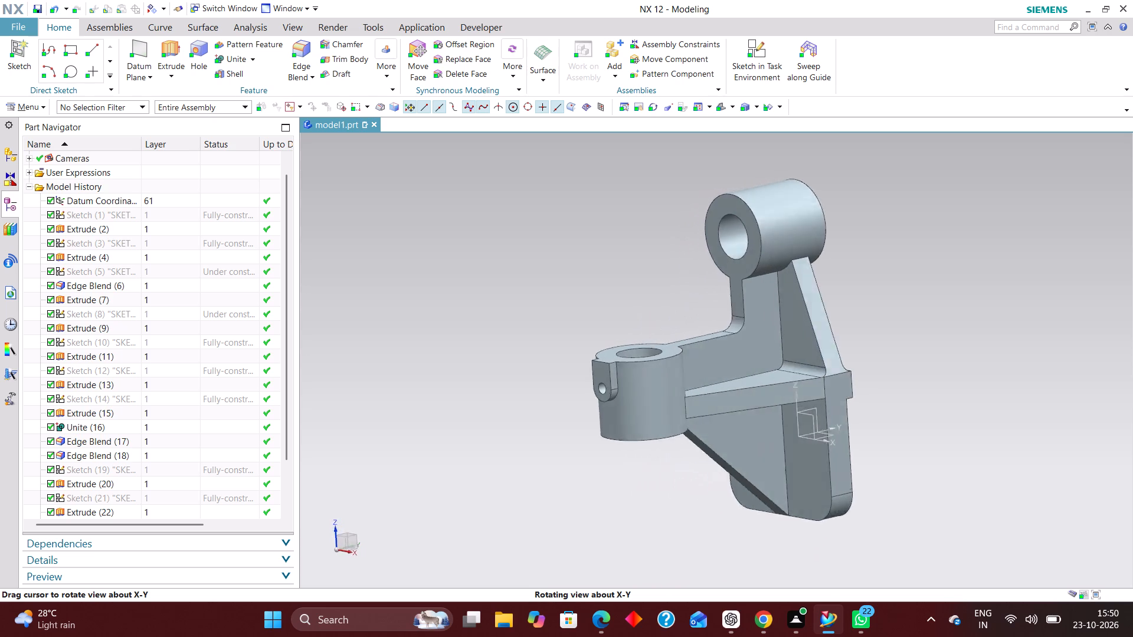
pyautogui.moveTo(790, 452); pyautogui.dragTo(776, 459, button='middle')
pyautogui.scroll(2, 631, 374)
pyautogui.scroll(-2, 561, 329)
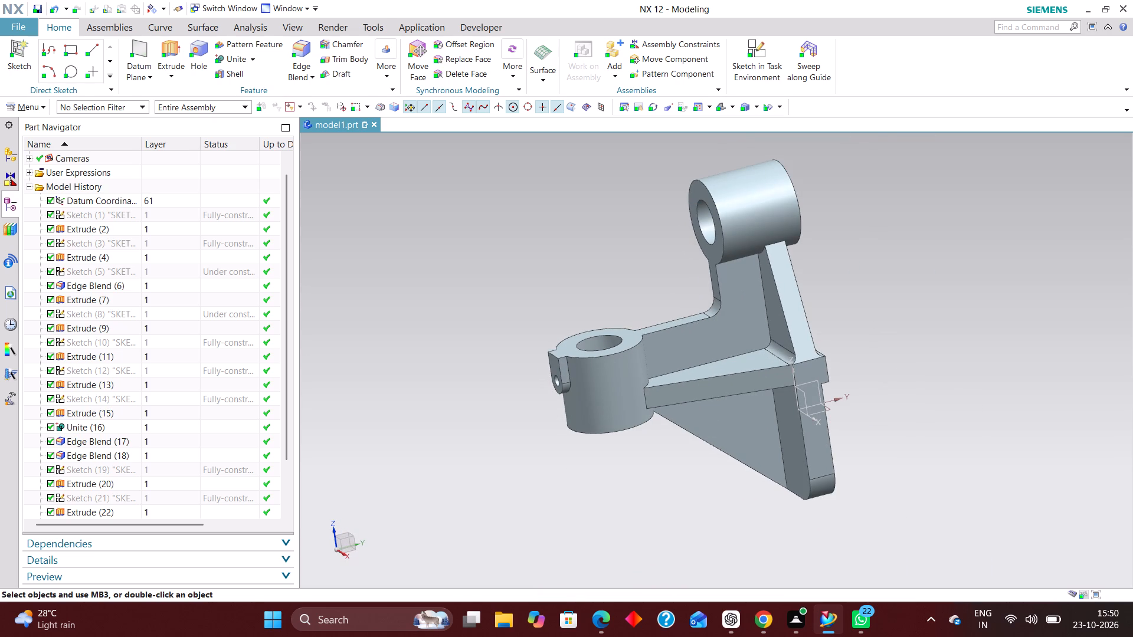
pyautogui.moveTo(610, 490); pyautogui.dragTo(638, 459, button='middle')
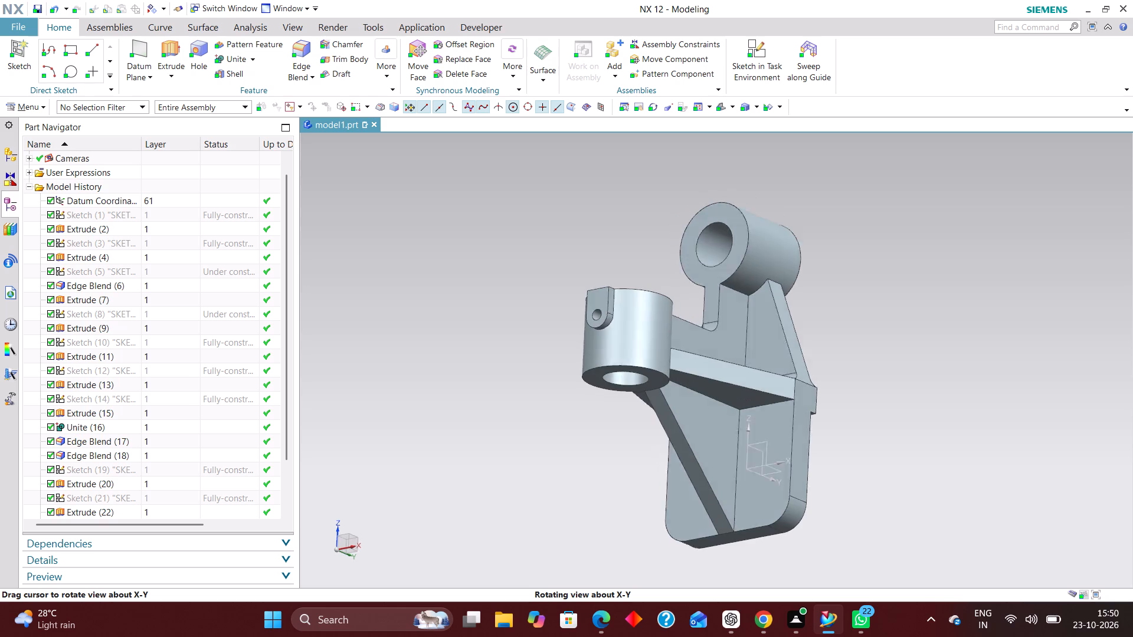
pyautogui.moveTo(638, 459); pyautogui.dragTo(615, 487, button='middle')
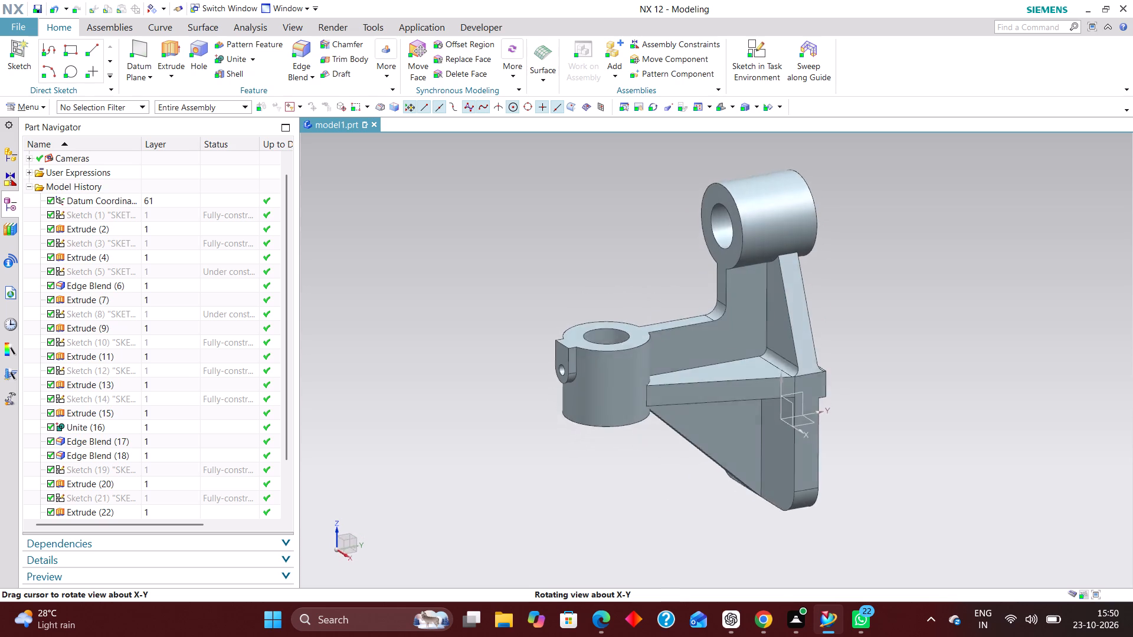
pyautogui.moveTo(615, 487); pyautogui.dragTo(615, 479, button='middle')
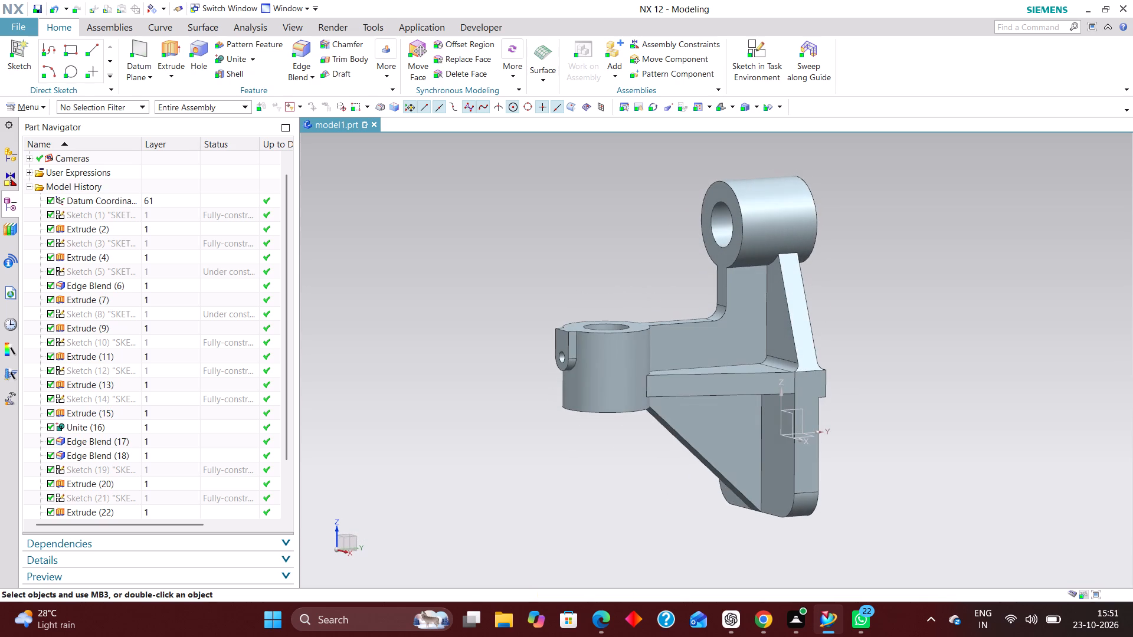
pyautogui.moveTo(689, 490); pyautogui.dragTo(620, 490, button='right')
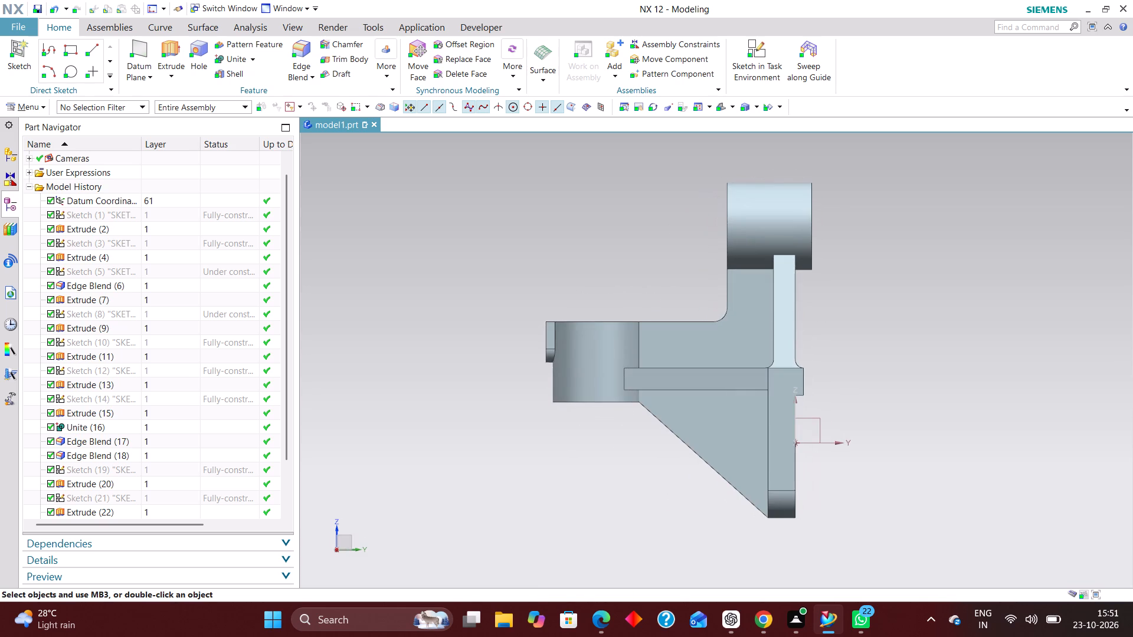
pyautogui.scroll(-2, 593, 445)
pyautogui.moveTo(587, 456); pyautogui.dragTo(607, 482, button='middle')
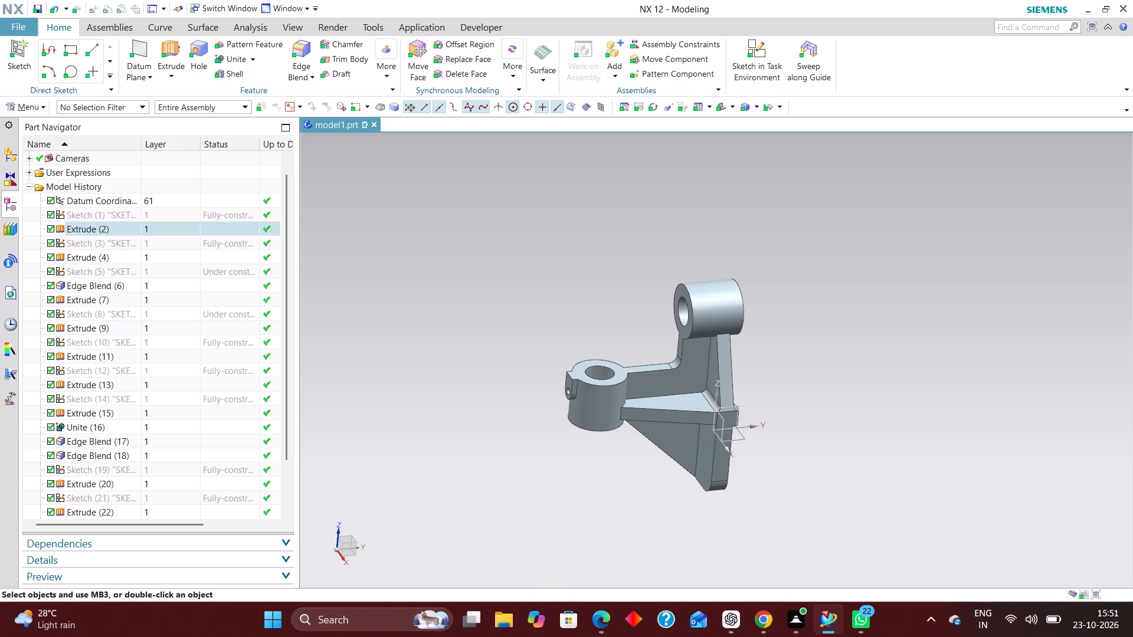
pyautogui.moveTo(695, 526); pyautogui.dragTo(710, 525, button='middle')
pyautogui.moveTo(712, 525); pyautogui.dragTo(772, 530, button='middle')
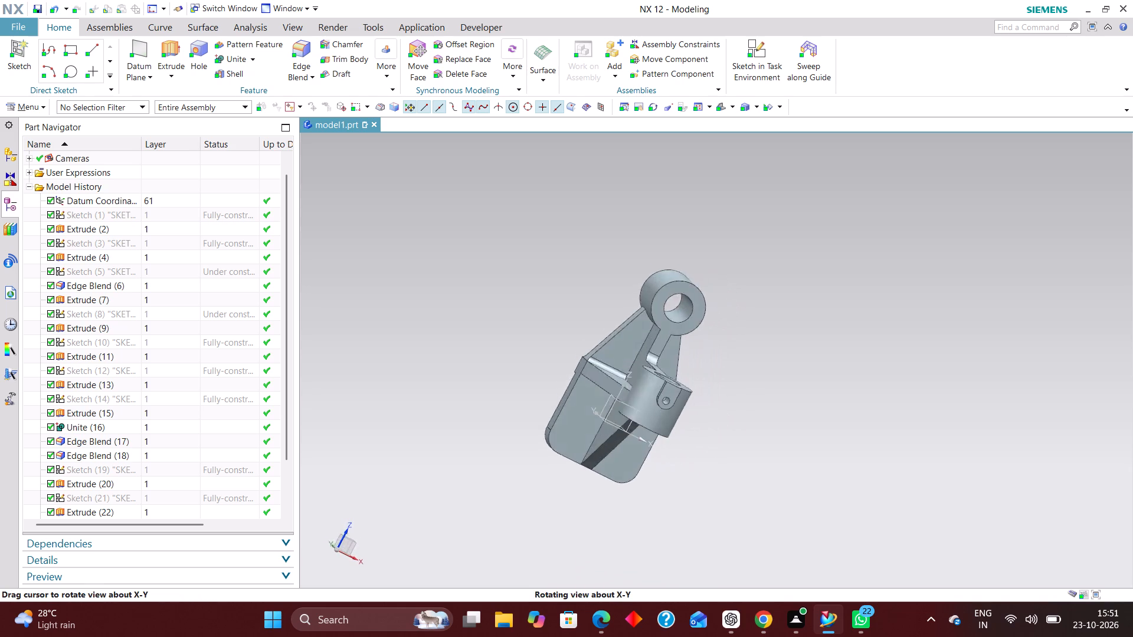
pyautogui.moveTo(772, 530); pyautogui.dragTo(731, 531, button='middle')
# Place a counterbored through-body hole at the centre of the back plate's rounded lower corner on the +X side.
pyautogui.scroll(4, 709, 484)
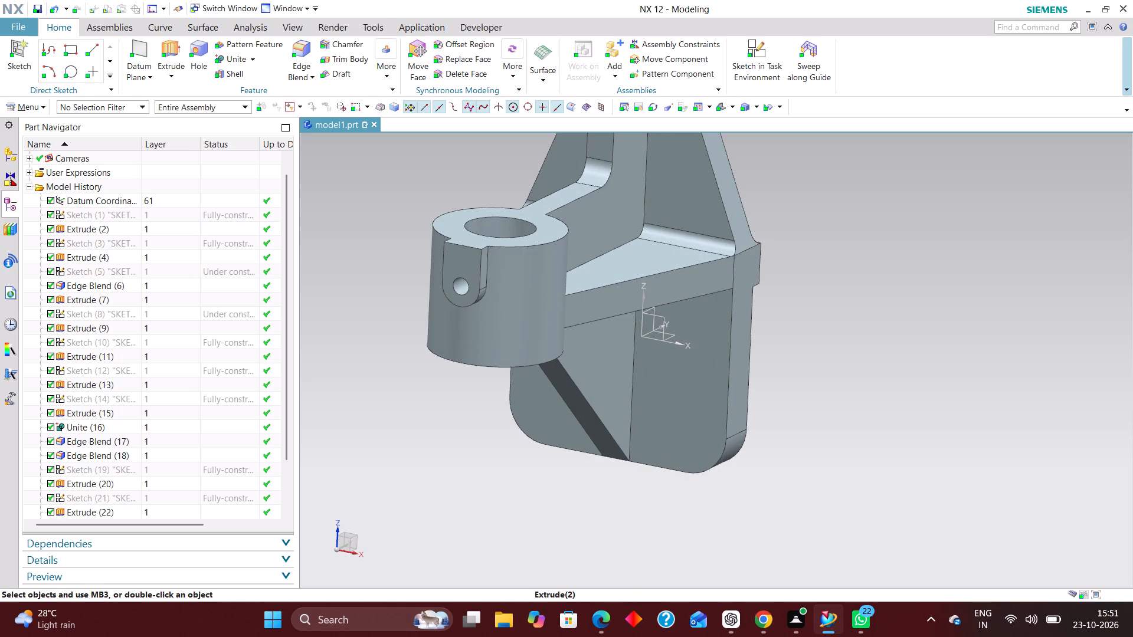
pyautogui.scroll(4, 600, 451)
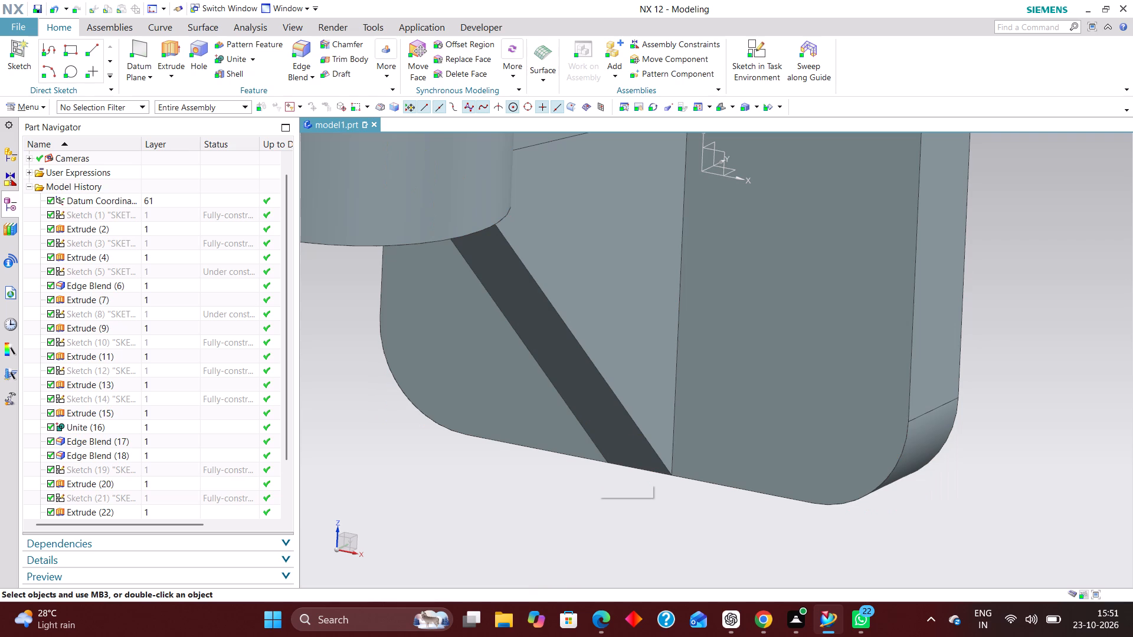
pyautogui.scroll(-1, 566, 547)
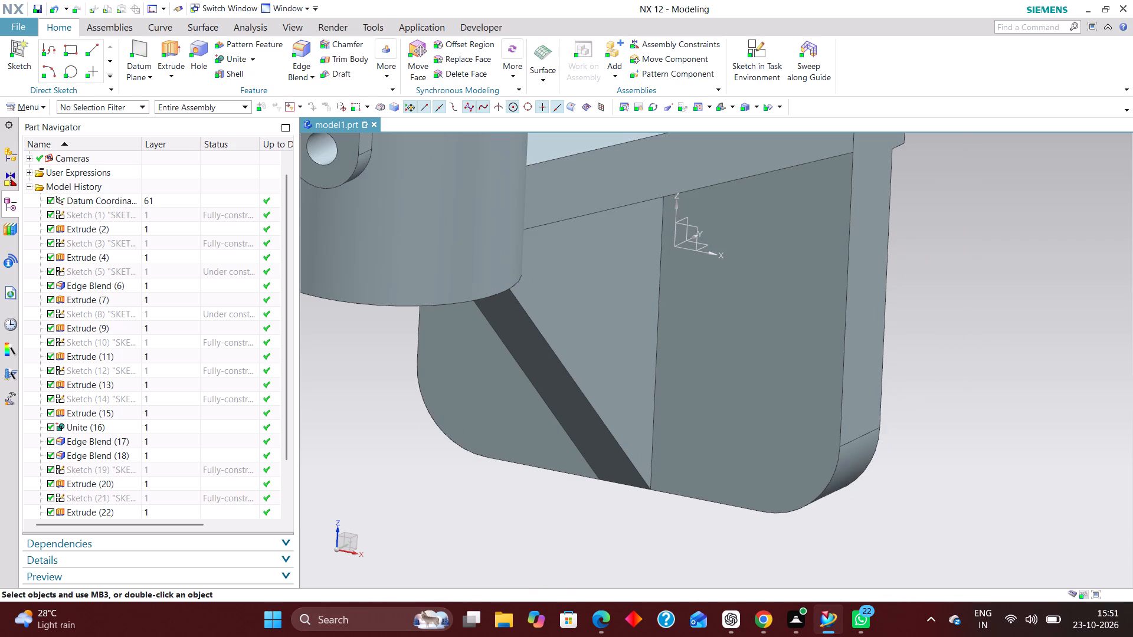
pyautogui.click(204, 47)
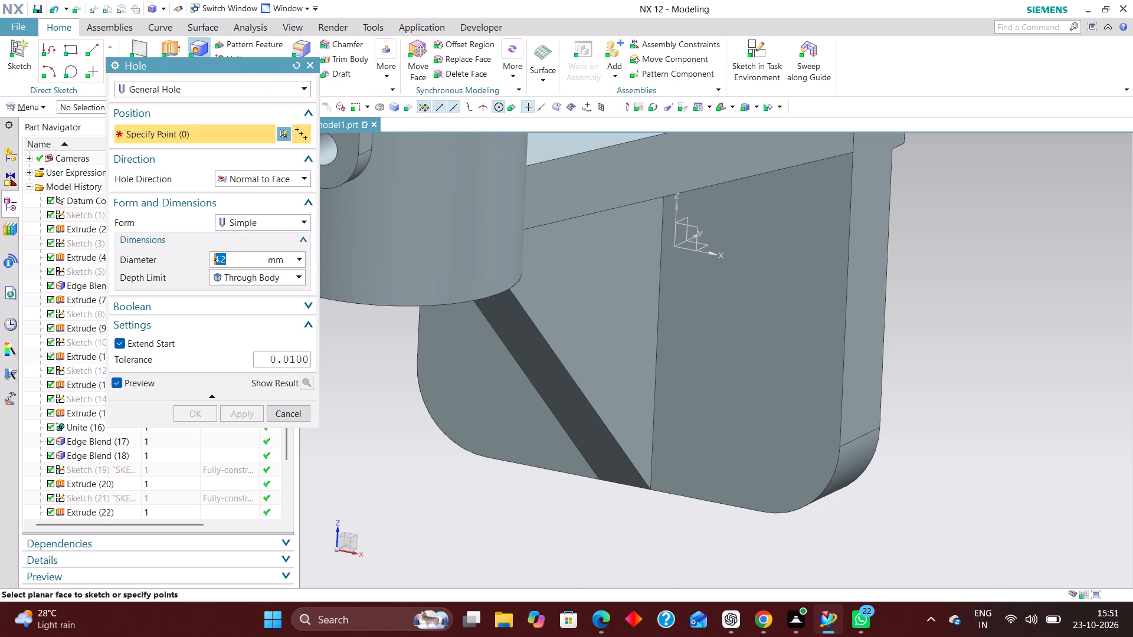
pyautogui.click(811, 502)
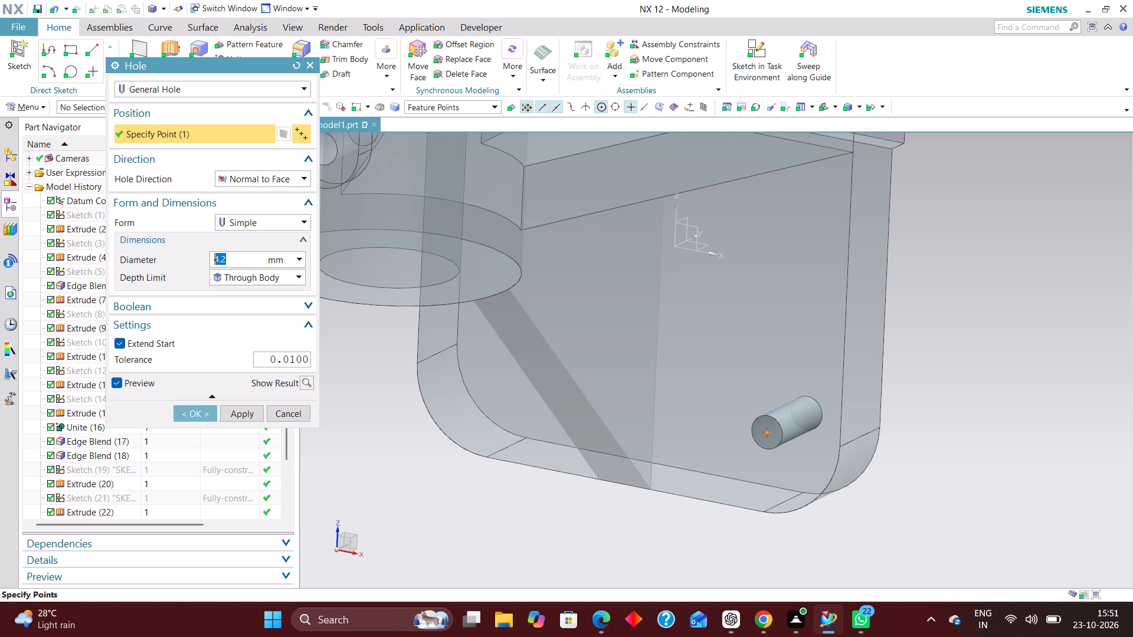
pyautogui.click(266, 220)
pyautogui.click(266, 249)
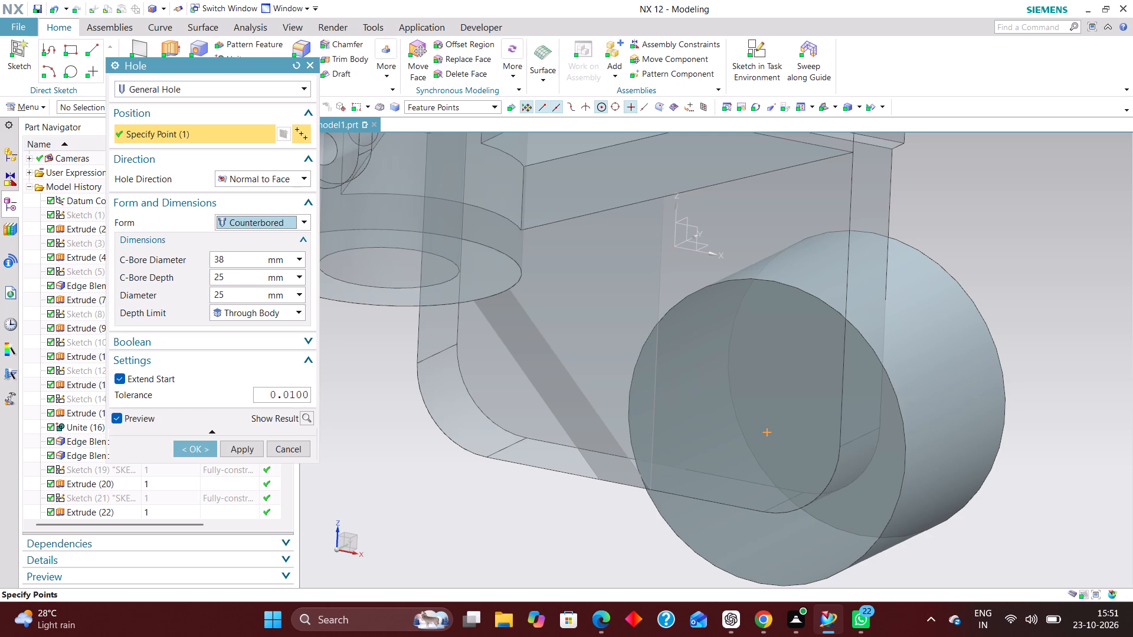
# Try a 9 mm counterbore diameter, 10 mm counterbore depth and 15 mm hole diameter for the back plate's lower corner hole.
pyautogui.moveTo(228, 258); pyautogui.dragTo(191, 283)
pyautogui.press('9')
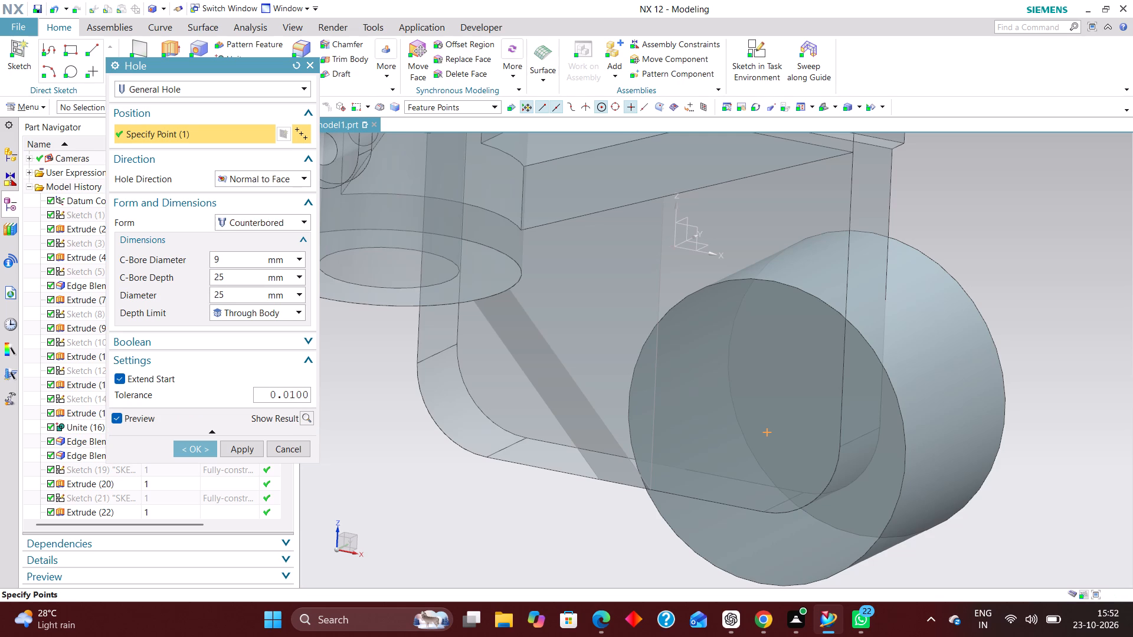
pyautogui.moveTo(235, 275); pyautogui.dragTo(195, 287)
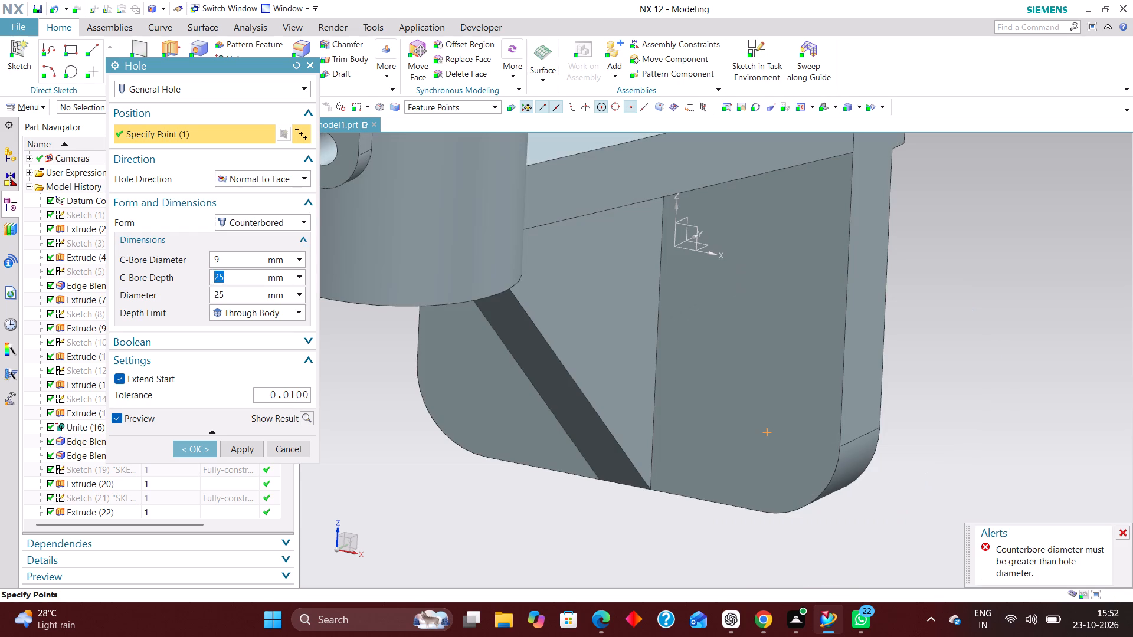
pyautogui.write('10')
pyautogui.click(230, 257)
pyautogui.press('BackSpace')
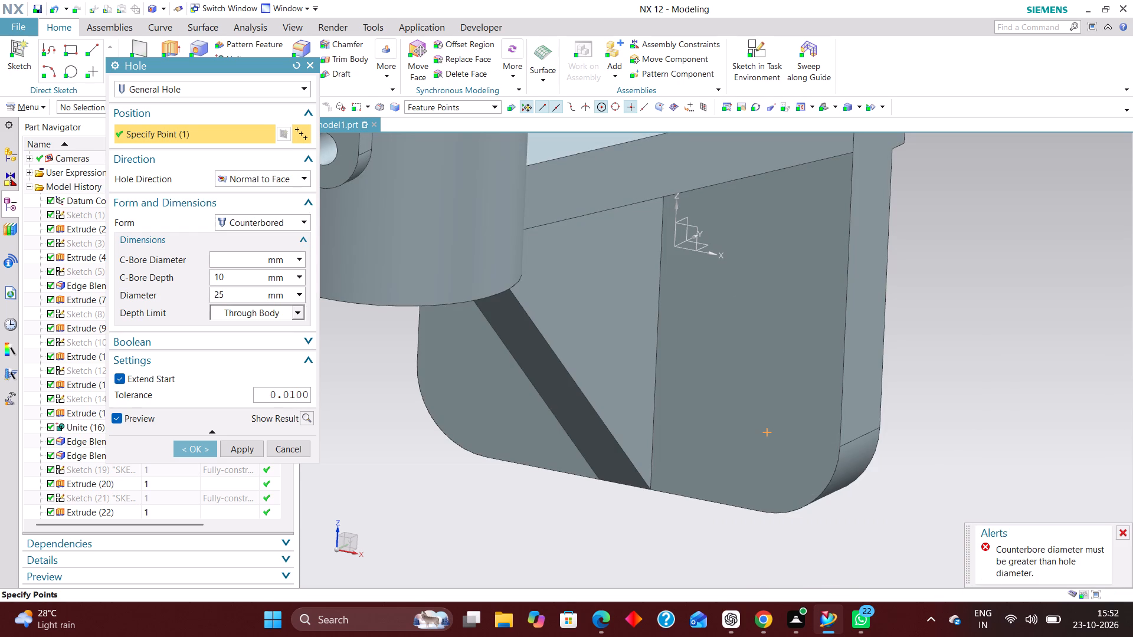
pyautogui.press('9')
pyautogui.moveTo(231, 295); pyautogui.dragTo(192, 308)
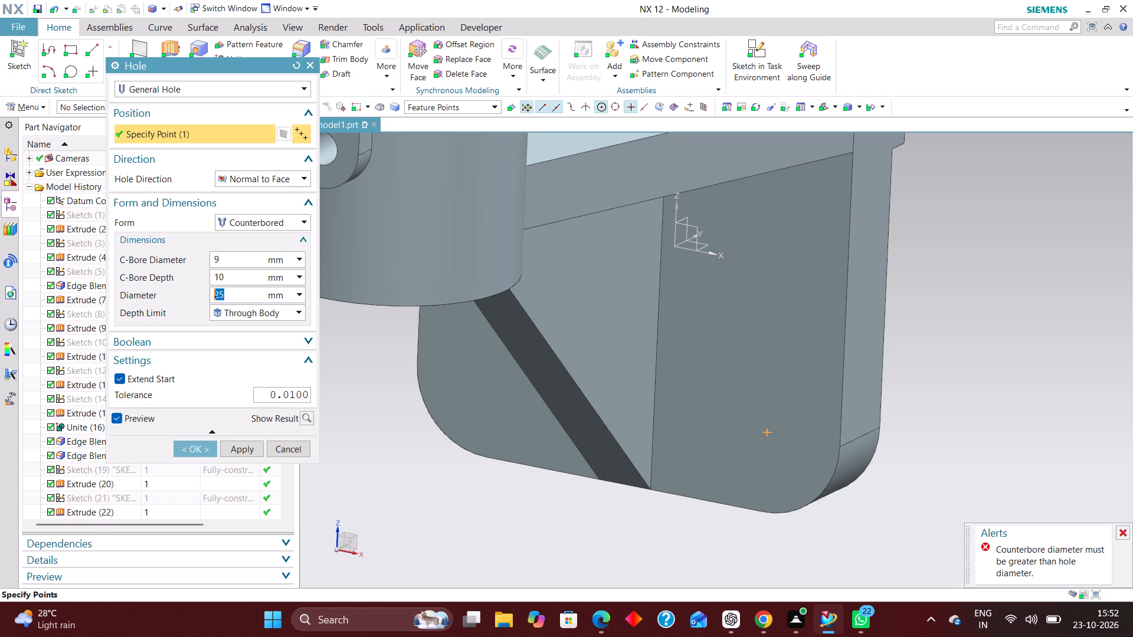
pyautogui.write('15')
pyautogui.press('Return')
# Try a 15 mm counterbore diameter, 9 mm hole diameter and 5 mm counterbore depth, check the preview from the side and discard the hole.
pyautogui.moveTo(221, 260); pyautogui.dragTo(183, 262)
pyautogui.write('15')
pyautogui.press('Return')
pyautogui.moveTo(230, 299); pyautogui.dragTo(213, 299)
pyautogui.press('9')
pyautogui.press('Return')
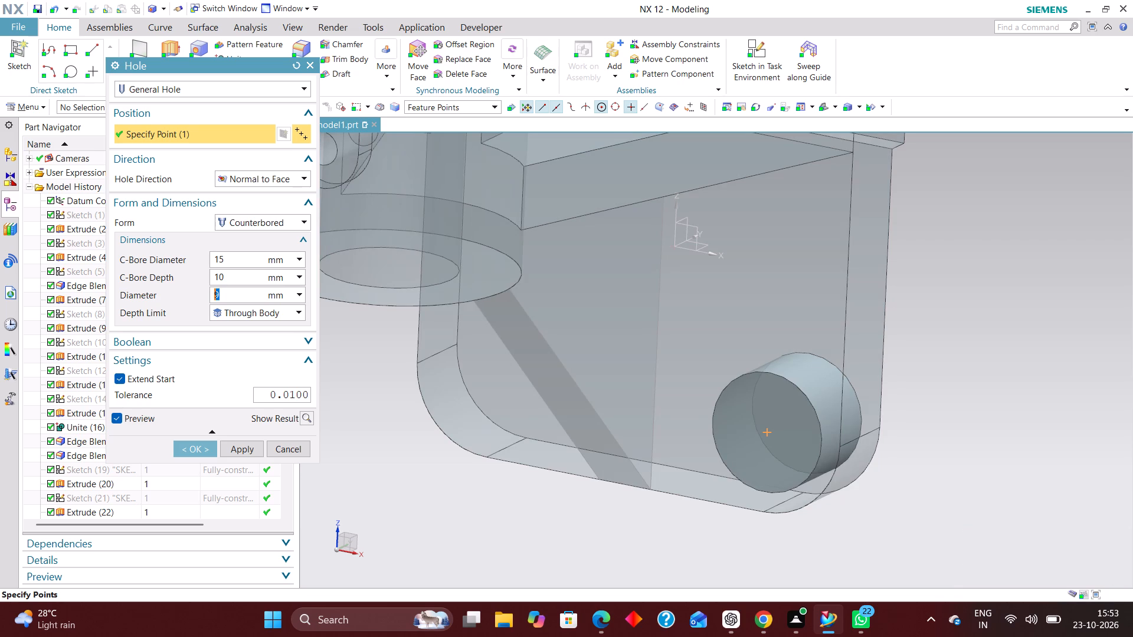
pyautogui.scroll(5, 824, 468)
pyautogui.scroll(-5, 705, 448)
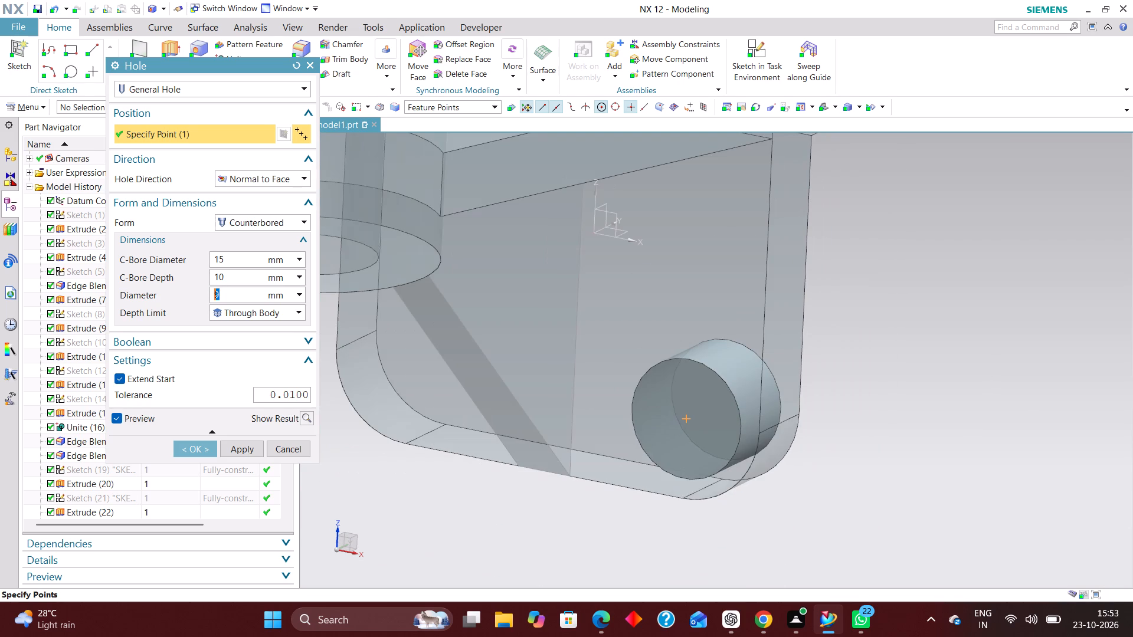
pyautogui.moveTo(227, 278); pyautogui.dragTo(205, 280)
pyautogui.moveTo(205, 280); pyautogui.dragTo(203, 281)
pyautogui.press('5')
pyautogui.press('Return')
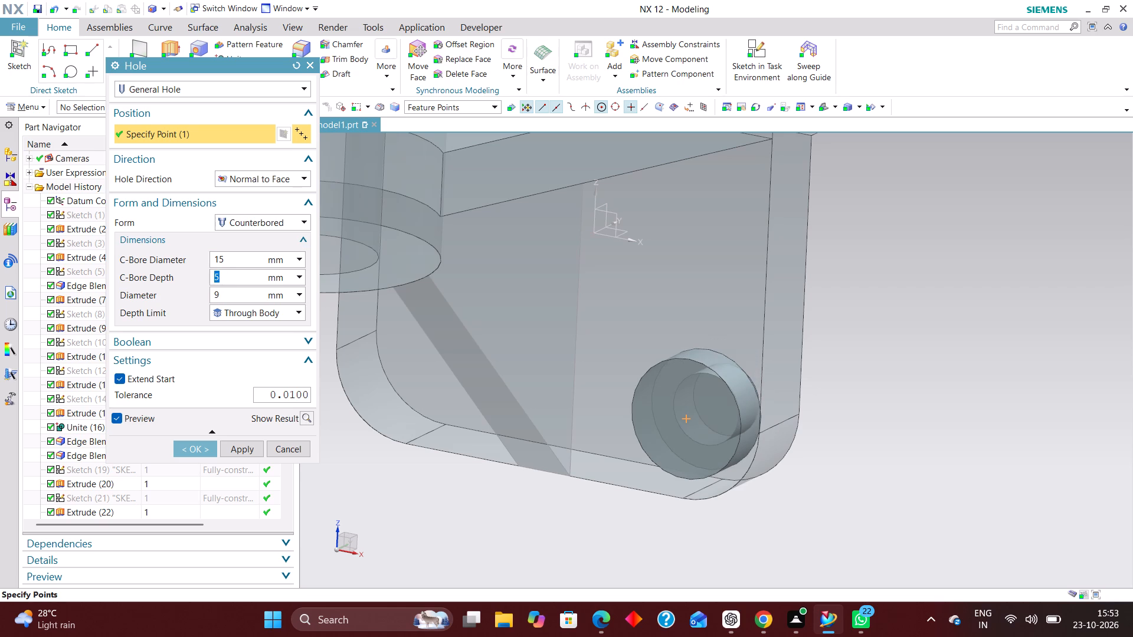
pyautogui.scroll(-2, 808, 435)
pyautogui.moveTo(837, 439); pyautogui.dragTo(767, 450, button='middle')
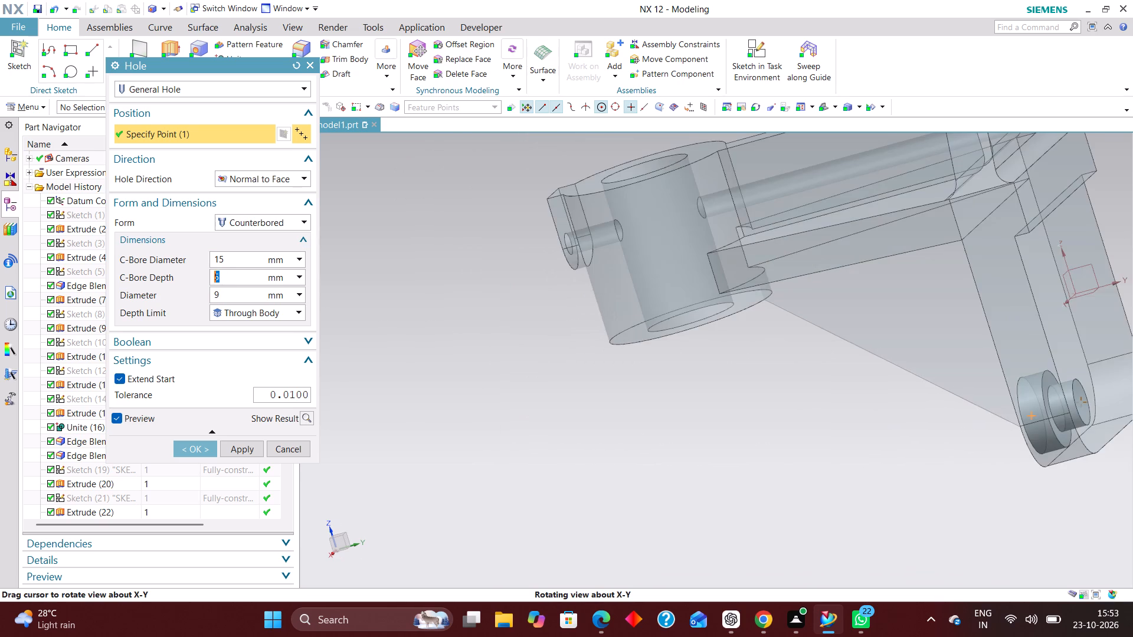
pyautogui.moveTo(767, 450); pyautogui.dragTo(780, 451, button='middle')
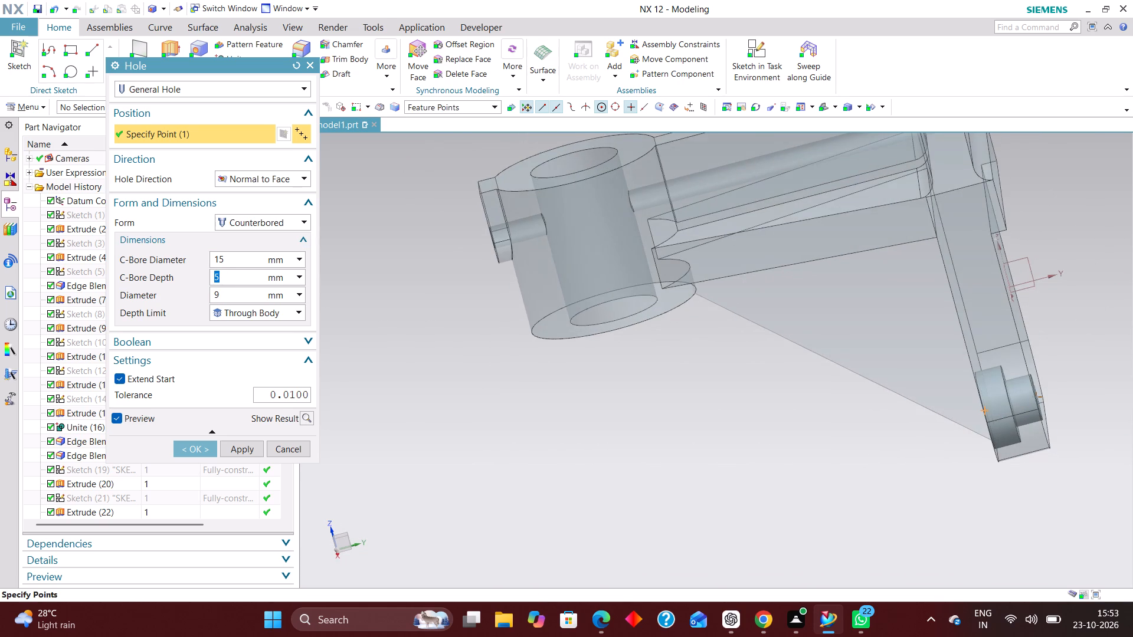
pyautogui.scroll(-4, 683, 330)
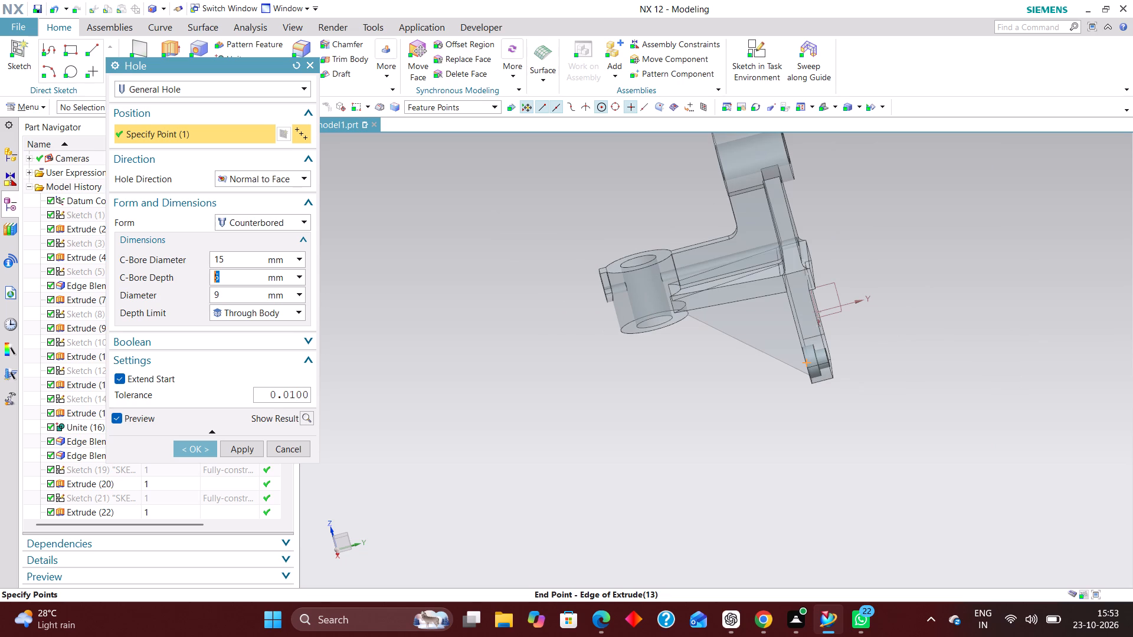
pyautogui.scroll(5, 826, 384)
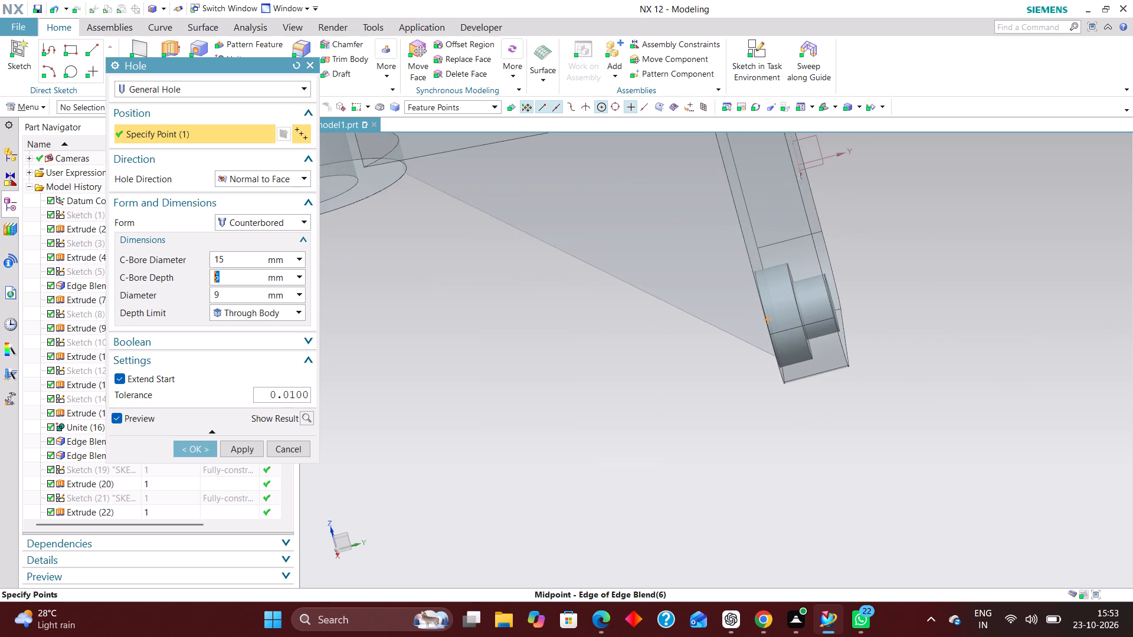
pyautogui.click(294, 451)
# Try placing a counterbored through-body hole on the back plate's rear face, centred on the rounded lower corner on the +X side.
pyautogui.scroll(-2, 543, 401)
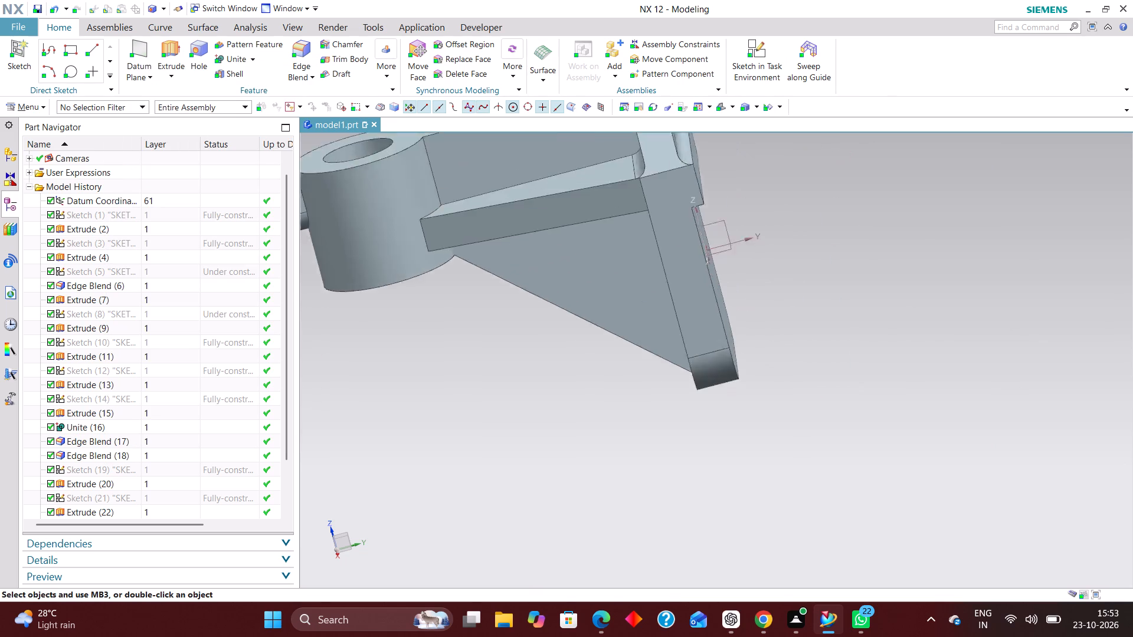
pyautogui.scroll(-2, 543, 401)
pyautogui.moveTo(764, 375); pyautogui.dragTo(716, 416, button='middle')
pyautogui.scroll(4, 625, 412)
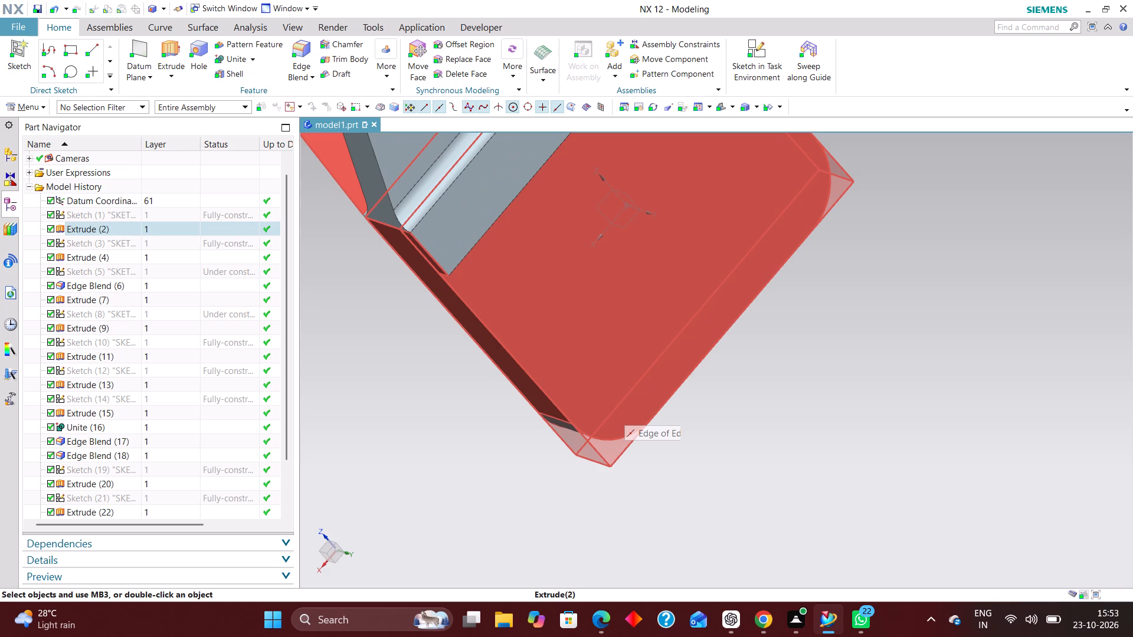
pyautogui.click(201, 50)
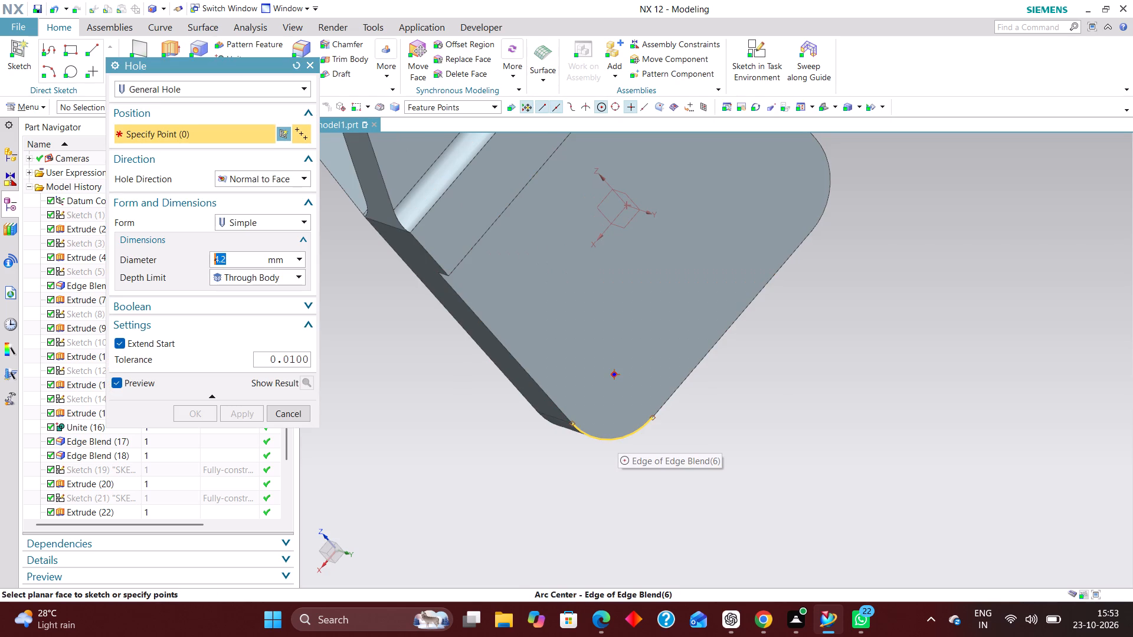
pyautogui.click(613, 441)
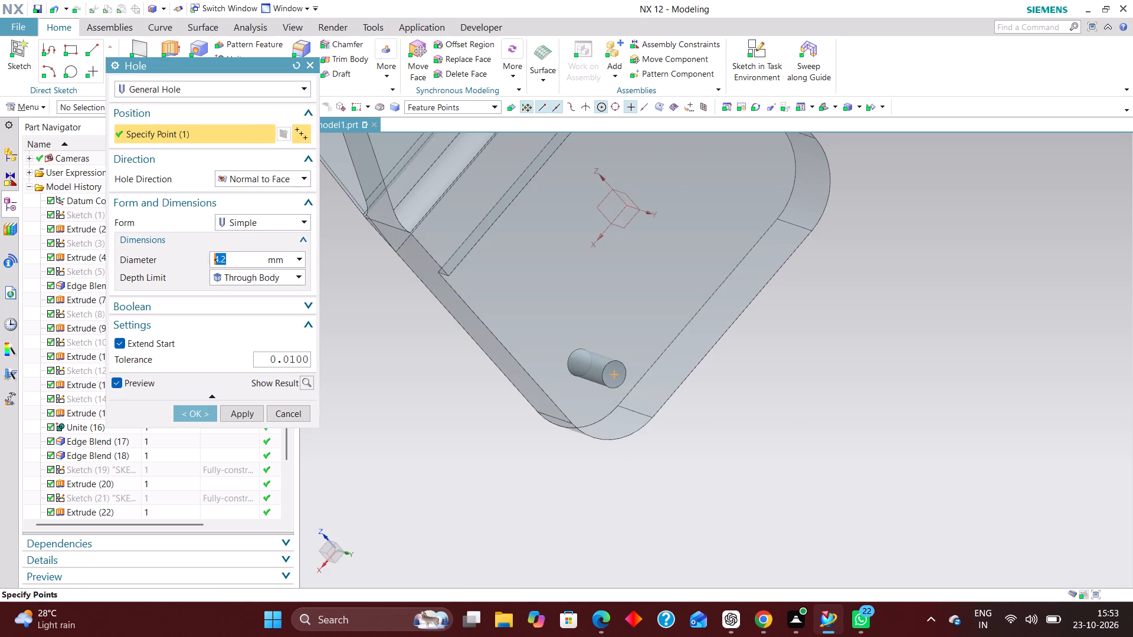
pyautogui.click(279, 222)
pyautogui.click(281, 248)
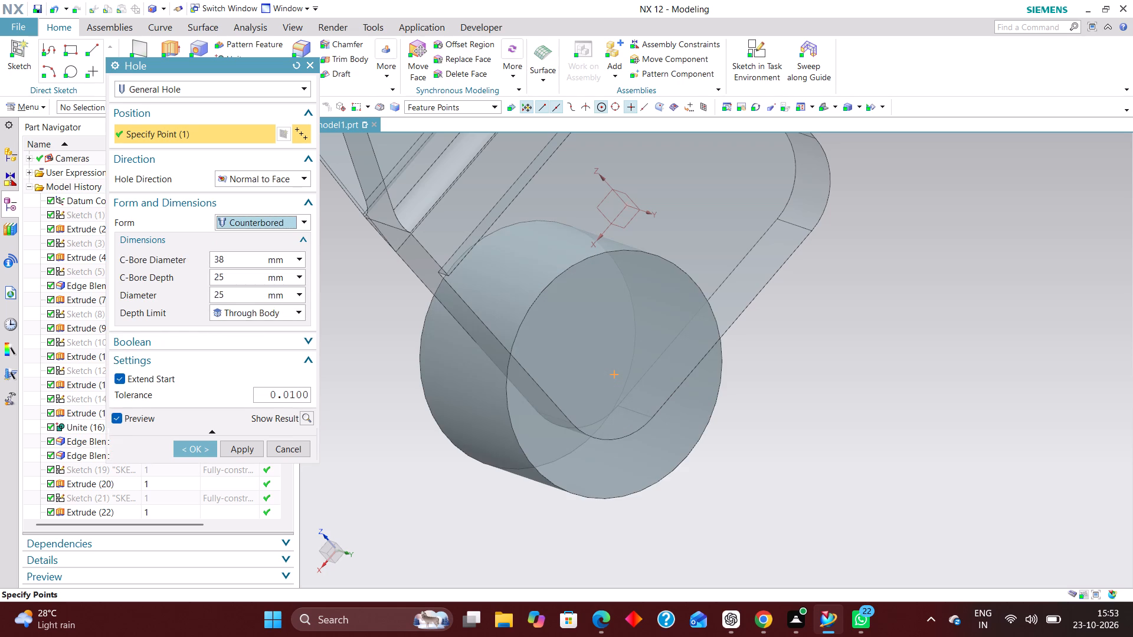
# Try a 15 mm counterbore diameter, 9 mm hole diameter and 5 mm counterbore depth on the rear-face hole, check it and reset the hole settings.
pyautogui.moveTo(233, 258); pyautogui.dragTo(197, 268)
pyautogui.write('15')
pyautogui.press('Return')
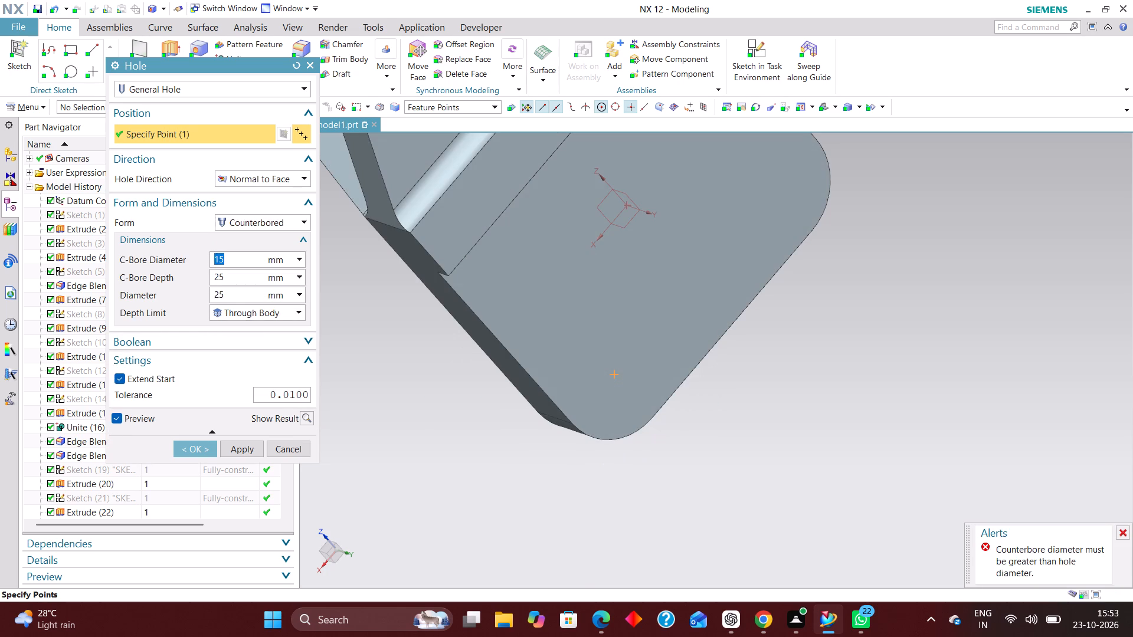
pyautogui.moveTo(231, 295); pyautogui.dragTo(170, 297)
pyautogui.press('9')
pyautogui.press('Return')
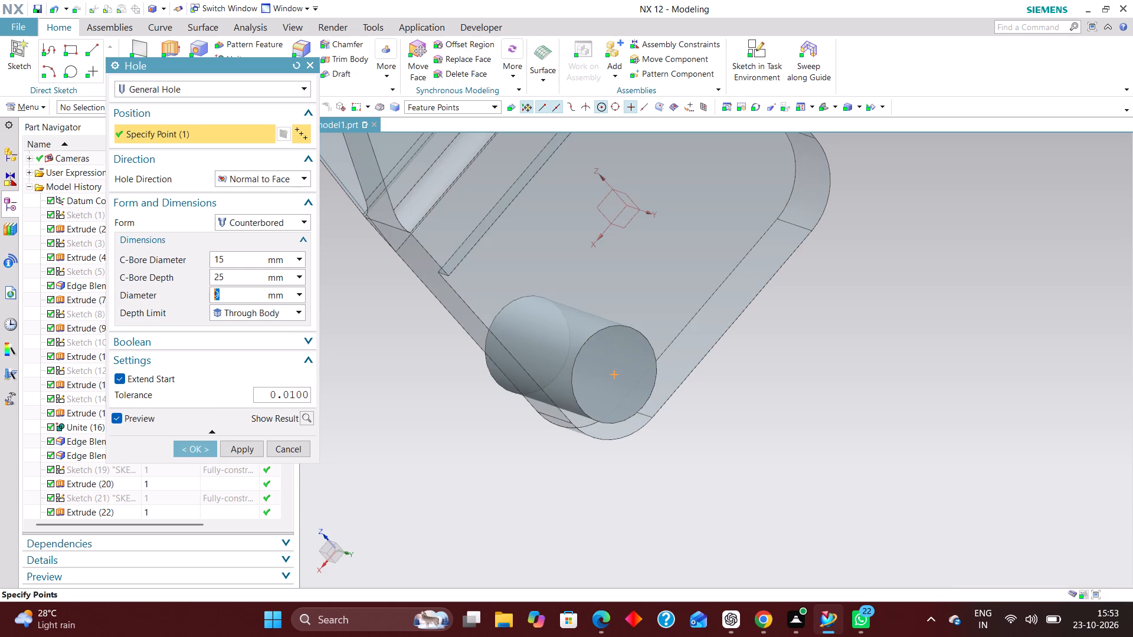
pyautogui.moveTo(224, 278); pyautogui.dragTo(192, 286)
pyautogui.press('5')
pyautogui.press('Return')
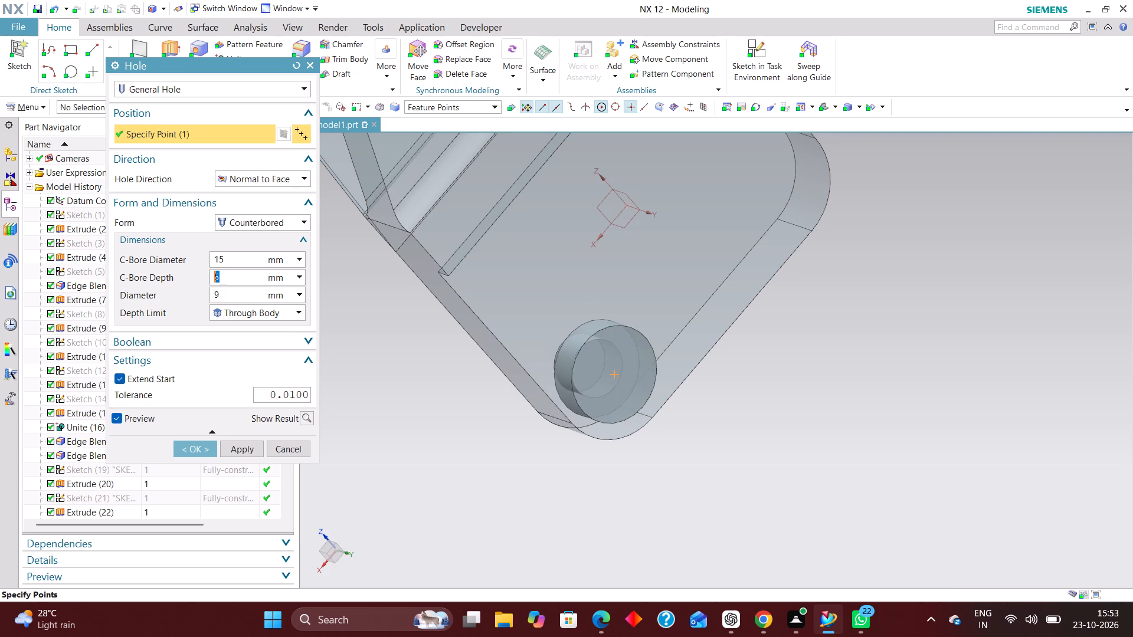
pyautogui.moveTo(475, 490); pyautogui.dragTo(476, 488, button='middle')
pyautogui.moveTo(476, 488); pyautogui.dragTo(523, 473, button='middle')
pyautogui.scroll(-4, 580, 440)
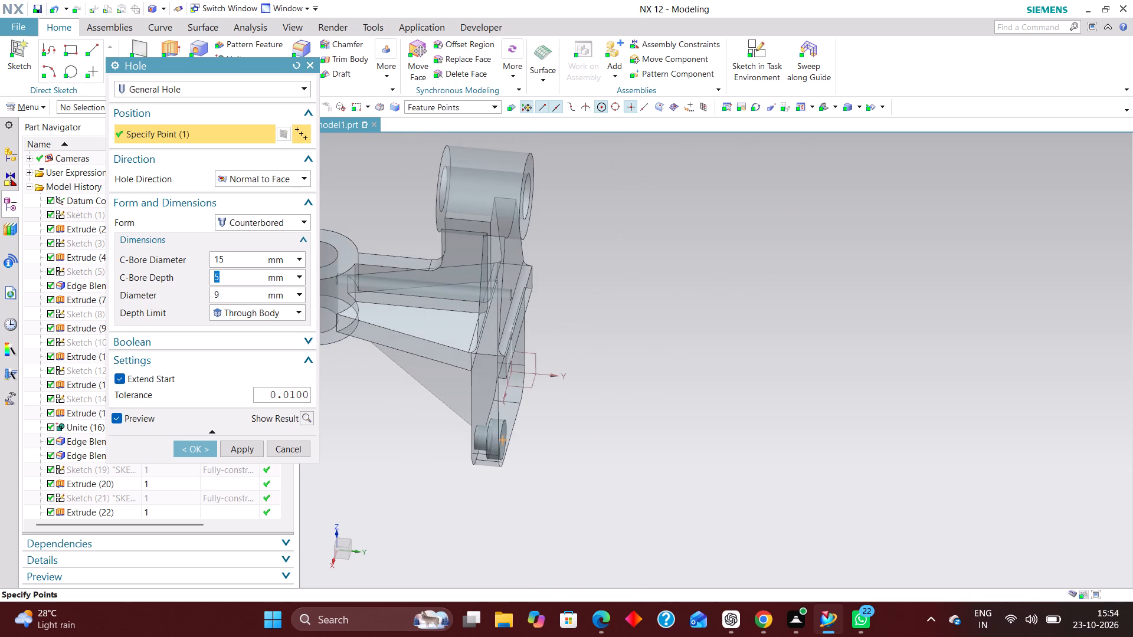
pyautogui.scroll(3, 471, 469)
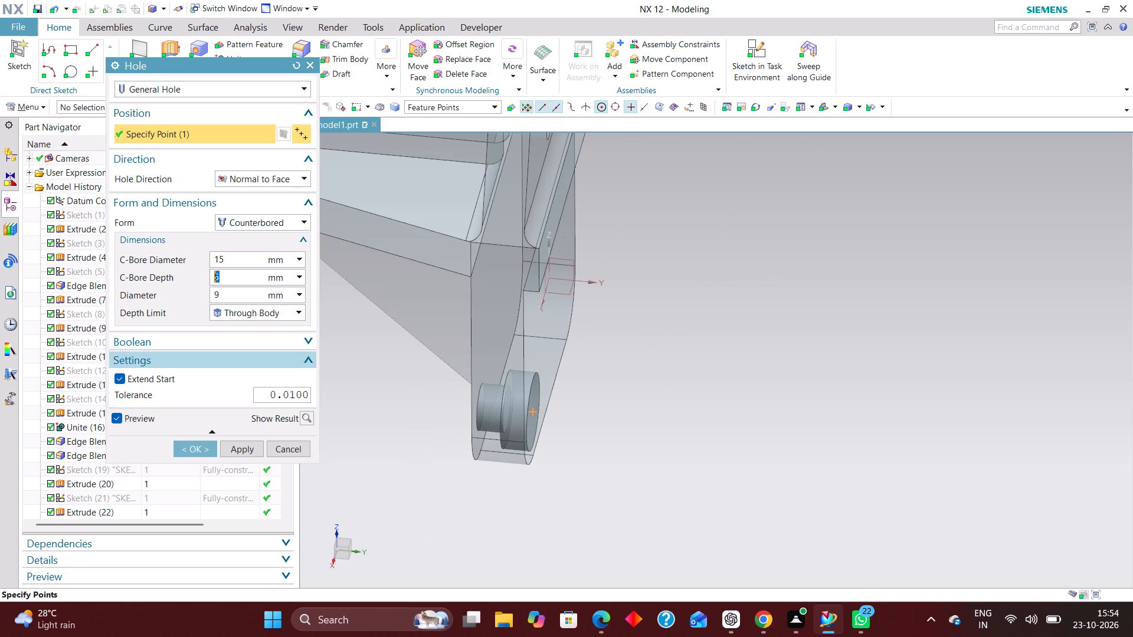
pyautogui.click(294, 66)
# Place a counterbored through-body hole on the back plate's front face, centred on the rounded lower corner on the +X side.
pyautogui.moveTo(457, 521); pyautogui.dragTo(490, 523, button='middle')
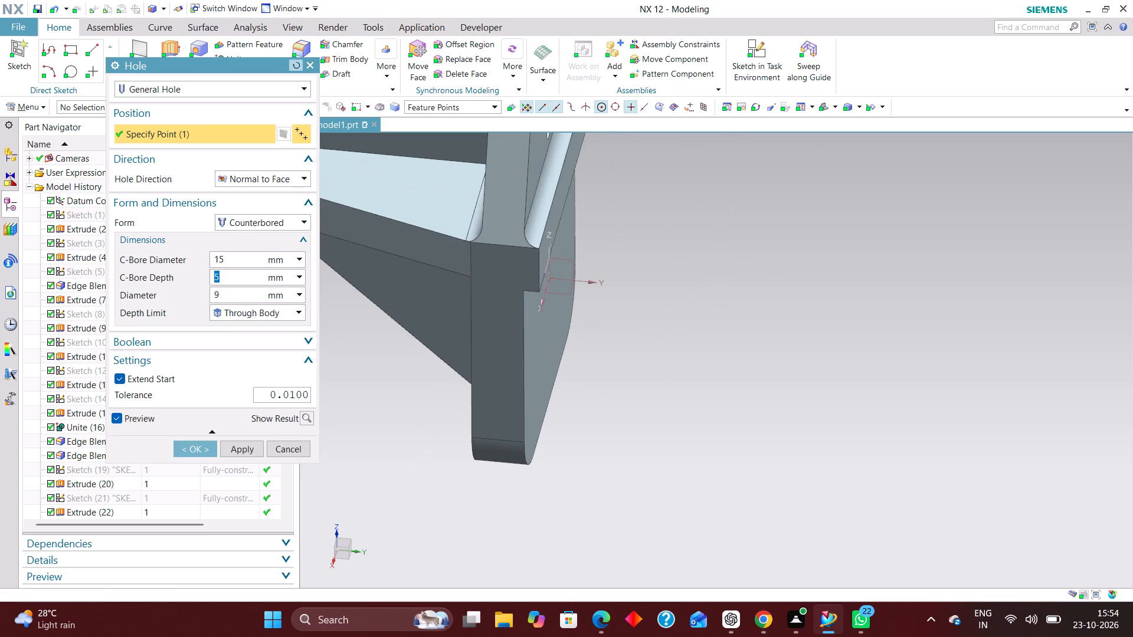
pyautogui.moveTo(490, 523); pyautogui.dragTo(531, 520, button='middle')
pyautogui.scroll(1, 531, 520)
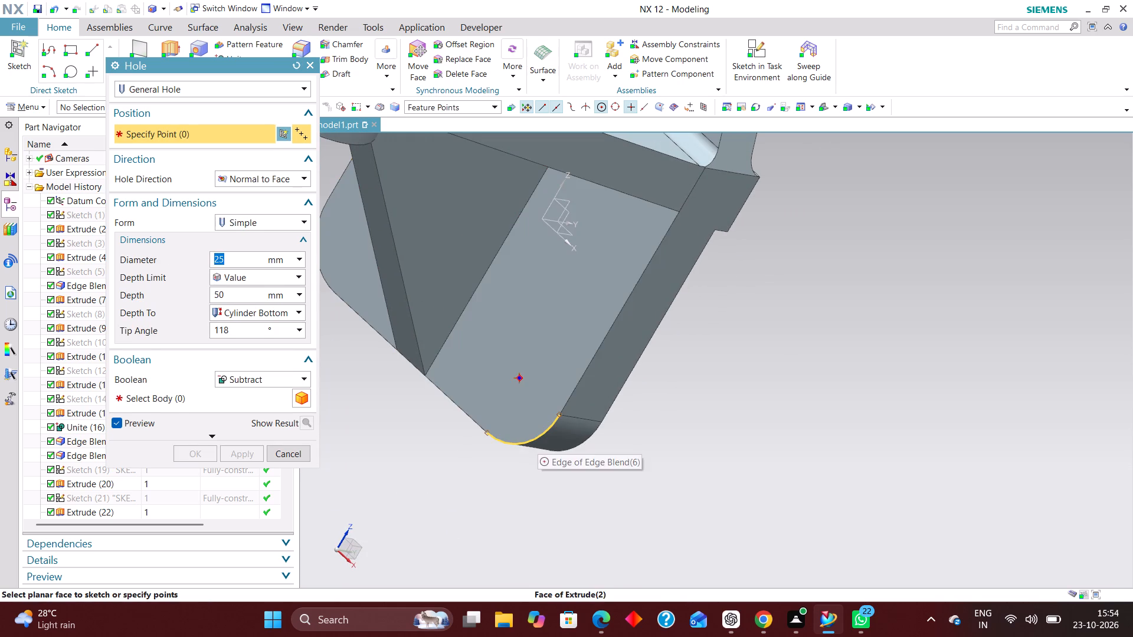
pyautogui.click(536, 439)
pyautogui.click(259, 219)
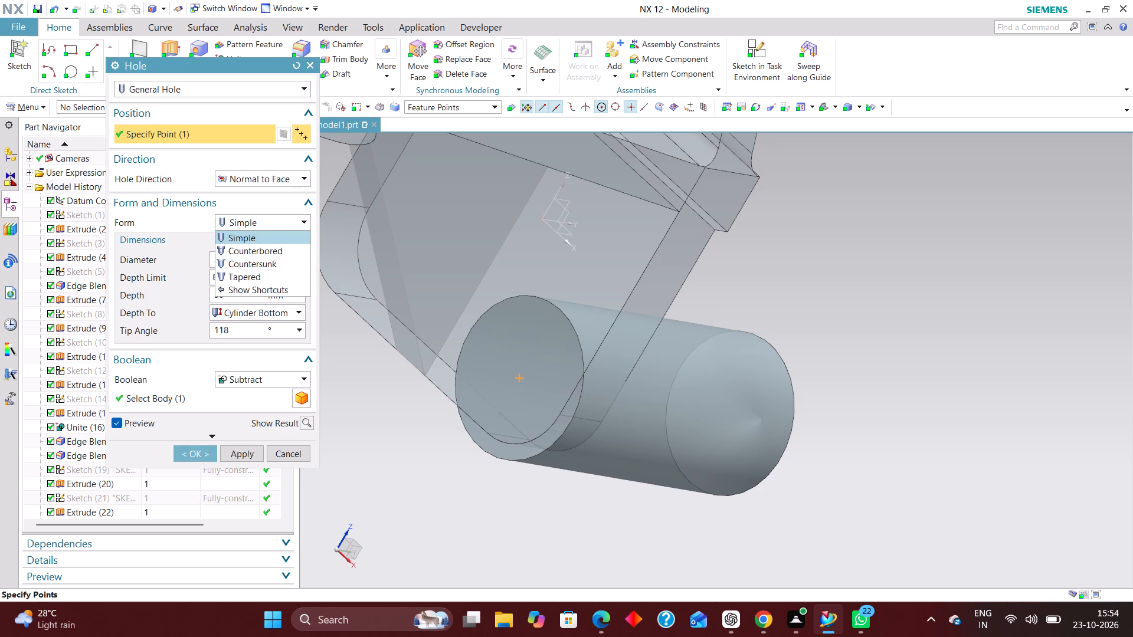
pyautogui.click(263, 247)
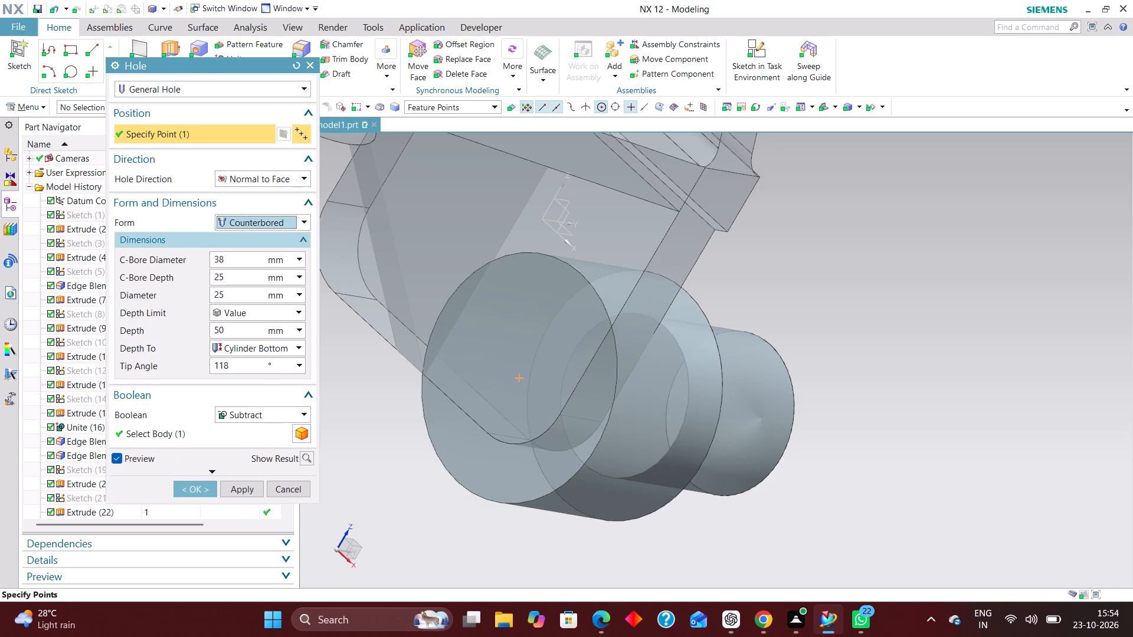
pyautogui.click(263, 314)
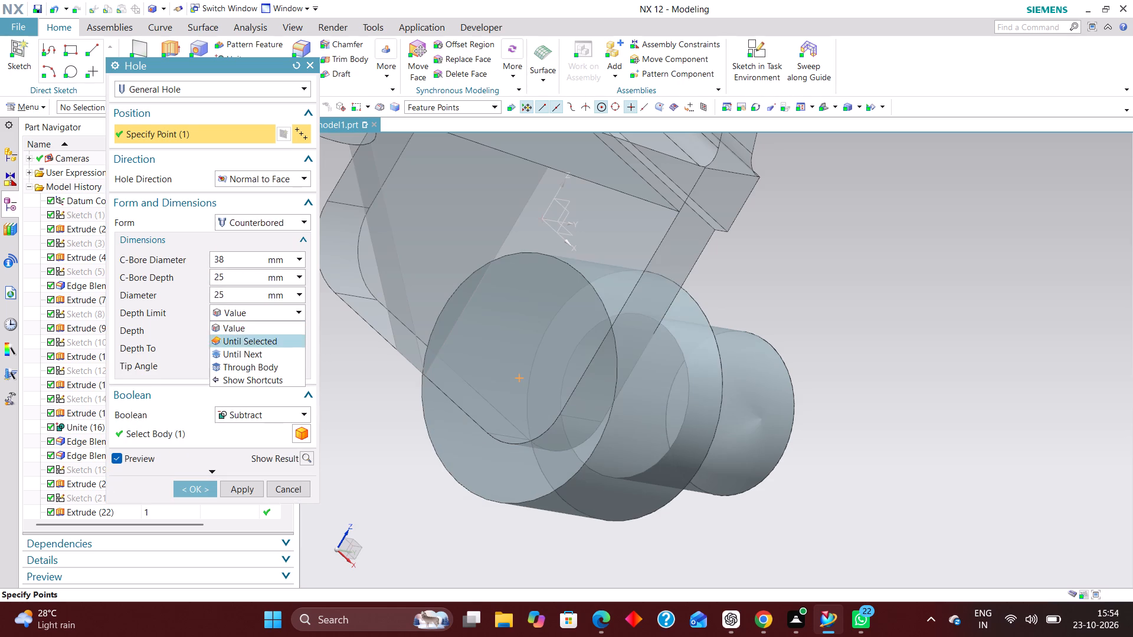
pyautogui.click(256, 364)
# Set the hole's counterbore diameter to 15 mm, counterbore depth to 5 mm and hole diameter to 9 mm, and create it.
pyautogui.moveTo(240, 263); pyautogui.dragTo(169, 268)
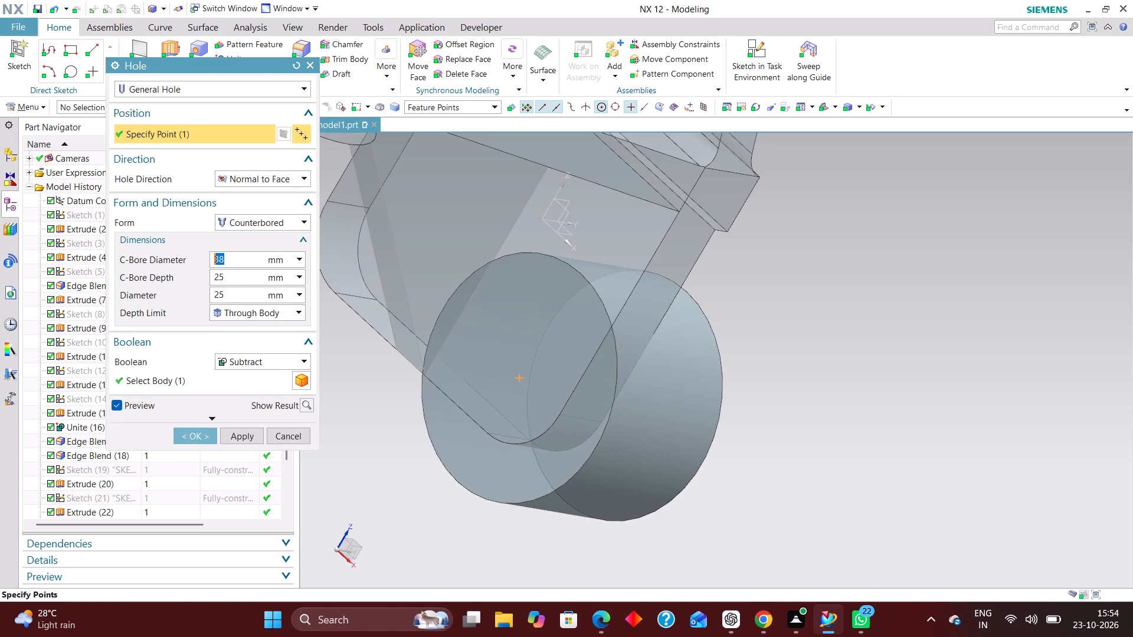
pyautogui.write('15')
pyautogui.press('Return')
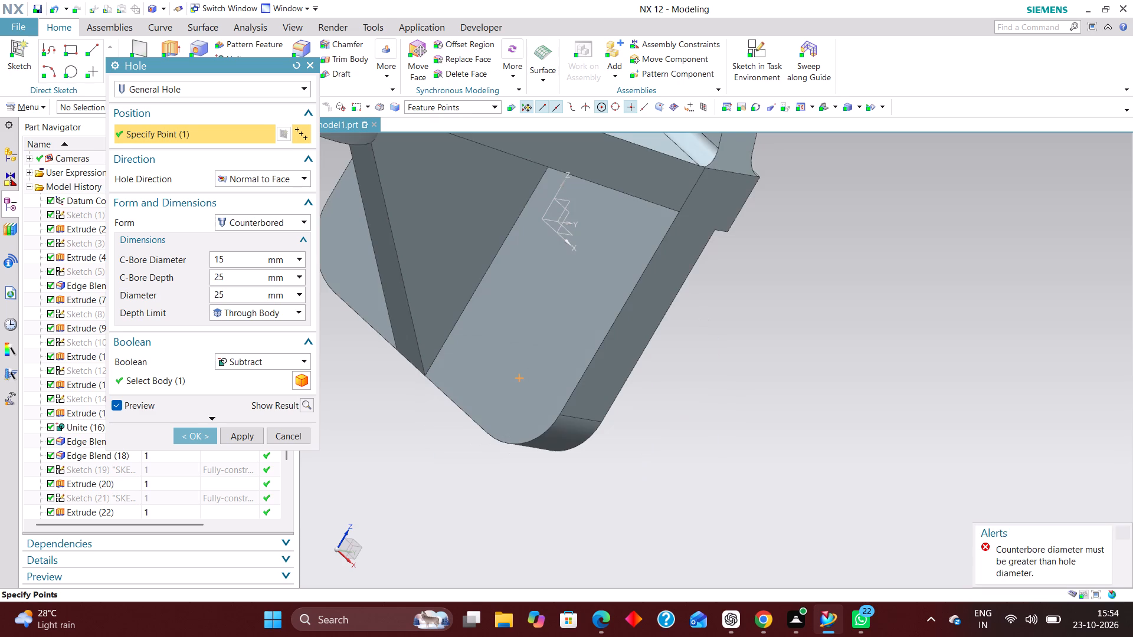
pyautogui.moveTo(230, 280); pyautogui.dragTo(207, 288)
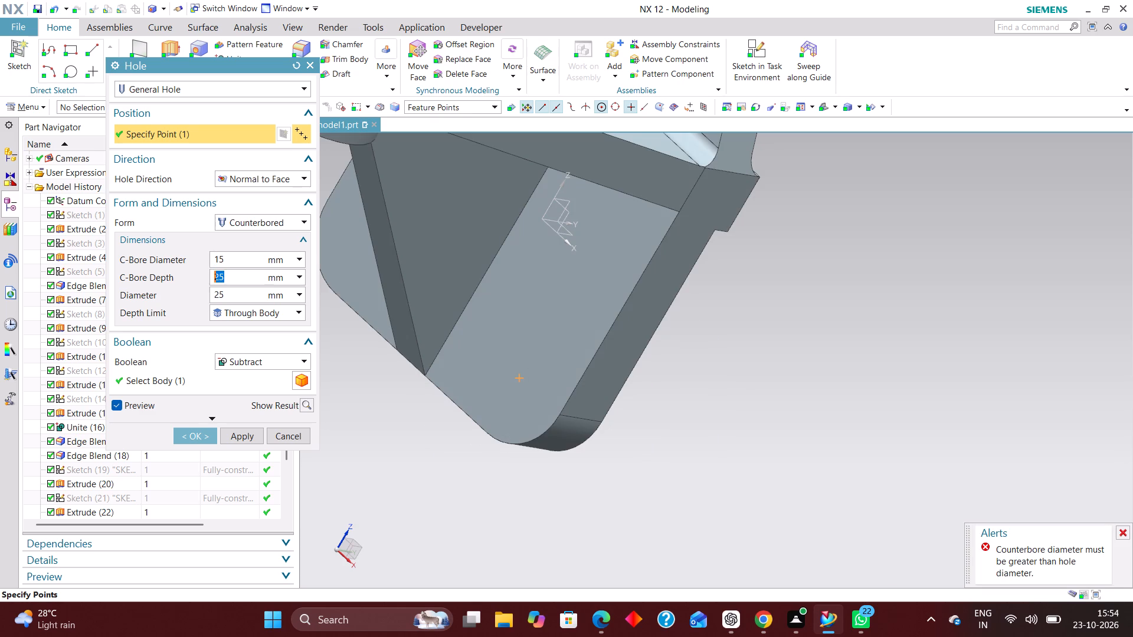
pyautogui.press('5')
pyautogui.press('Return')
pyautogui.moveTo(226, 293); pyautogui.dragTo(192, 308)
pyautogui.press('BackSpace')
pyautogui.press('9')
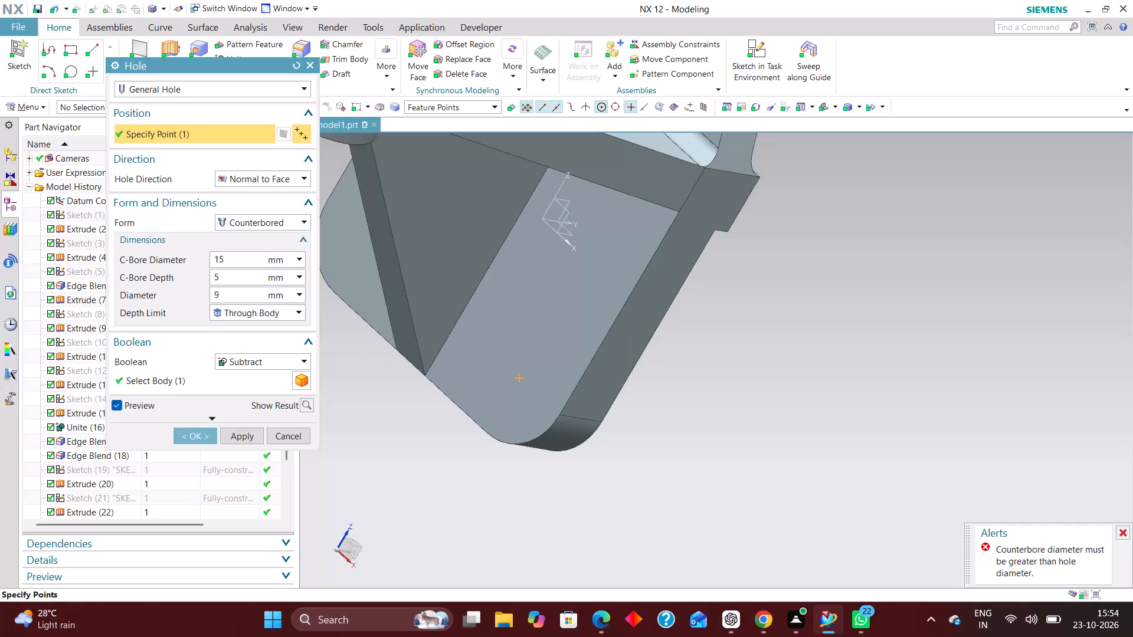
pyautogui.press('Return')
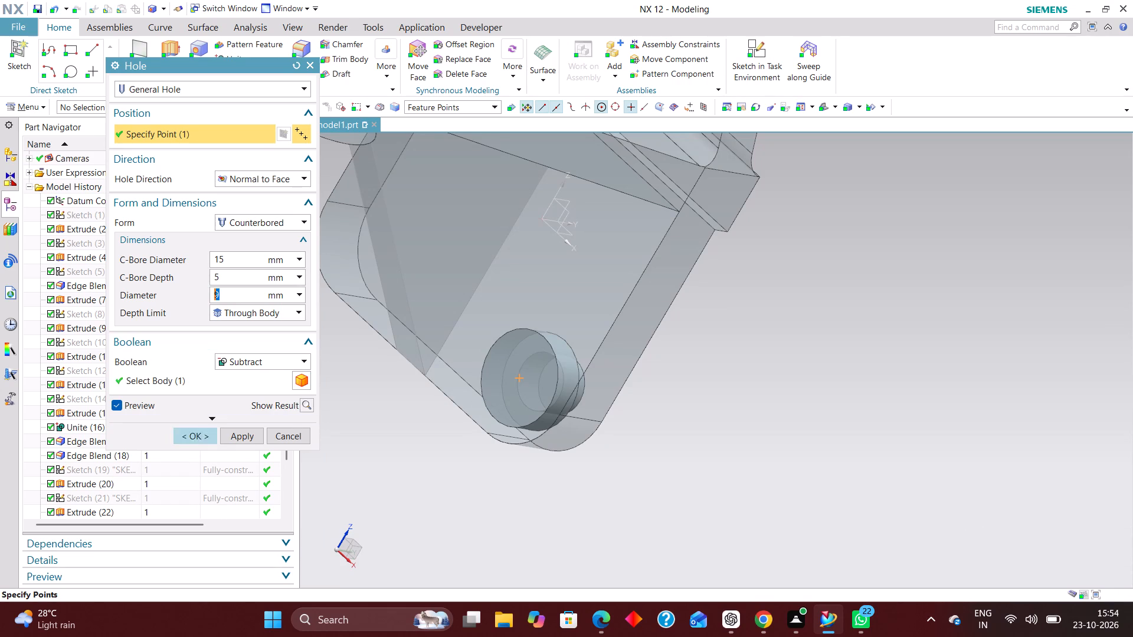
pyautogui.click(201, 431)
# Examine the new counterbored corner hole and the whole bracket from the front, side and isometric directions.
pyautogui.scroll(-2, 670, 431)
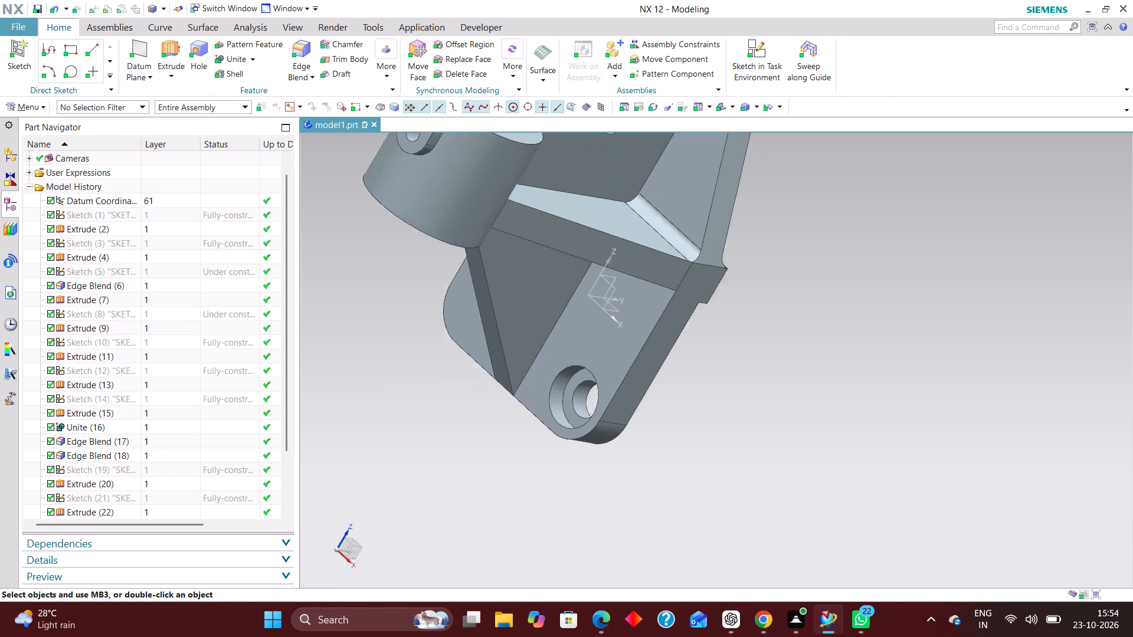
pyautogui.scroll(-2, 670, 431)
pyautogui.moveTo(500, 461); pyautogui.dragTo(545, 462, button='middle')
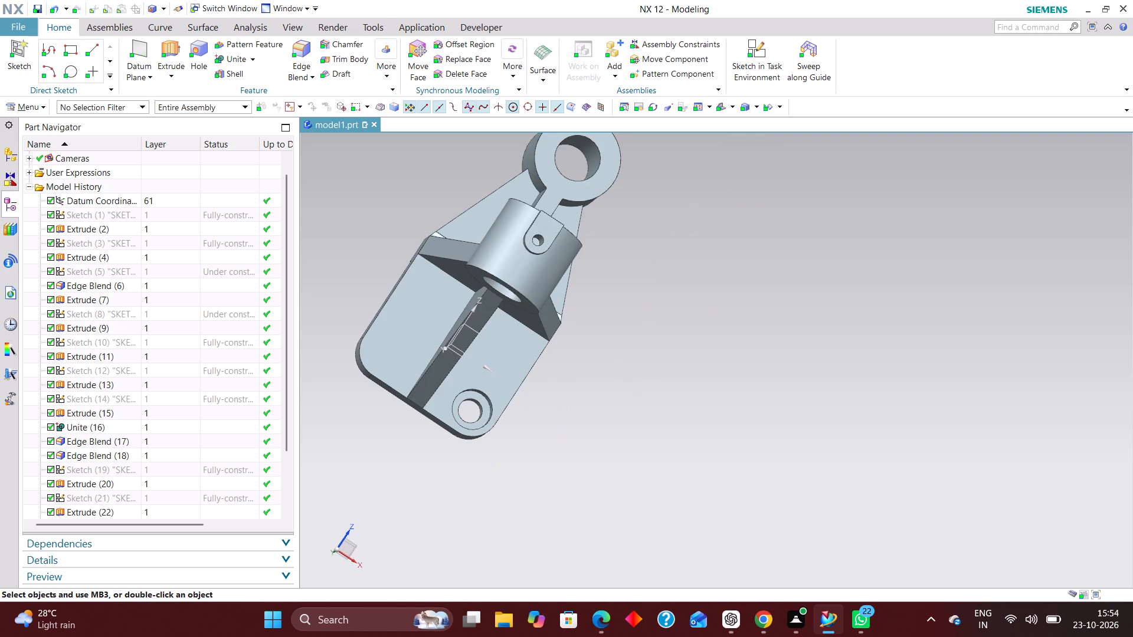
pyautogui.moveTo(602, 413); pyautogui.dragTo(532, 432, button='middle')
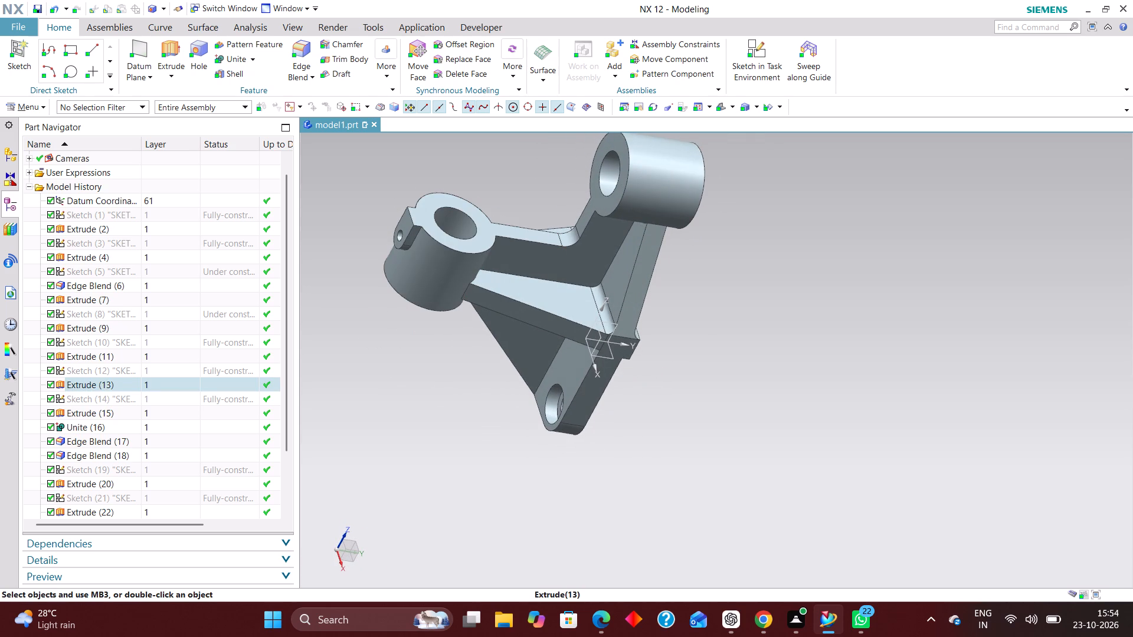
pyautogui.scroll(-2, 480, 436)
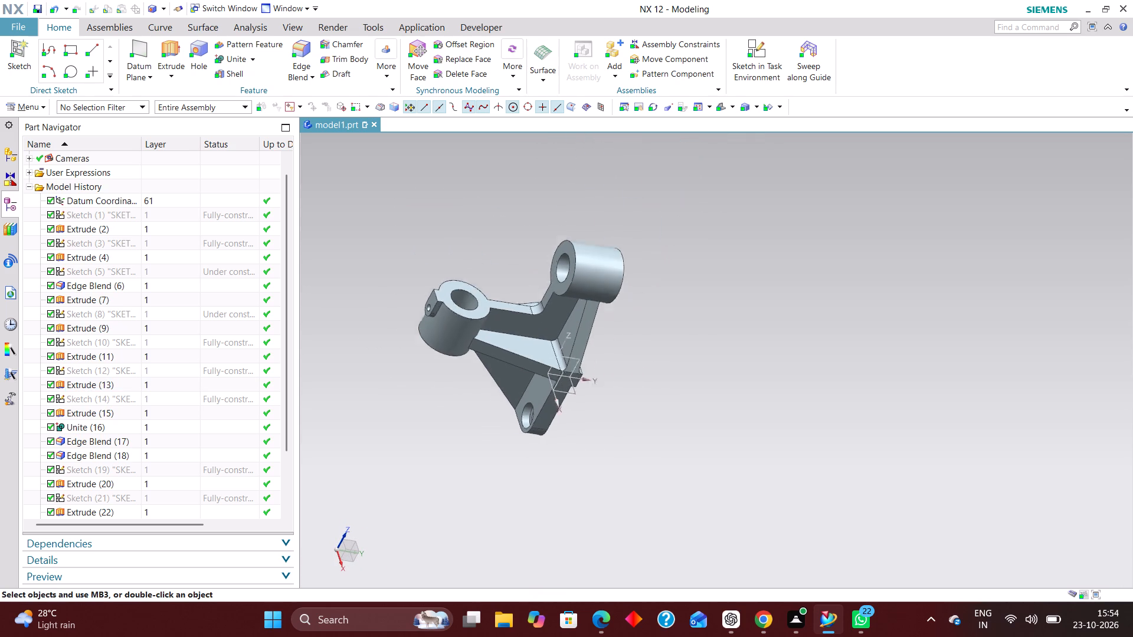
pyautogui.scroll(-1, 480, 436)
pyautogui.moveTo(623, 435); pyautogui.dragTo(614, 413, button='middle')
pyautogui.scroll(4, 575, 413)
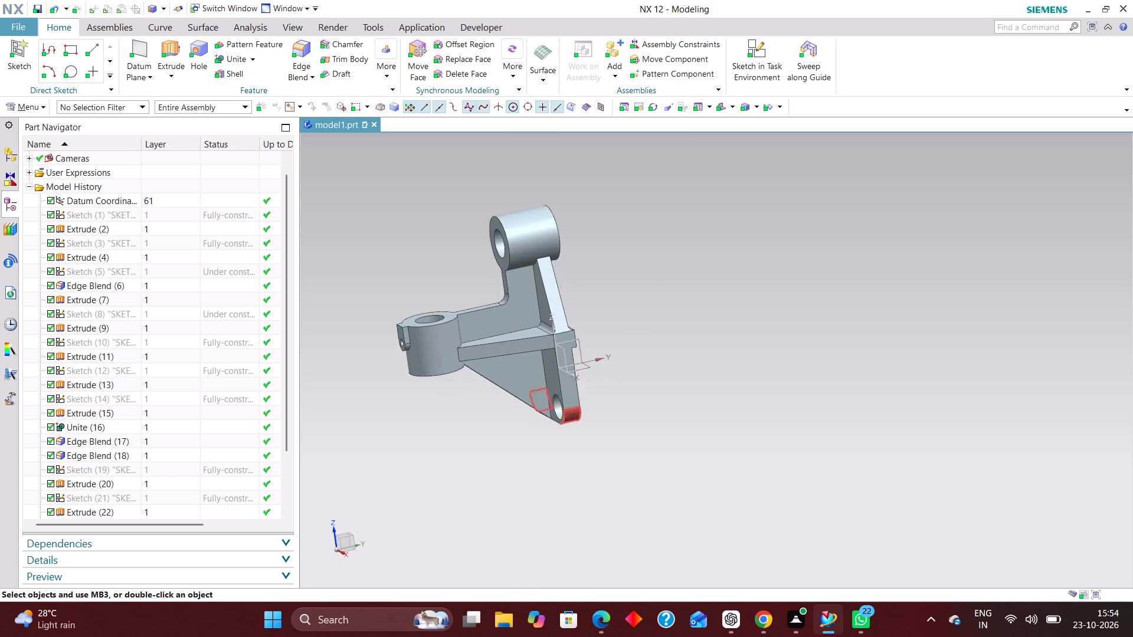
pyautogui.scroll(1, 575, 413)
pyautogui.press('End')
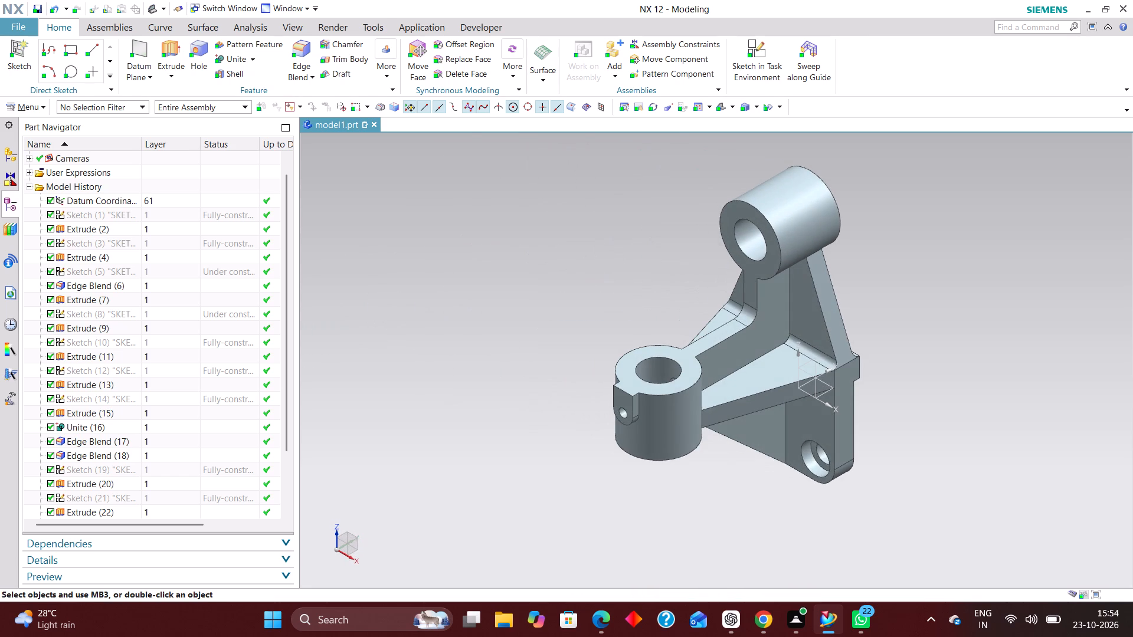
pyautogui.scroll(-3, 521, 350)
pyautogui.scroll(6, 706, 409)
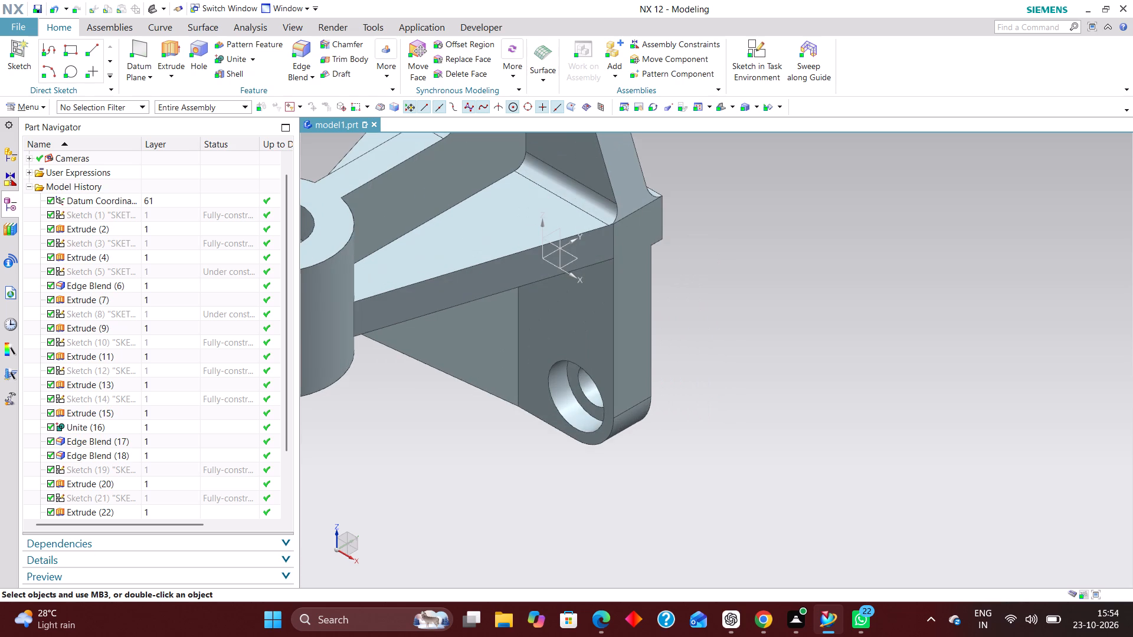
pyautogui.scroll(-1, 628, 468)
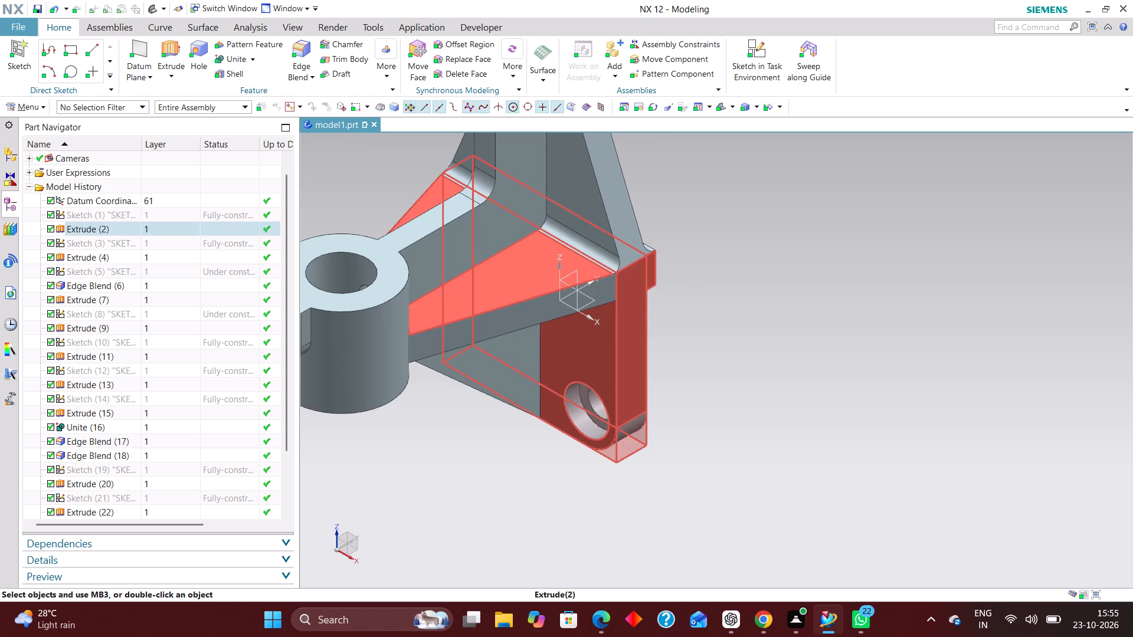
pyautogui.scroll(4, 585, 388)
pyautogui.scroll(-3, 576, 420)
pyautogui.moveTo(665, 468); pyautogui.dragTo(693, 452, button='middle')
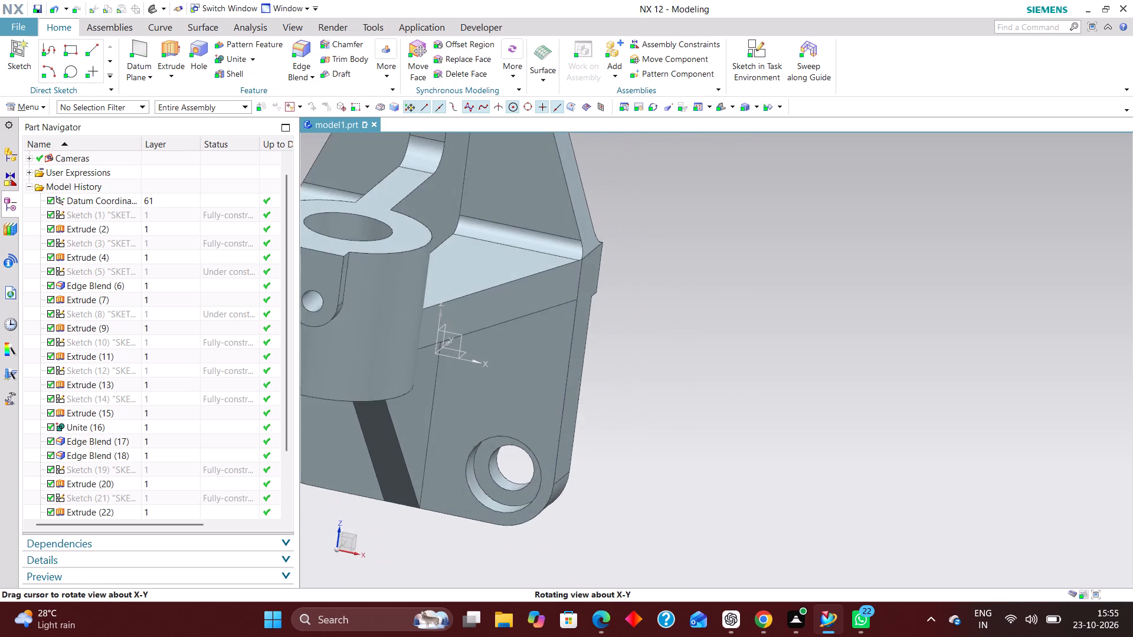
pyautogui.moveTo(693, 452); pyautogui.dragTo(694, 456, button='middle')
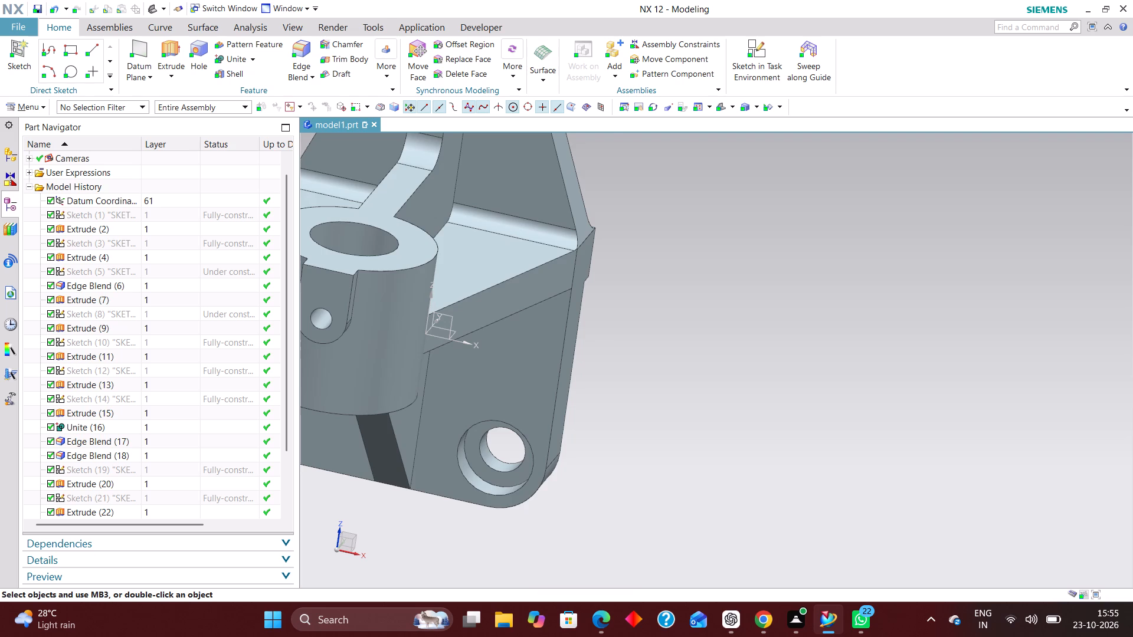
pyautogui.scroll(-3, 708, 415)
pyautogui.moveTo(705, 441); pyautogui.dragTo(690, 415, button='middle')
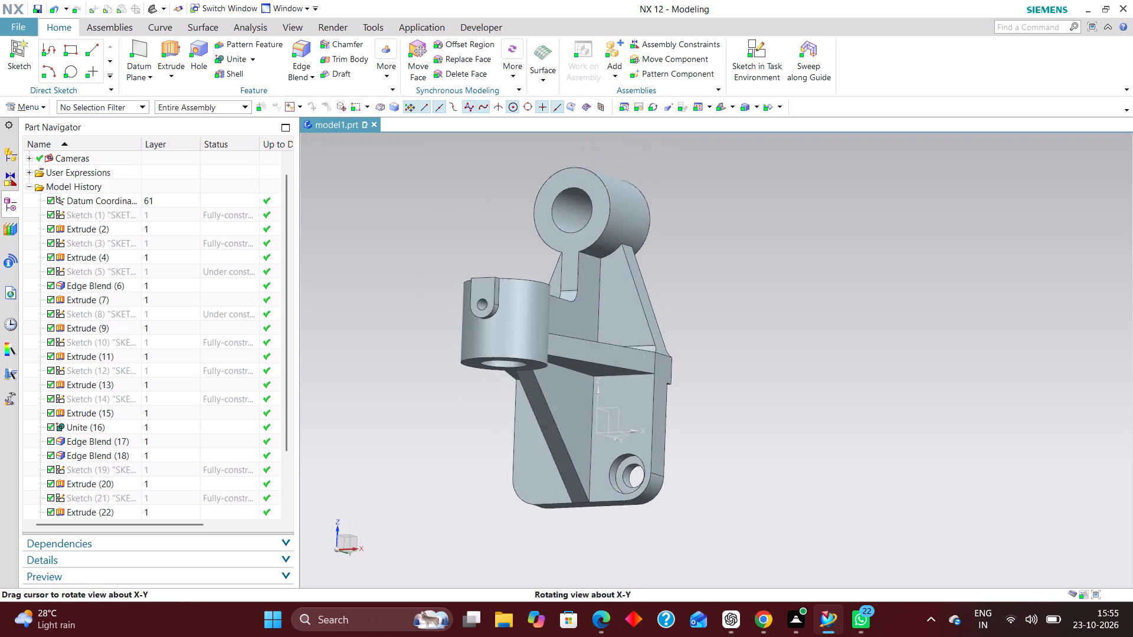
pyautogui.moveTo(690, 415); pyautogui.dragTo(690, 429, button='middle')
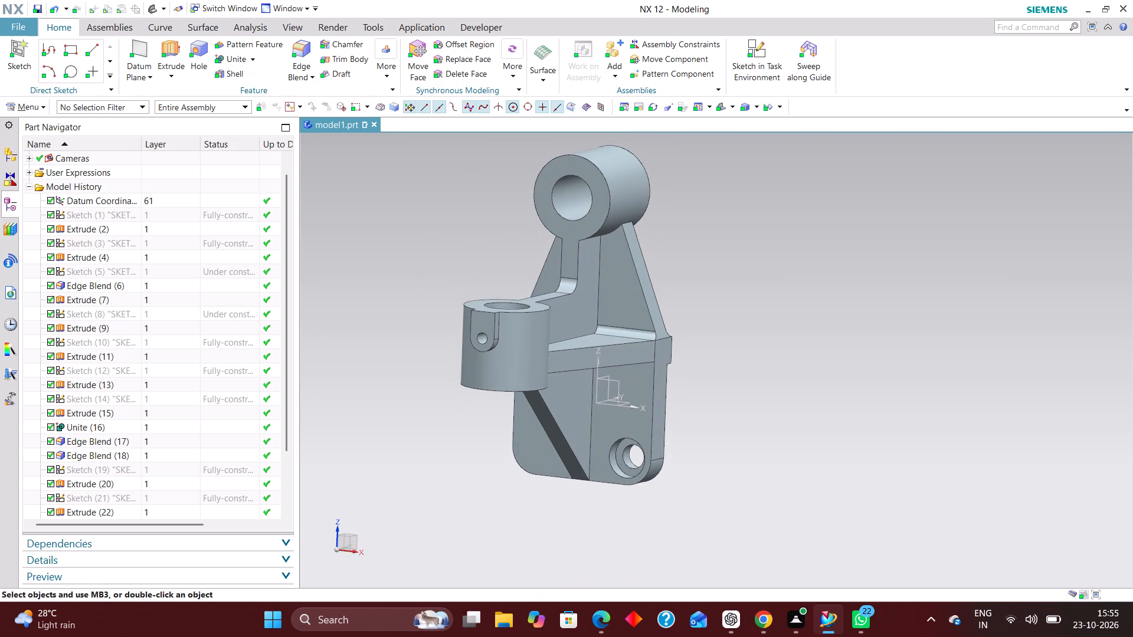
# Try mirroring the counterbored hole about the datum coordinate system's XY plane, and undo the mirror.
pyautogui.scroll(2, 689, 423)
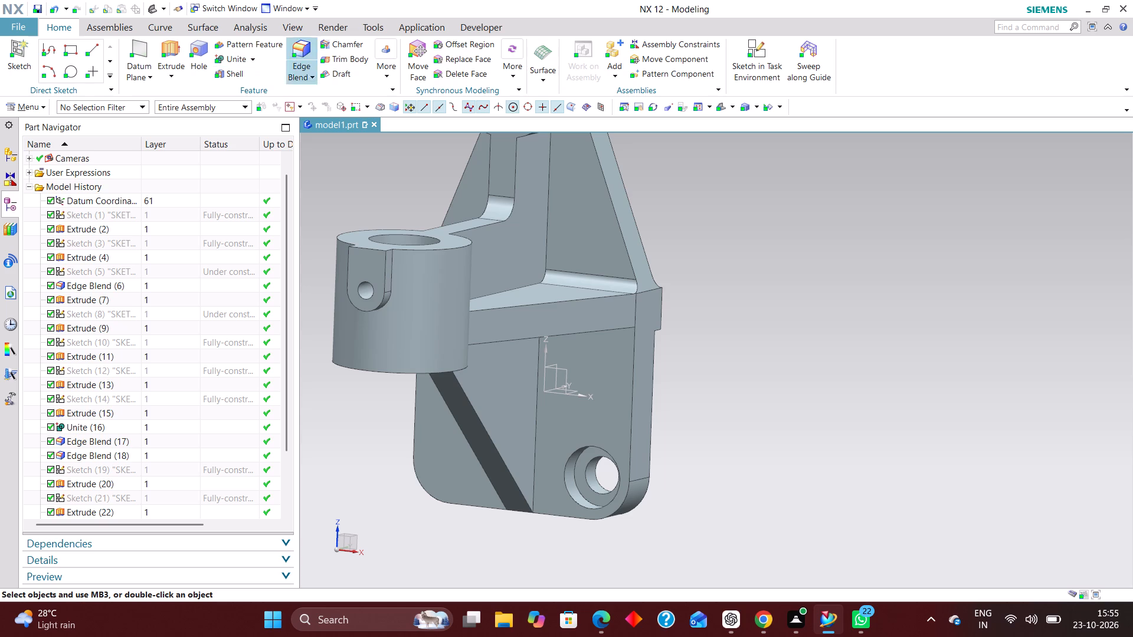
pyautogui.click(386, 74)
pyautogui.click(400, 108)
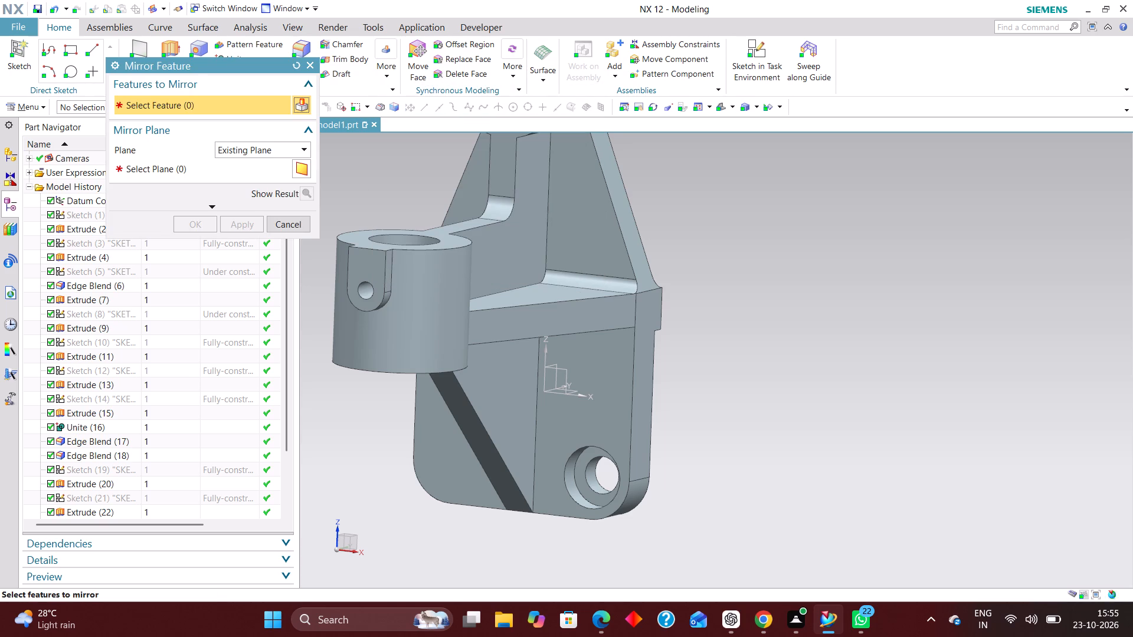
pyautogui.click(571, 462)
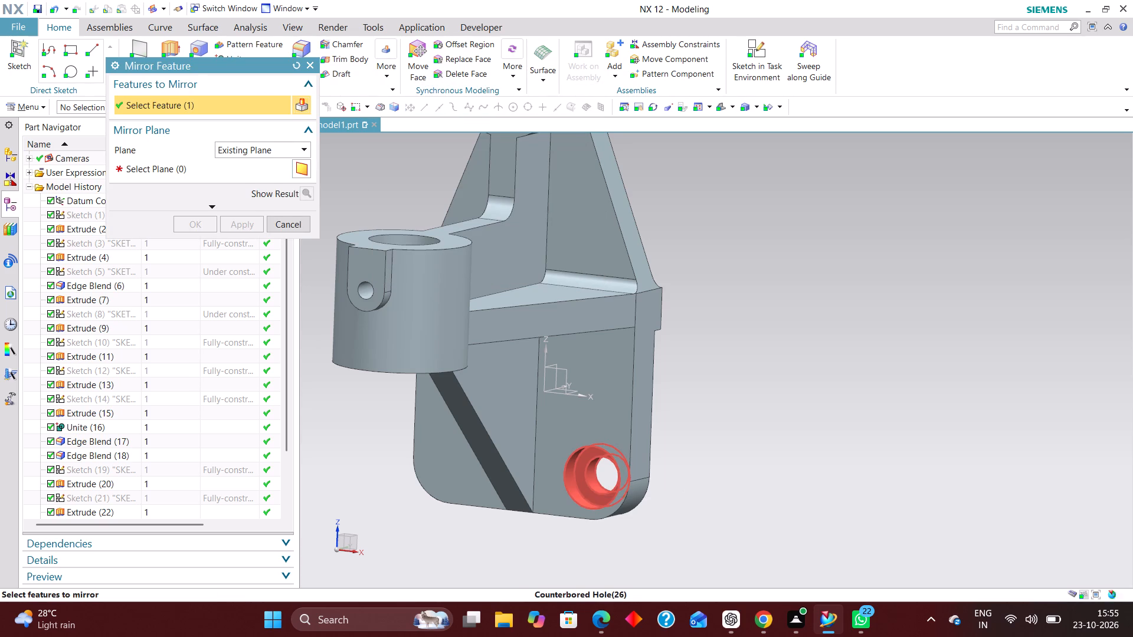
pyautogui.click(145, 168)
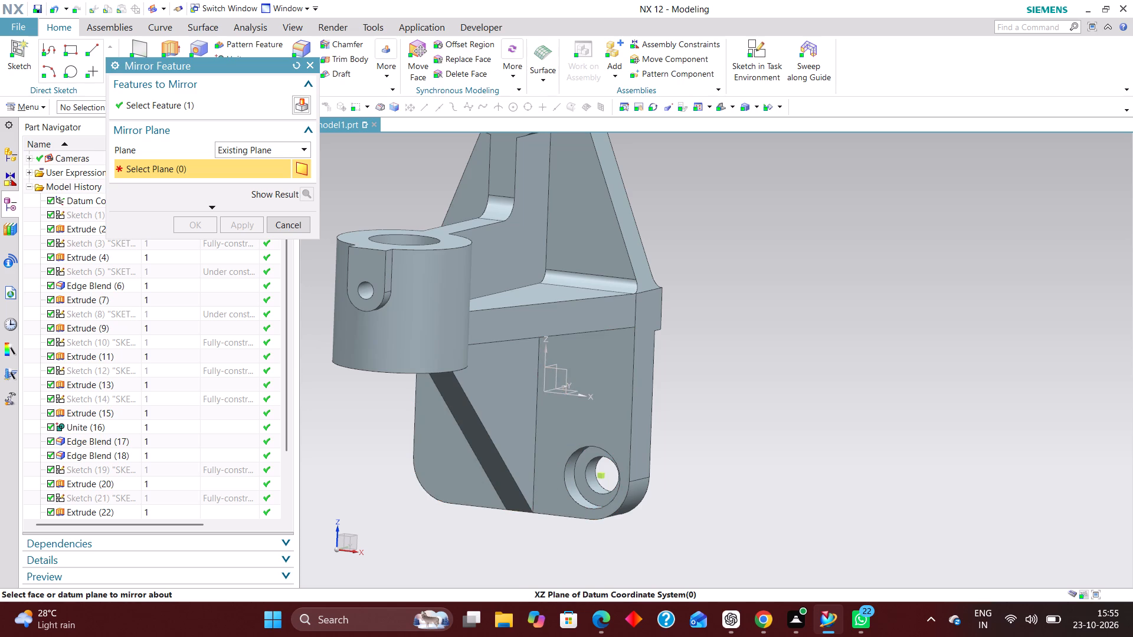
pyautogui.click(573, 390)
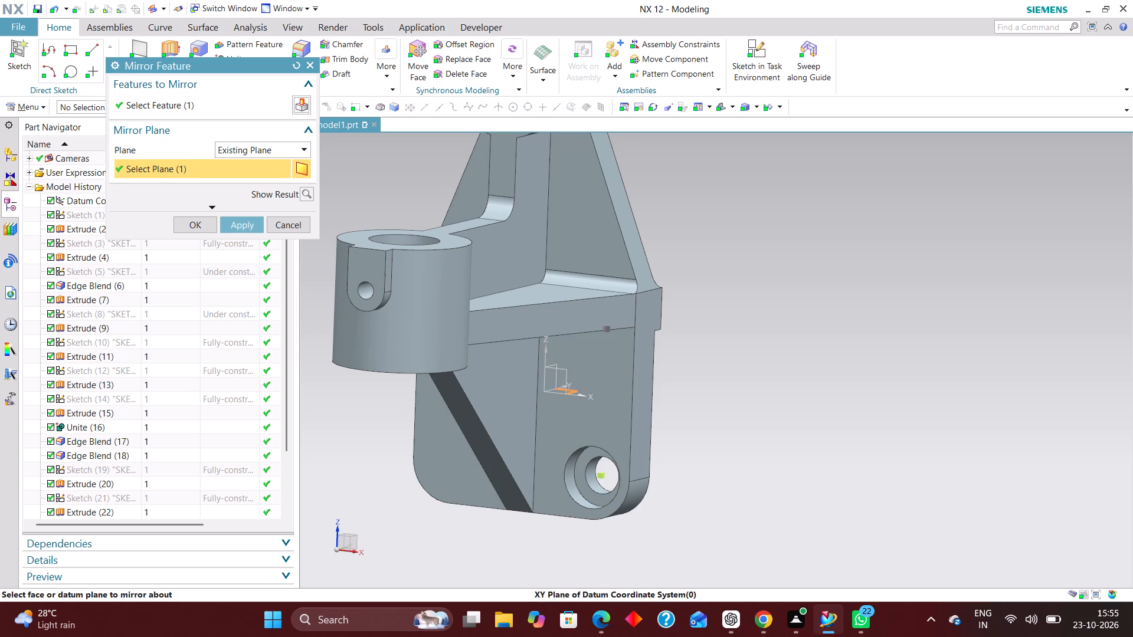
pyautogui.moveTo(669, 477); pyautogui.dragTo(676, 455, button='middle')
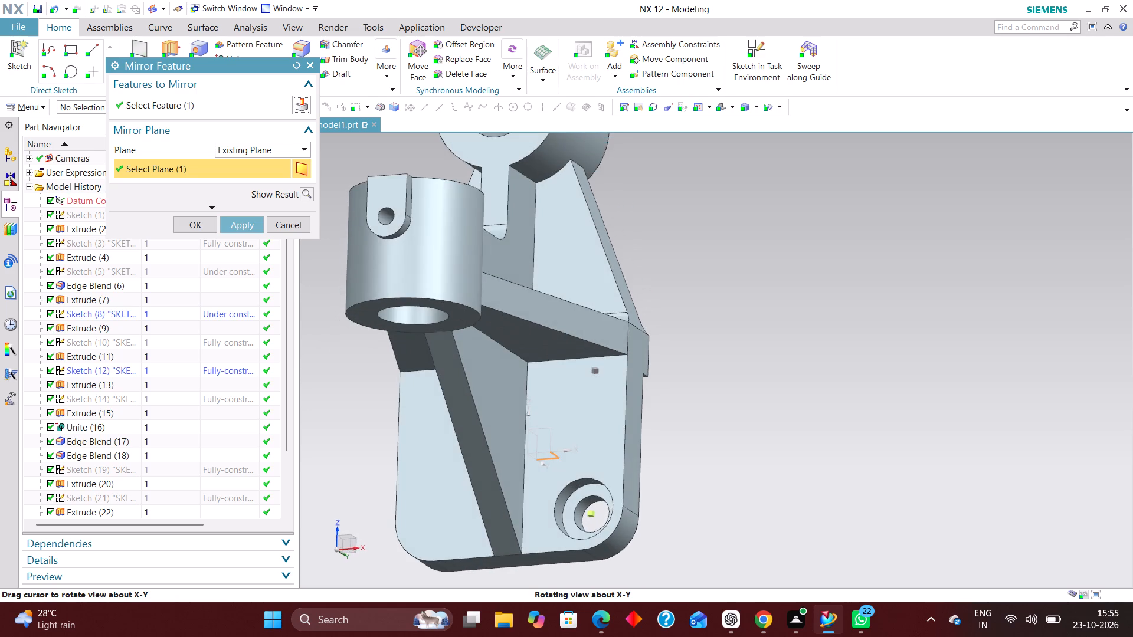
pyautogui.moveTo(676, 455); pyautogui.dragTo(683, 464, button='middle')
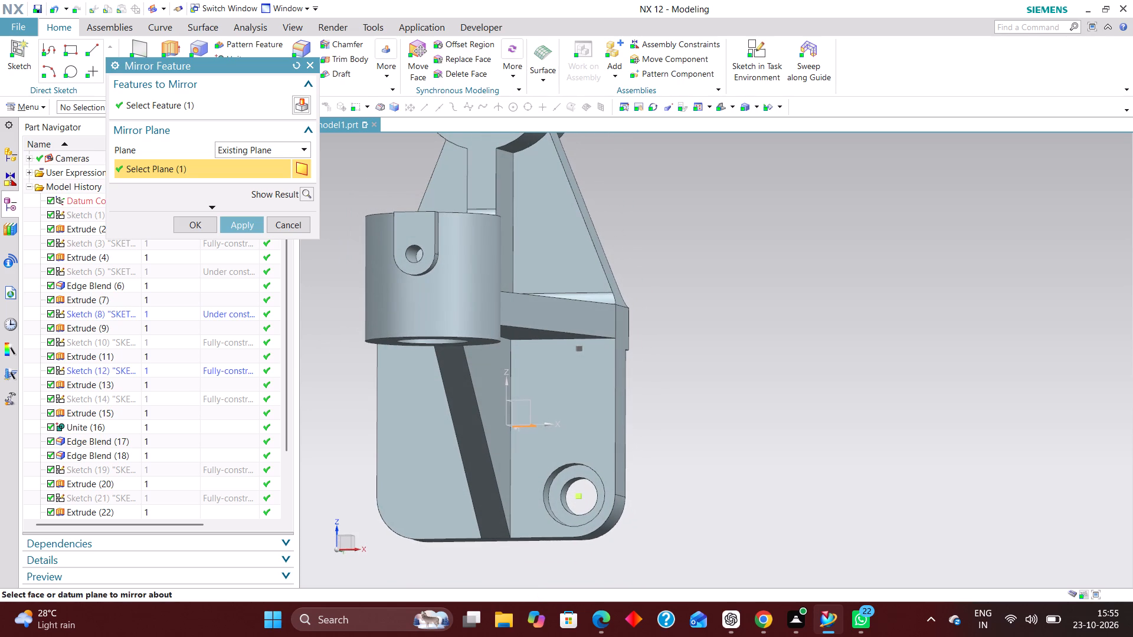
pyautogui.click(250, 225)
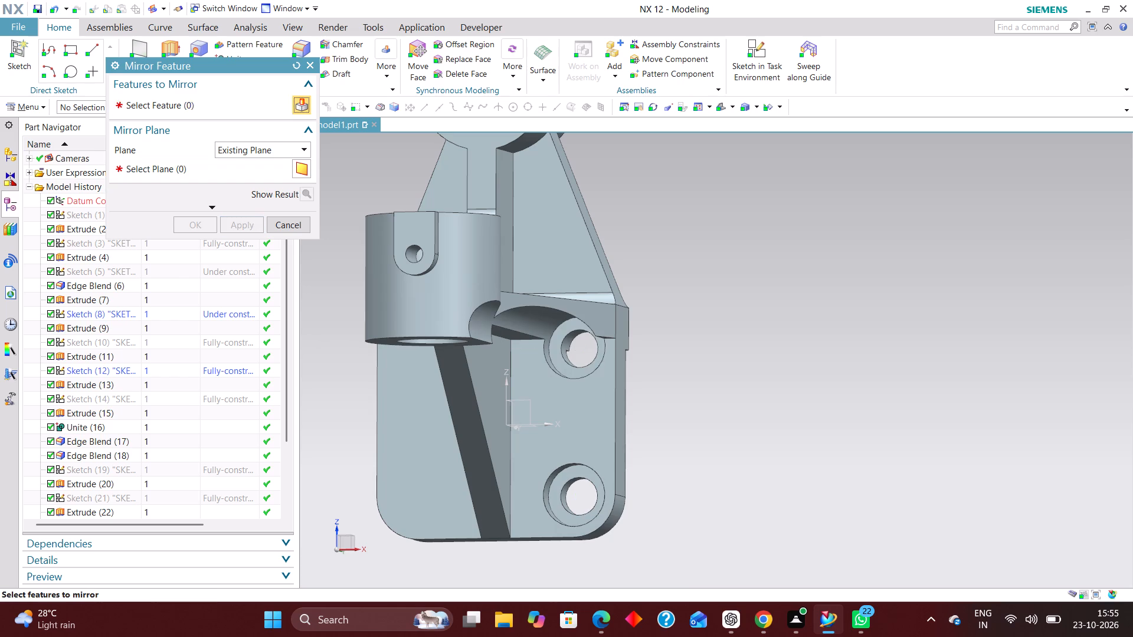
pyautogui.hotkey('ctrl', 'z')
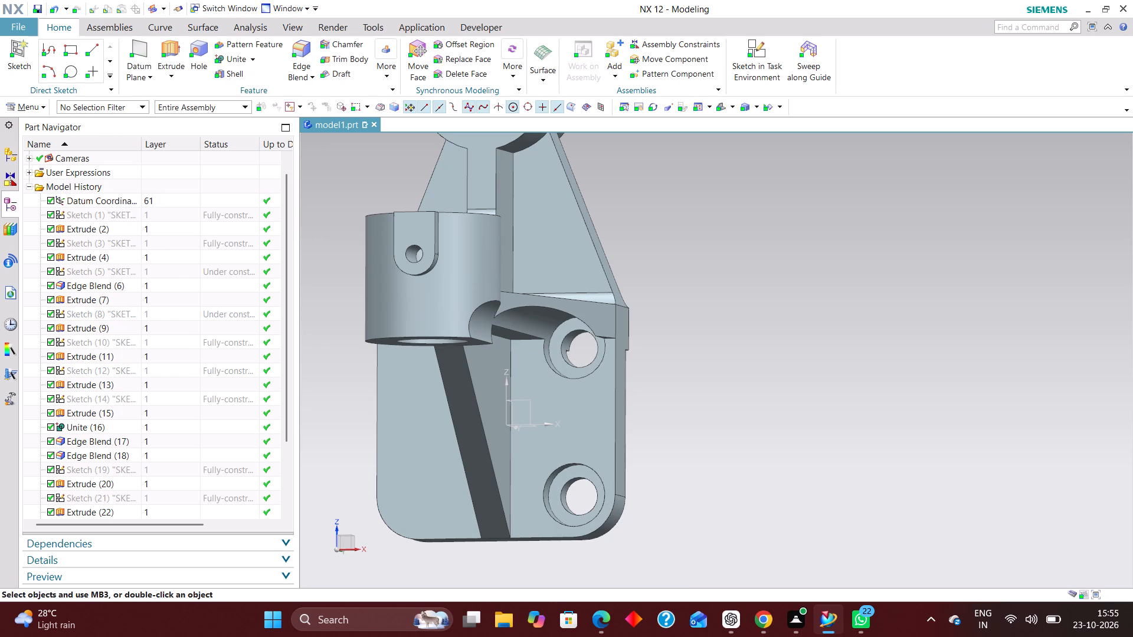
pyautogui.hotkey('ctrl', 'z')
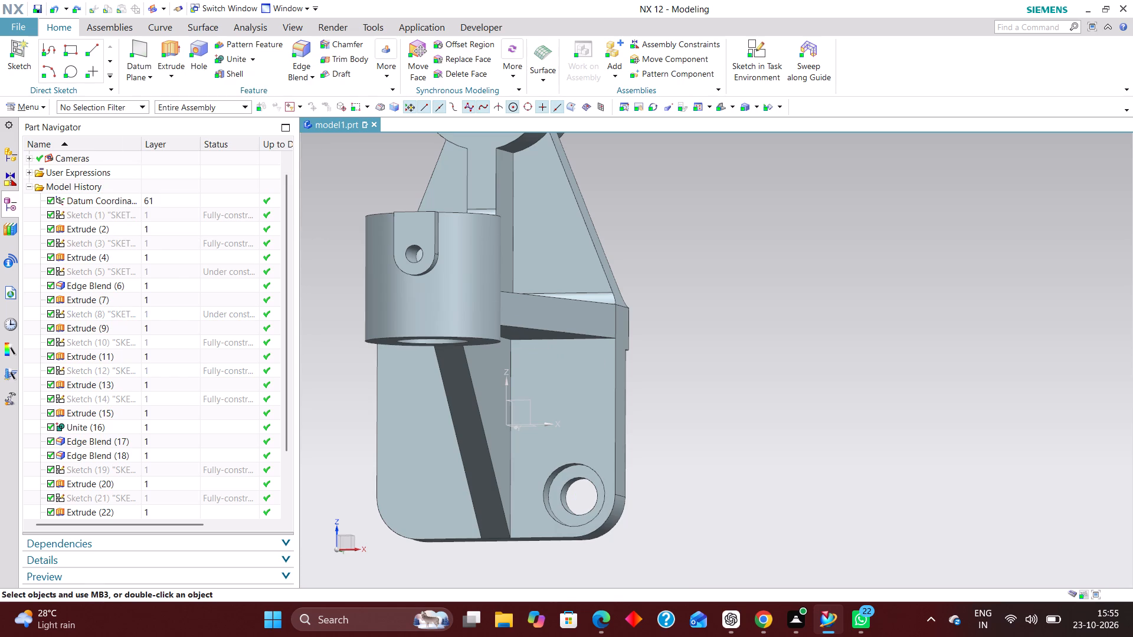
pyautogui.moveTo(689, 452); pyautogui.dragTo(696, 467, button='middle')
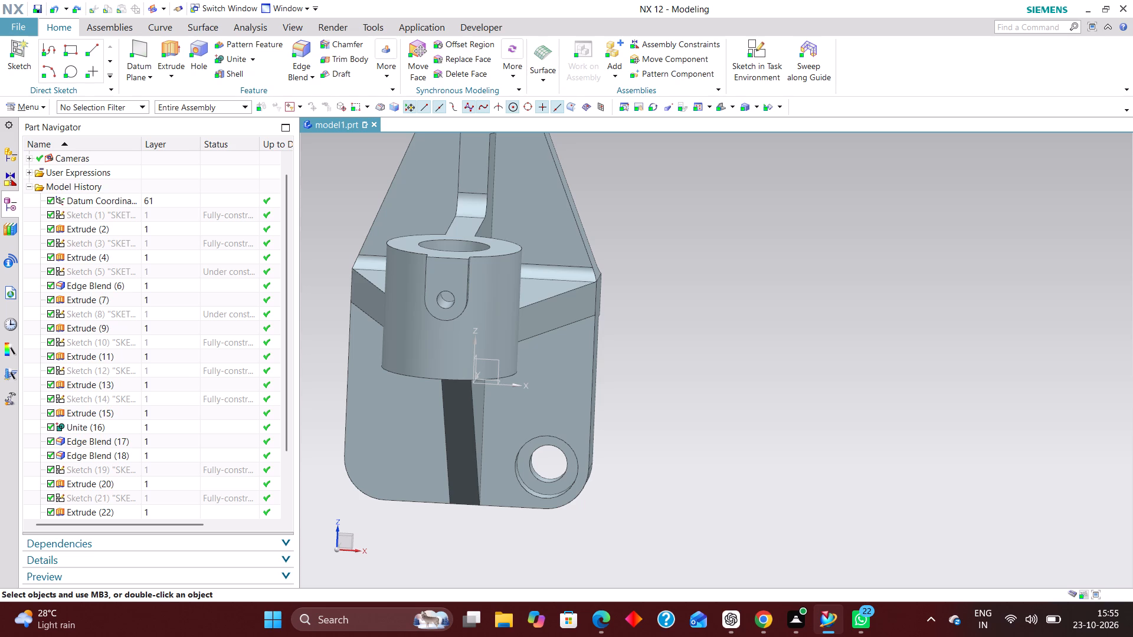
# Start another counterbored hole on the back plate's front face and place its sketch point above the corner hole, about 17 mm from the vertical centreline.
pyautogui.scroll(-2, 576, 397)
pyautogui.scroll(4, 575, 451)
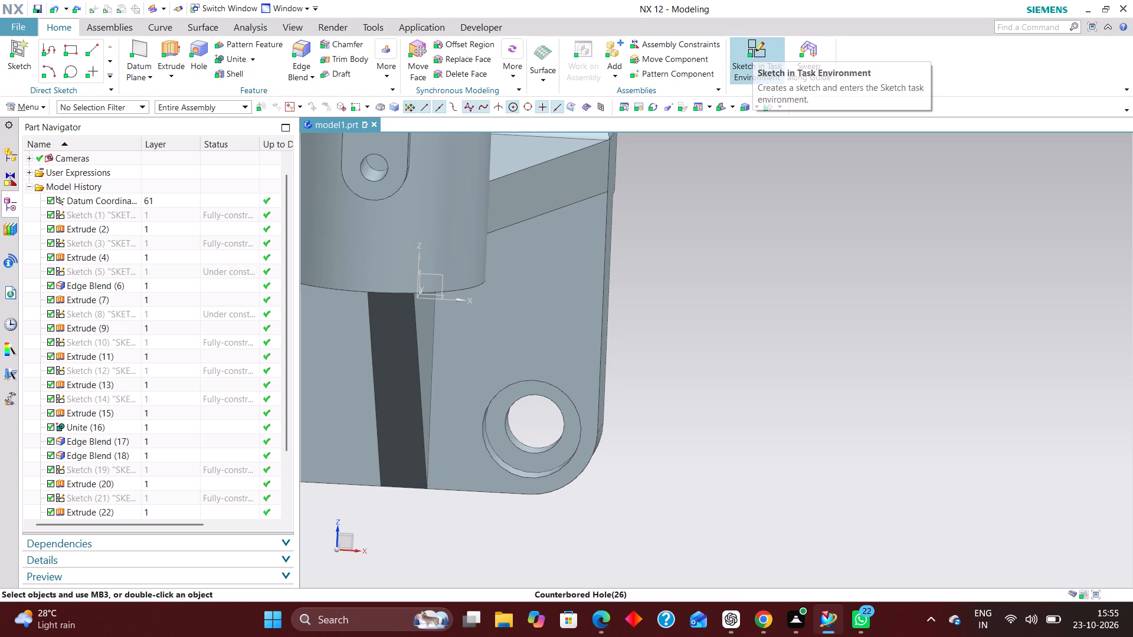
pyautogui.scroll(-5, 55, 196)
pyautogui.click(201, 56)
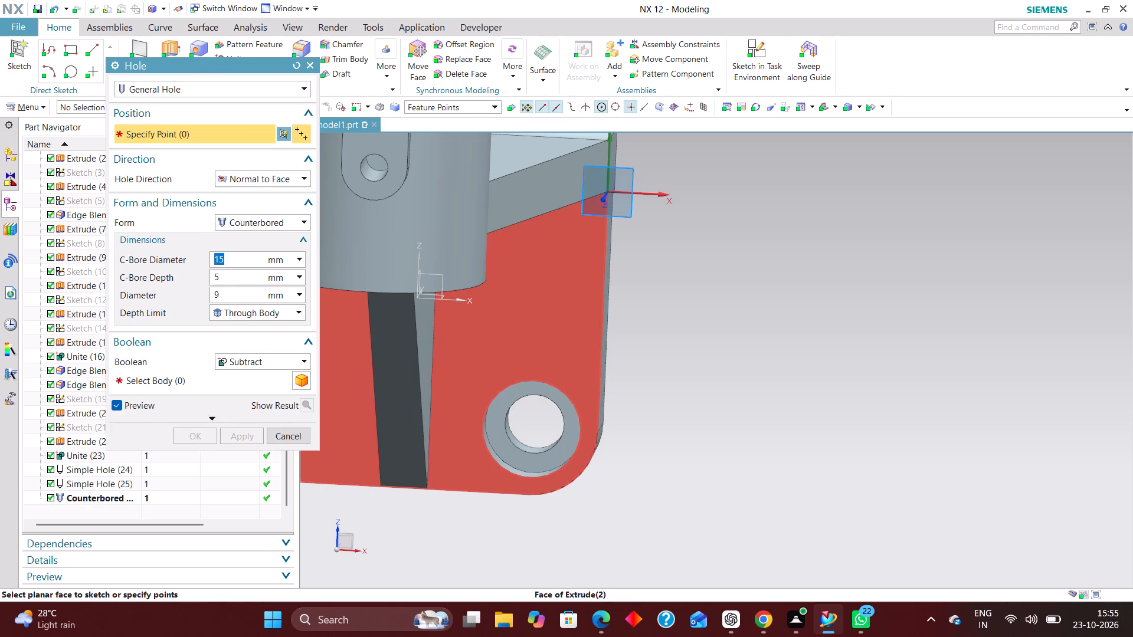
pyautogui.click(559, 299)
pyautogui.scroll(-3, 626, 455)
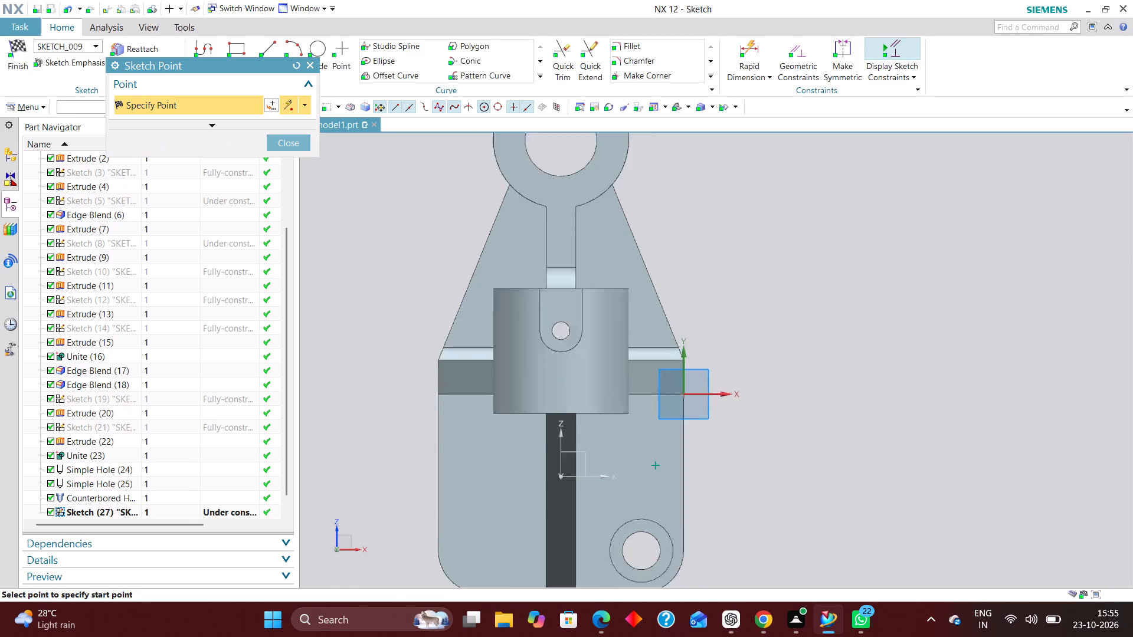
pyautogui.scroll(-2, 625, 455)
pyautogui.scroll(5, 655, 492)
pyautogui.moveTo(607, 390); pyautogui.dragTo(585, 368)
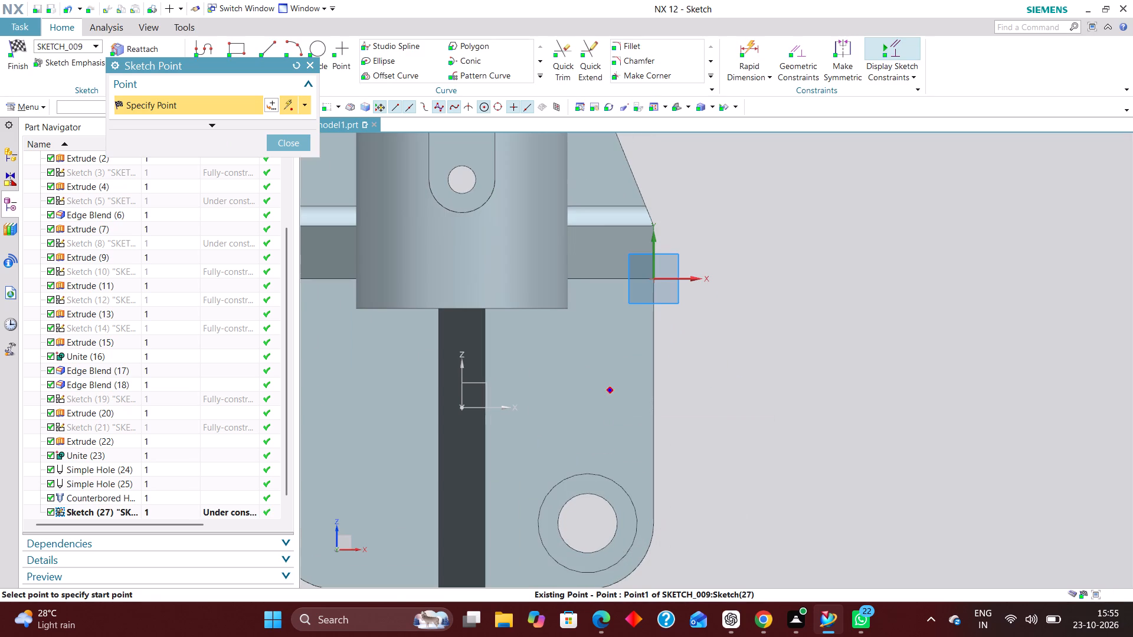
pyautogui.moveTo(585, 368); pyautogui.dragTo(583, 365)
pyautogui.moveTo(611, 391); pyautogui.dragTo(582, 367)
pyautogui.click(276, 138)
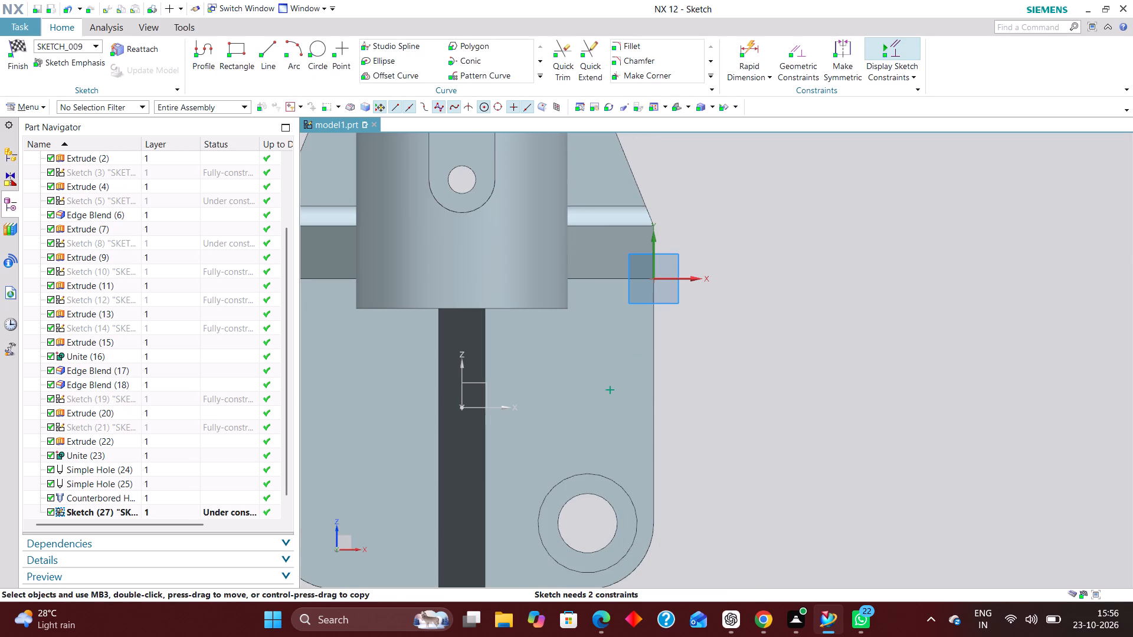
pyautogui.moveTo(611, 386); pyautogui.dragTo(589, 370)
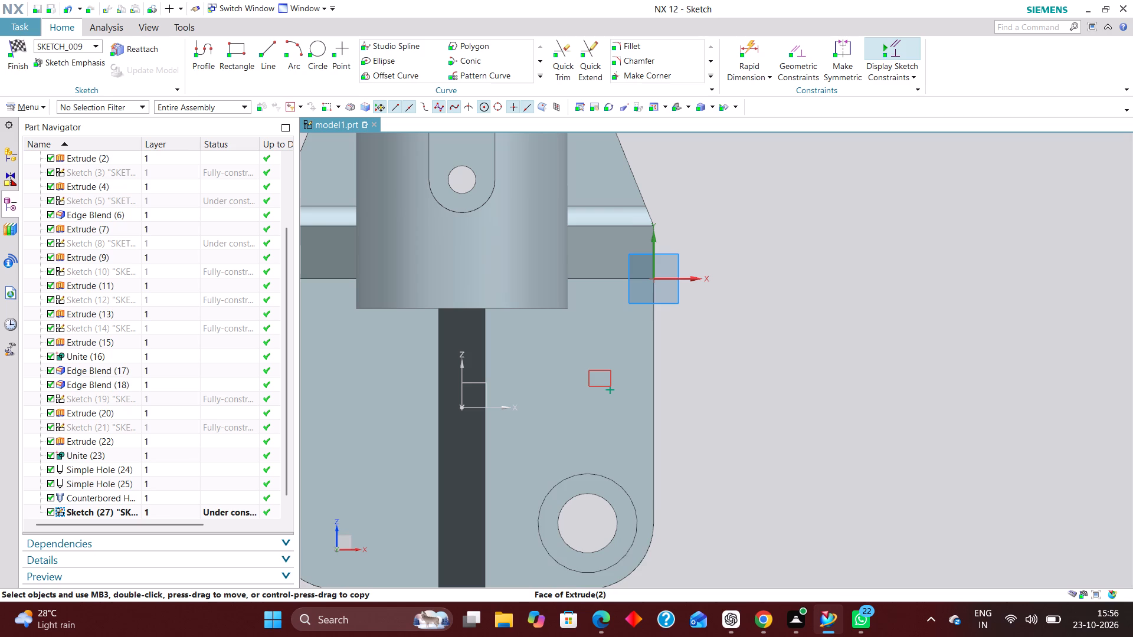
pyautogui.click(610, 410)
pyautogui.click(748, 379)
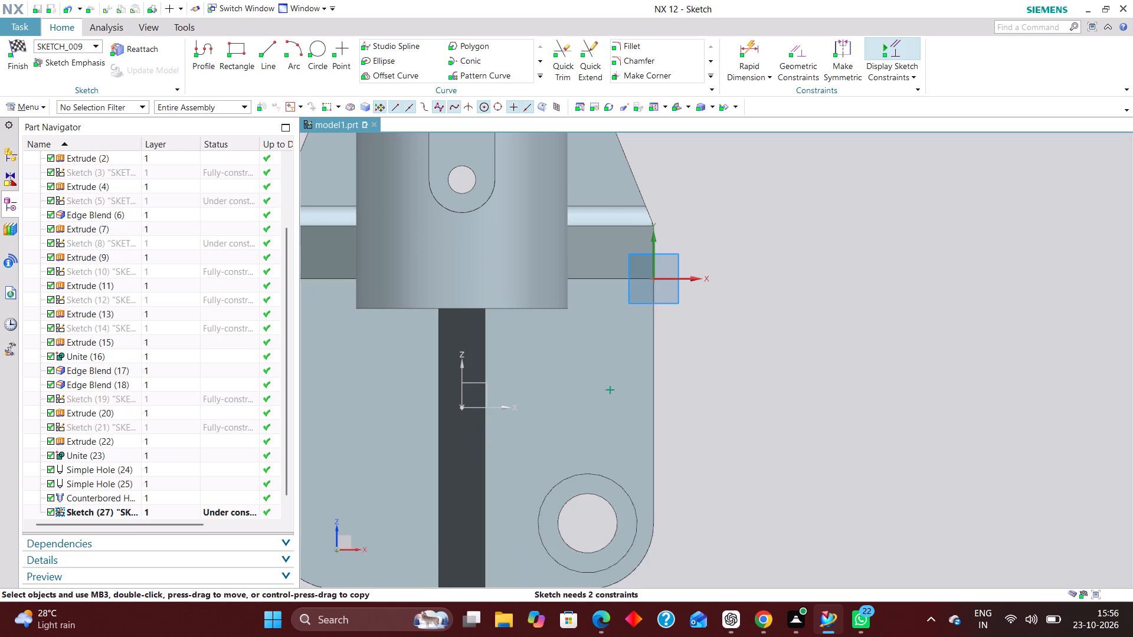
pyautogui.moveTo(610, 389); pyautogui.dragTo(577, 374)
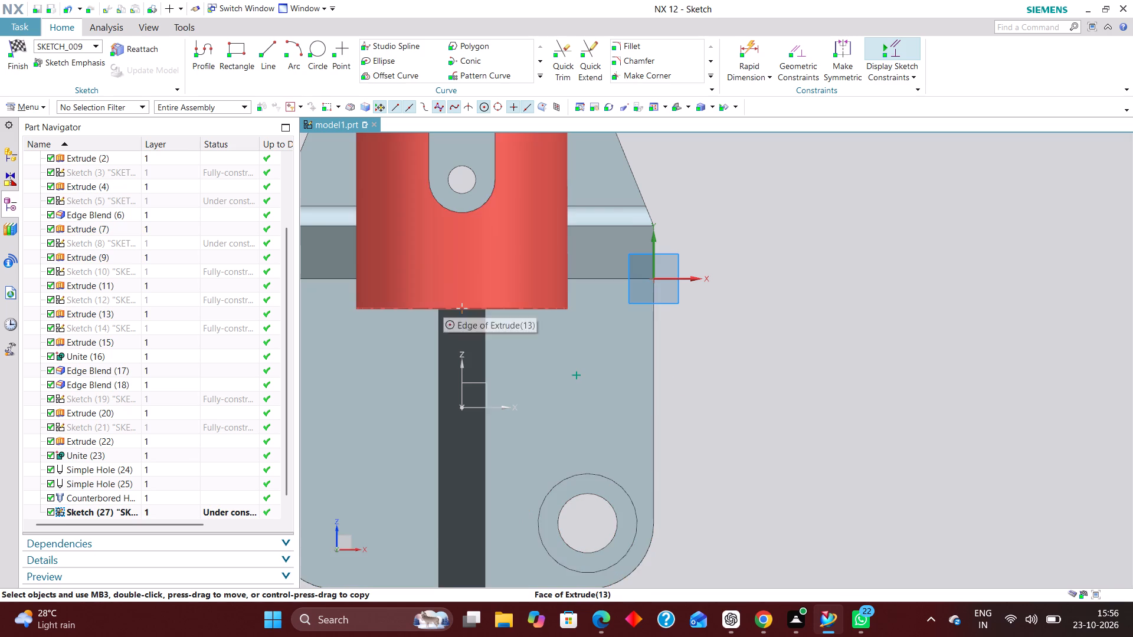
pyautogui.scroll(-2, 592, 363)
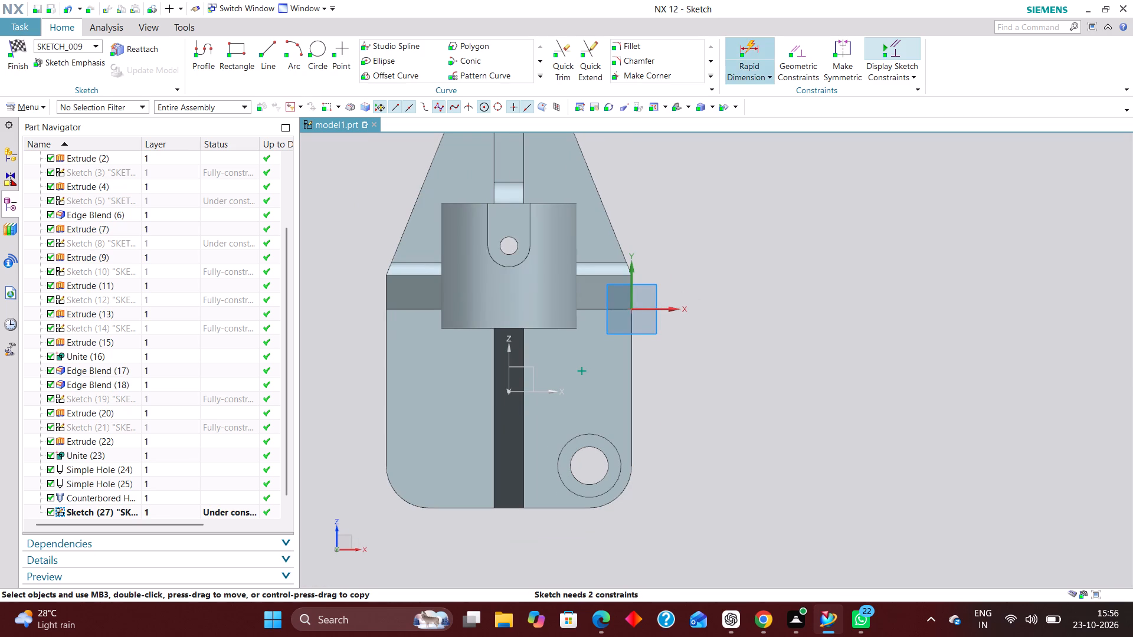
# Dimension the hole point horizontally from the datum Z axis and set the distance to 38/2 mm.
pyautogui.click(752, 52)
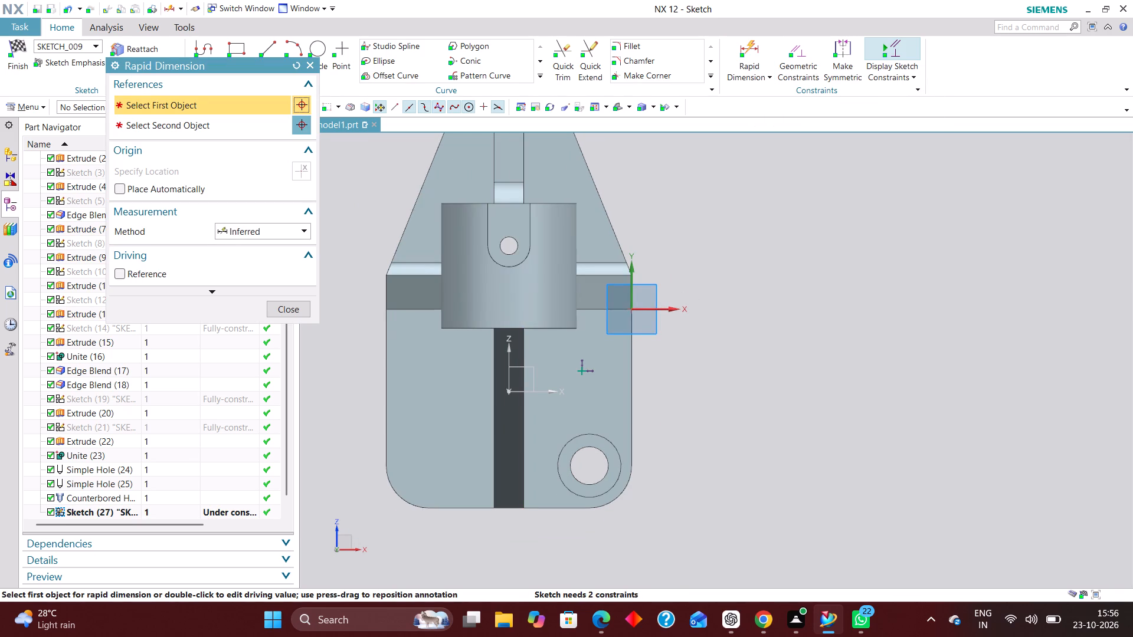
pyautogui.click(506, 354)
pyautogui.click(581, 368)
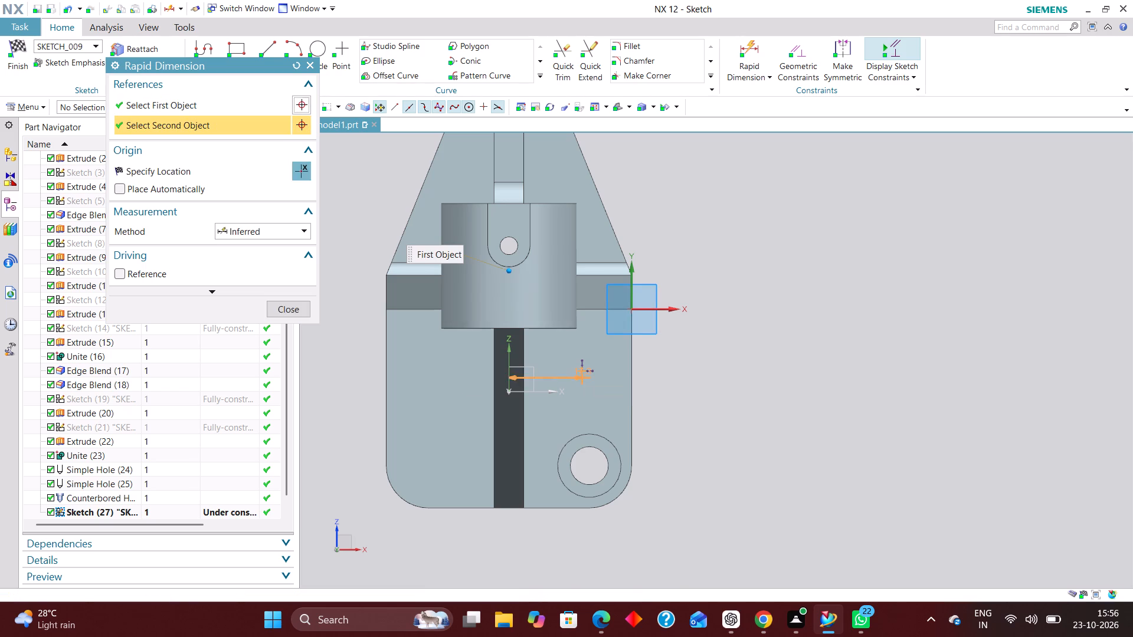
pyautogui.click(552, 537)
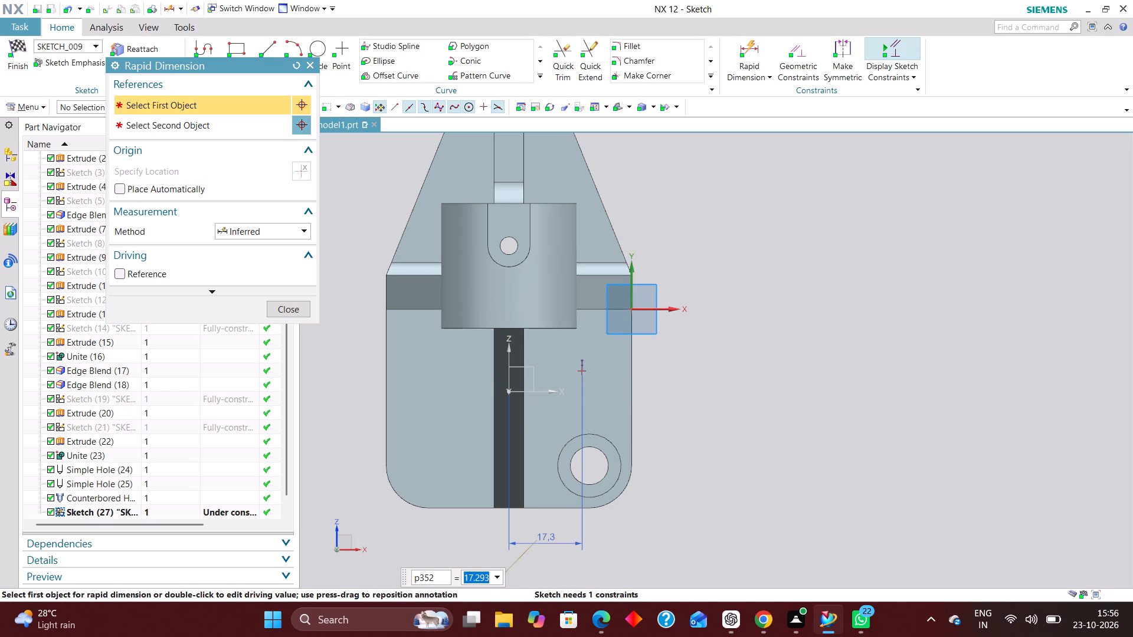
pyautogui.write('38/2')
pyautogui.press('Return')
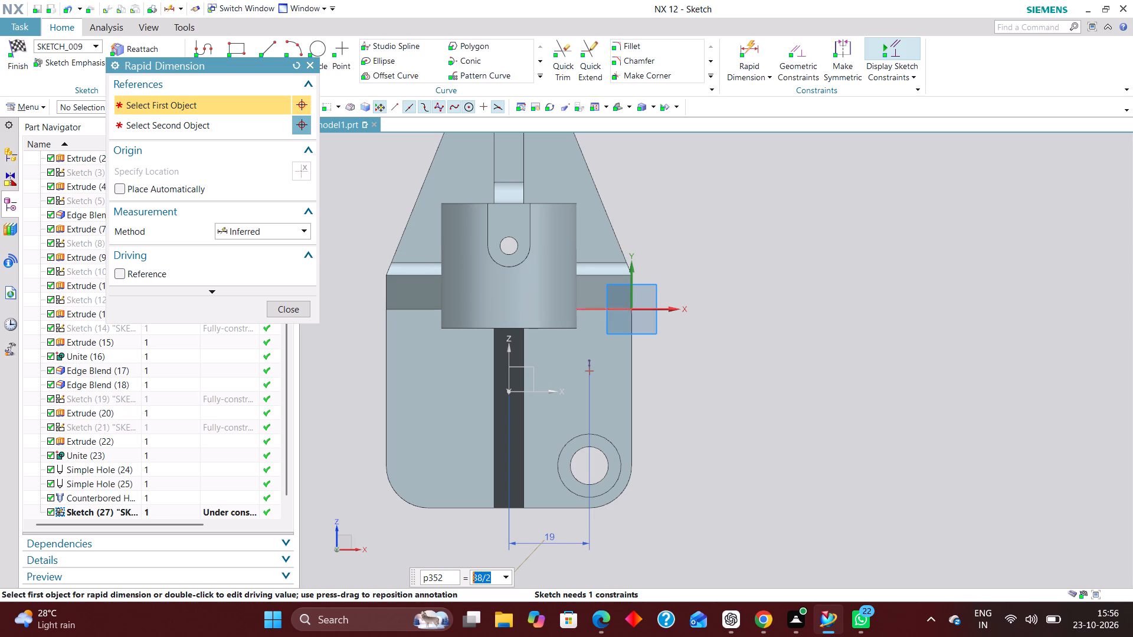
# Dimension the hole point vertically from the sketch's X axis and set the distance to 15 mm.
pyautogui.scroll(4, 638, 317)
pyautogui.click(663, 295)
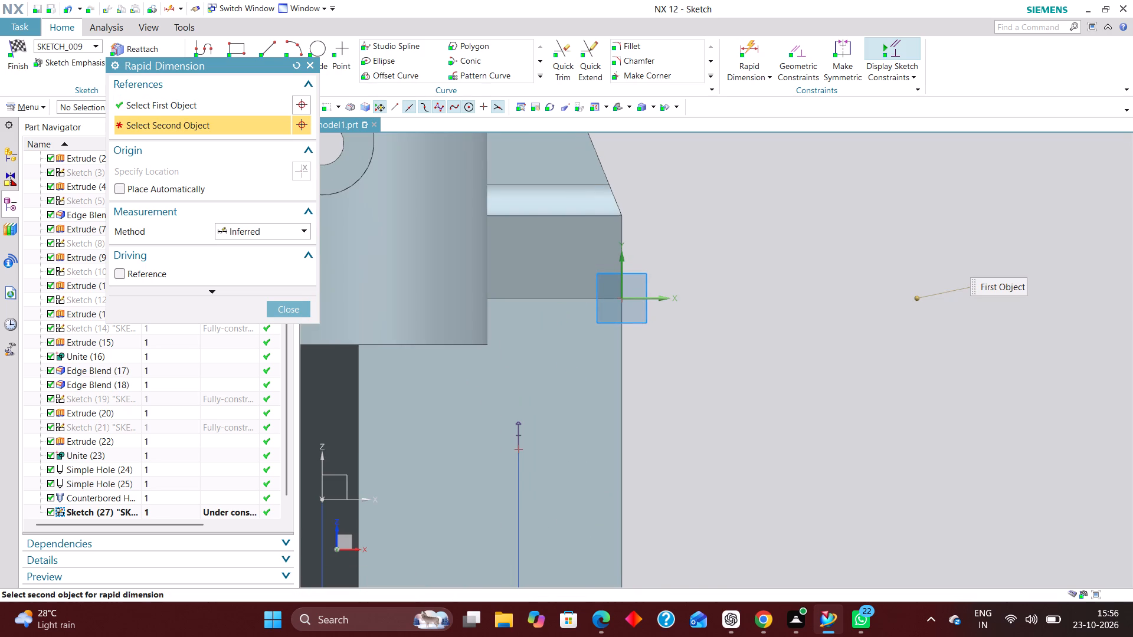
pyautogui.click(517, 451)
pyautogui.click(741, 380)
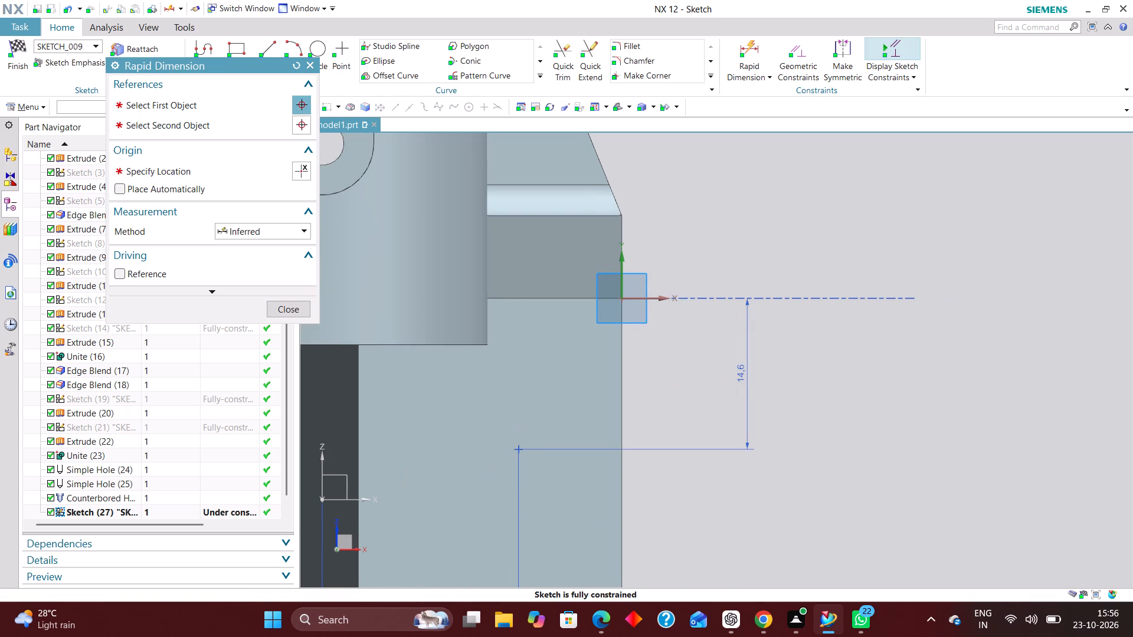
pyautogui.write('15')
pyautogui.press('Return')
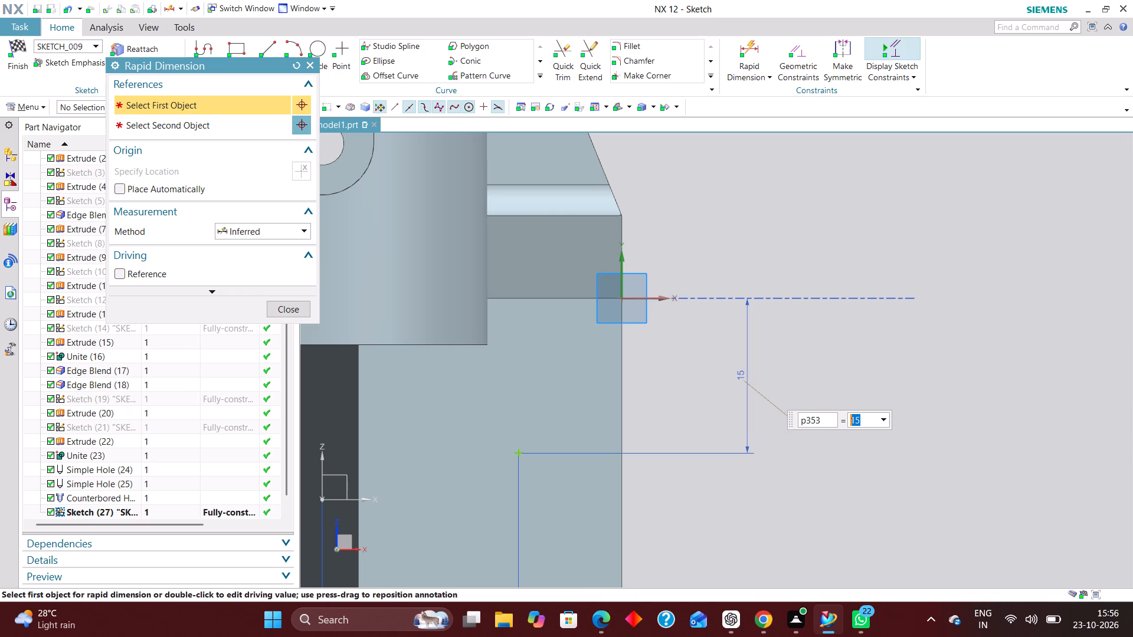
pyautogui.click(279, 307)
# Finish the point sketch and create the through-body counterbored hole with 15 mm counterbore diameter, 5 mm counterbore depth and 9 mm diameter.
pyautogui.scroll(-4, 706, 360)
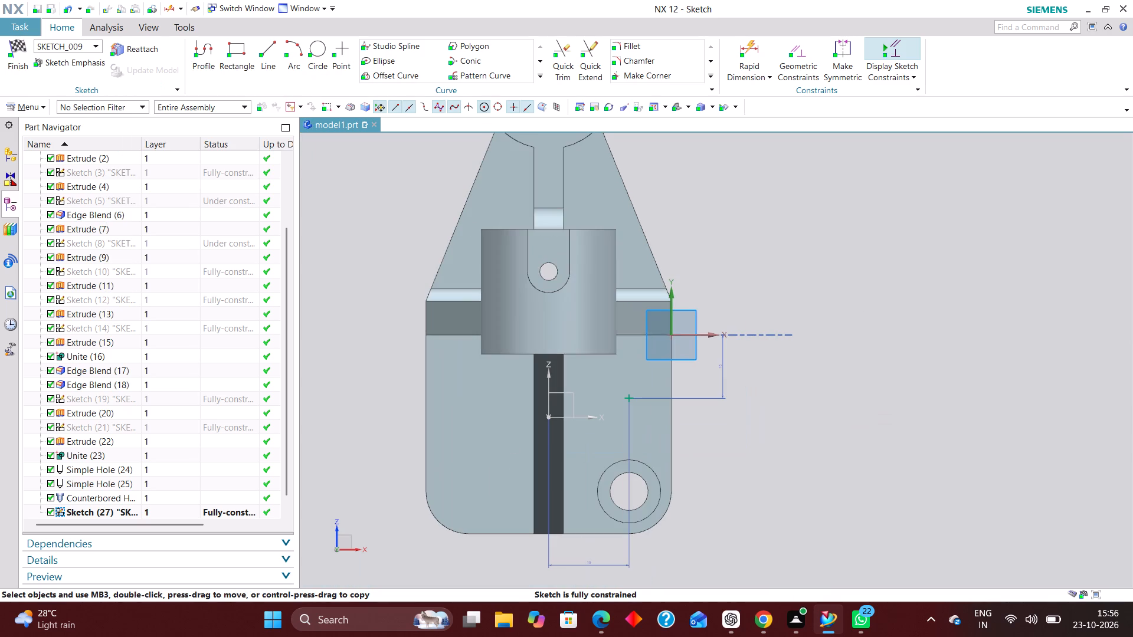
pyautogui.click(26, 44)
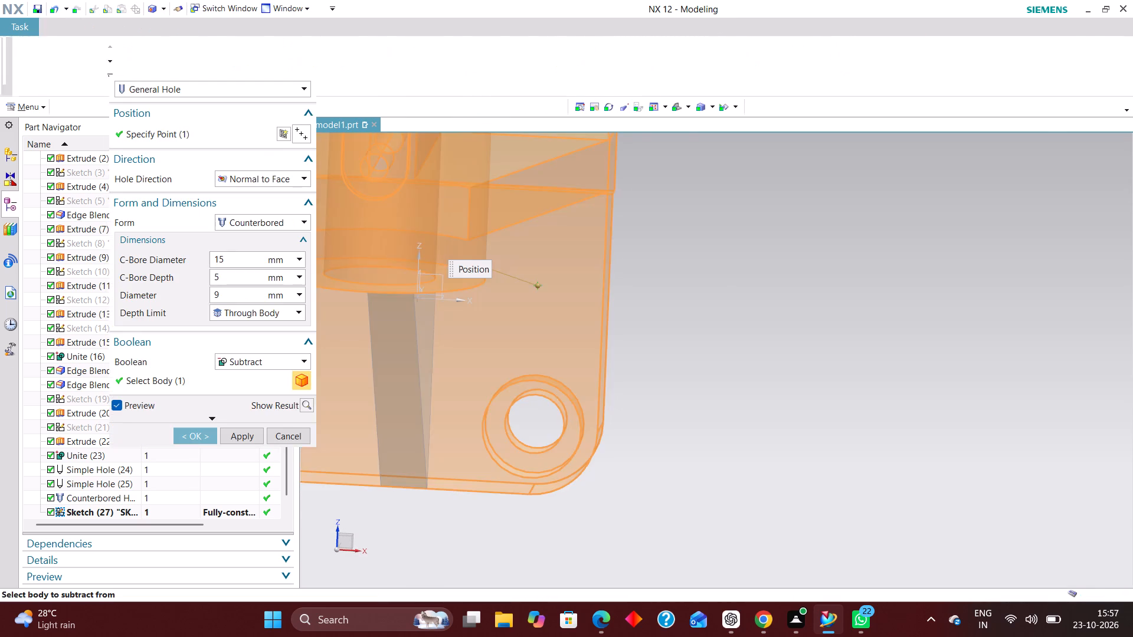
pyautogui.scroll(-4, 803, 347)
pyautogui.moveTo(808, 375); pyautogui.dragTo(742, 390, button='middle')
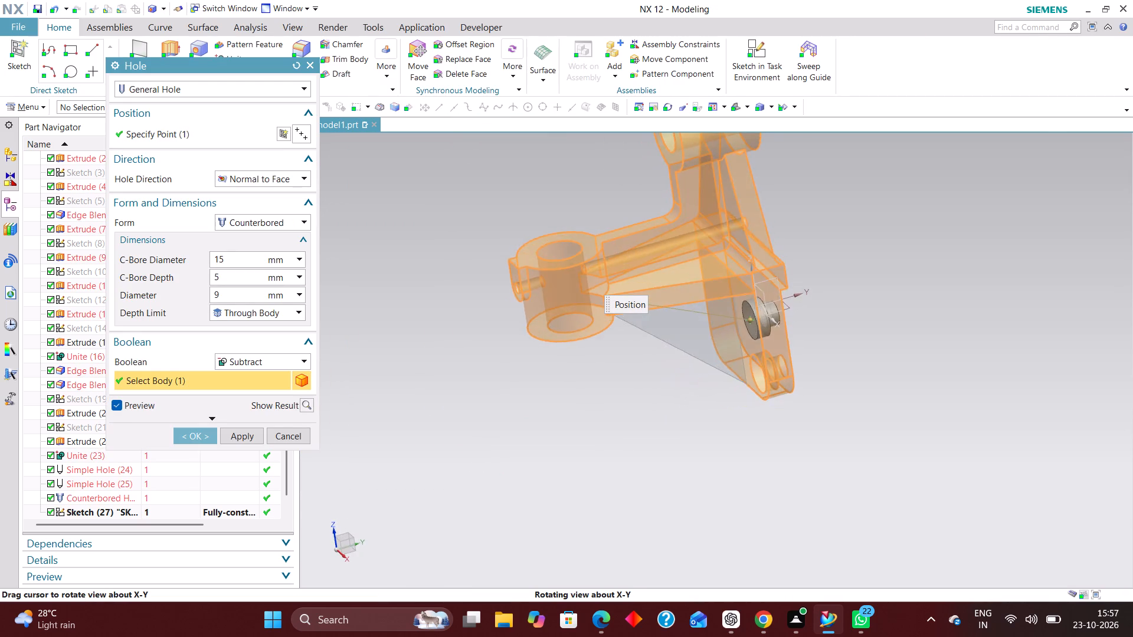
pyautogui.moveTo(742, 390); pyautogui.dragTo(758, 375, button='middle')
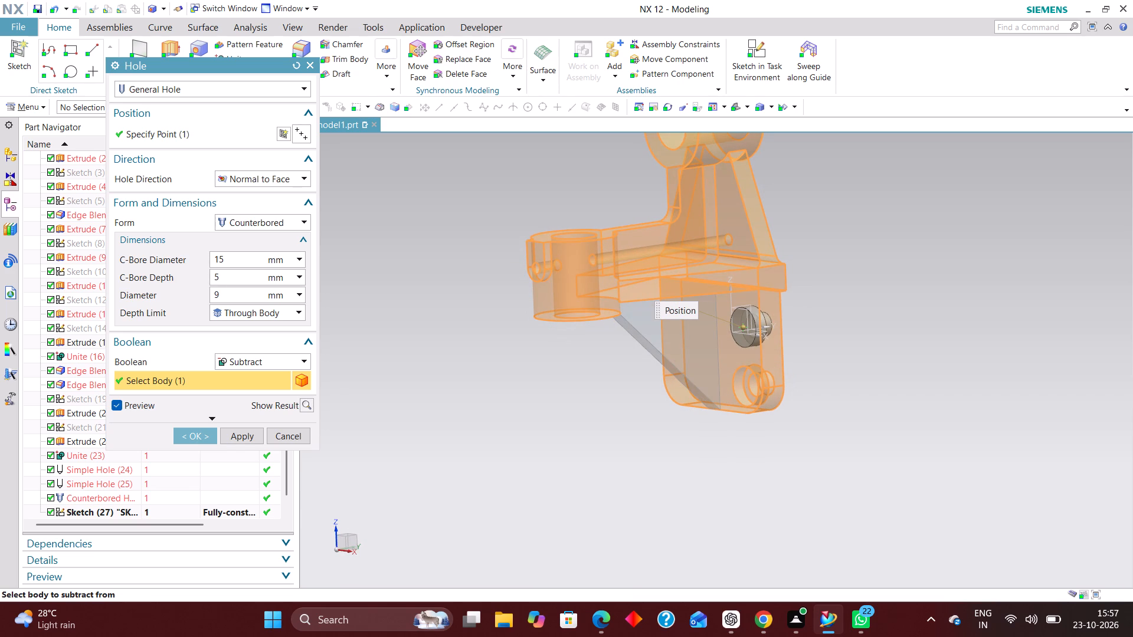
pyautogui.click(192, 439)
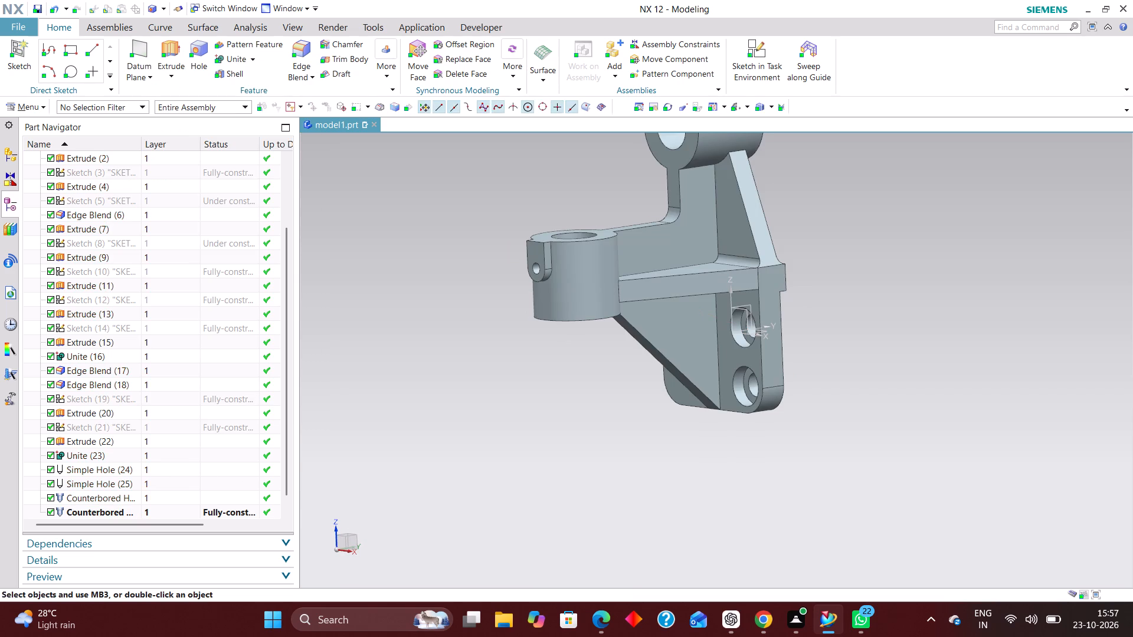
# Examine the back plate's two counterbored holes and the whole bracket from the front and isometric directions.
pyautogui.scroll(2, 799, 452)
pyautogui.moveTo(760, 471); pyautogui.dragTo(802, 460, button='middle')
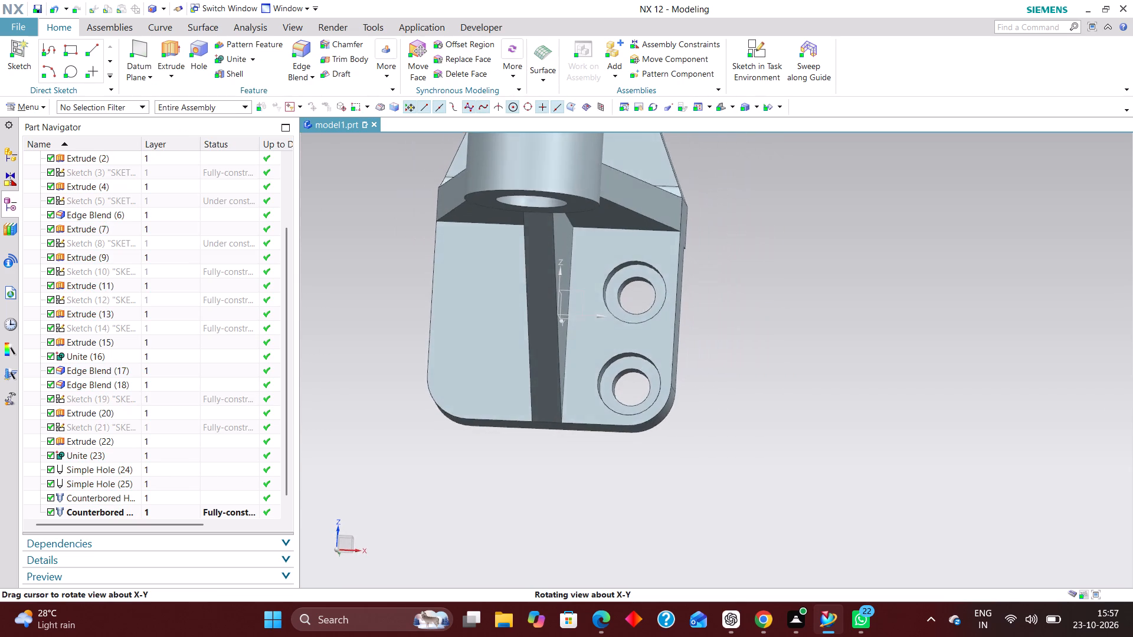
pyautogui.moveTo(802, 460); pyautogui.dragTo(800, 466, button='middle')
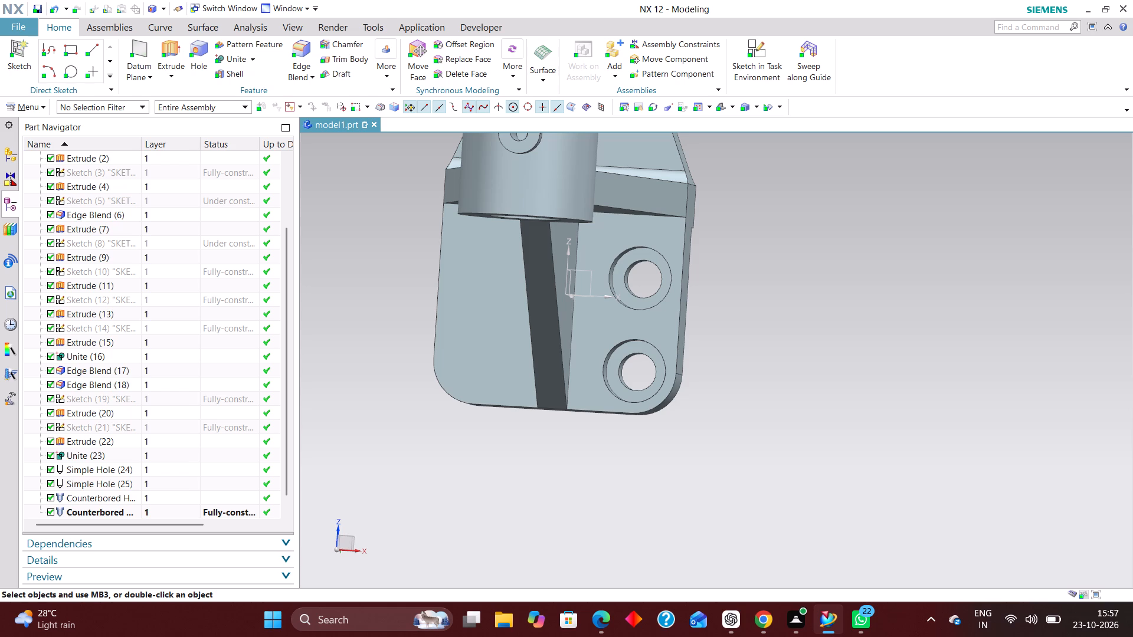
pyautogui.press('End')
pyautogui.press('End')
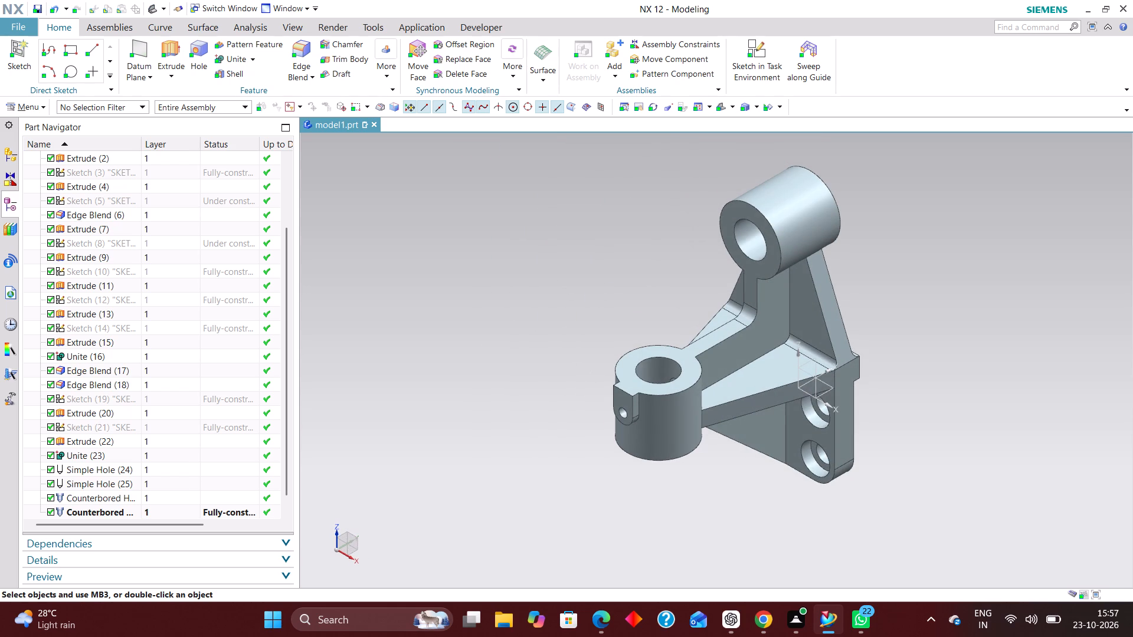
pyautogui.scroll(-5, 806, 372)
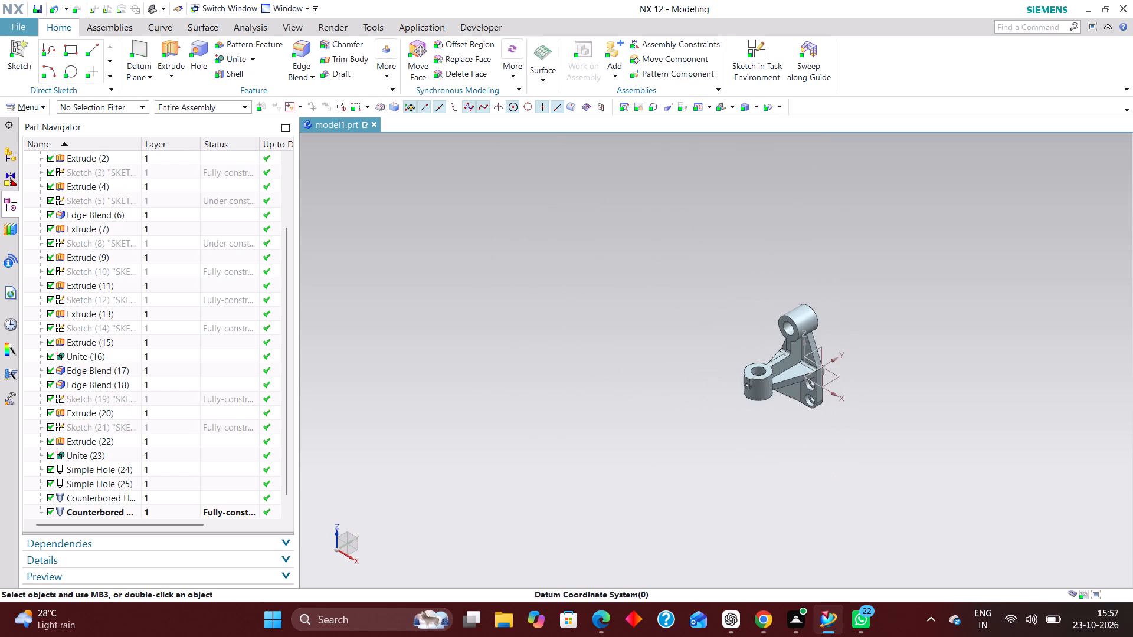
pyautogui.scroll(5, 846, 404)
# Mirror the back plate's two counterbored holes about the datum YZ plane to the plate's other side.
pyautogui.click(388, 73)
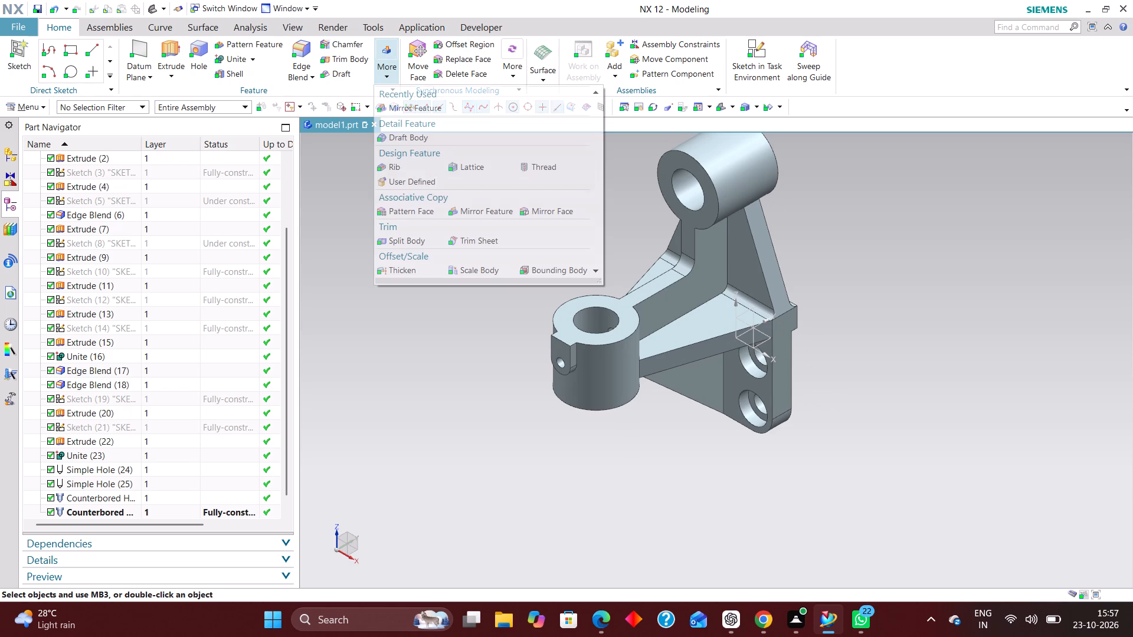
pyautogui.click(422, 107)
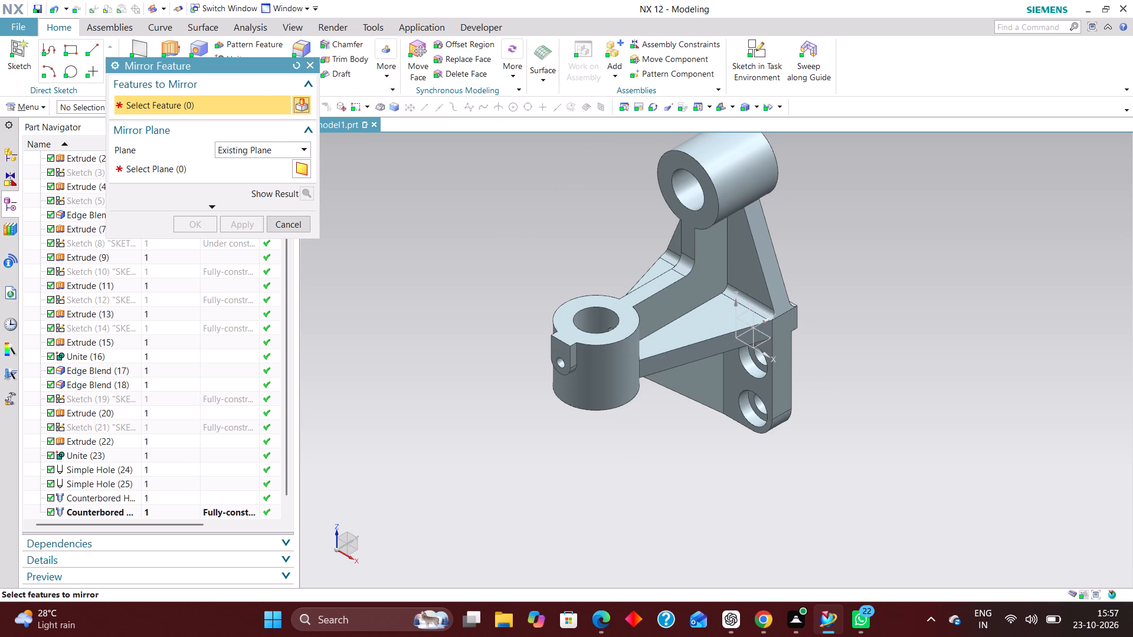
pyautogui.moveTo(638, 482); pyautogui.dragTo(692, 471, button='middle')
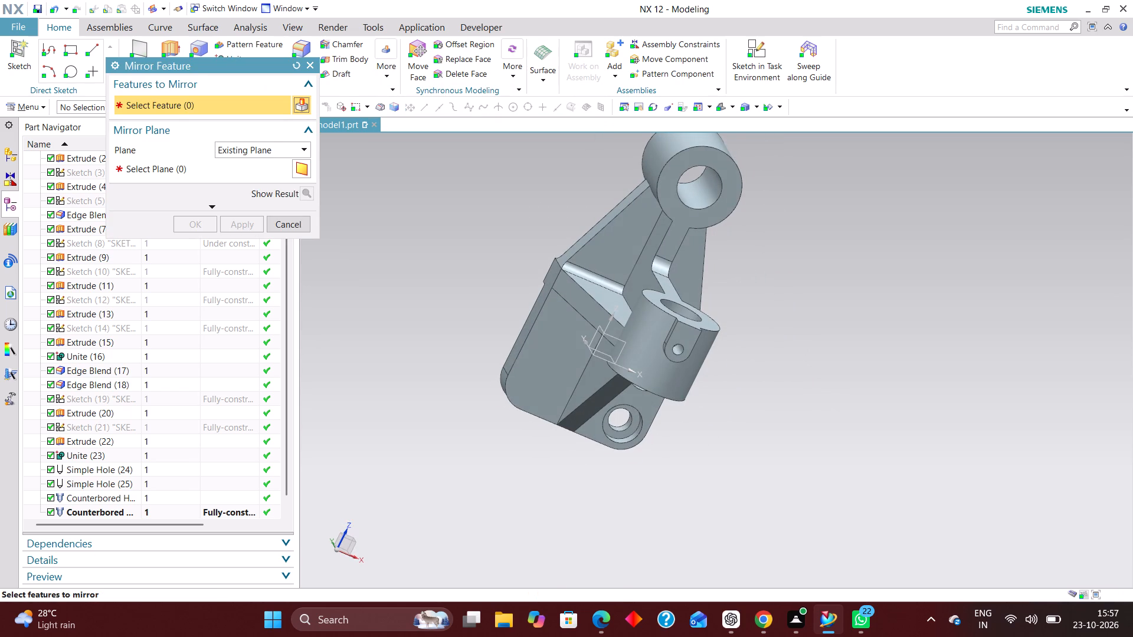
pyautogui.click(631, 439)
pyautogui.scroll(1, 687, 483)
pyautogui.moveTo(687, 483); pyautogui.dragTo(689, 461, button='middle')
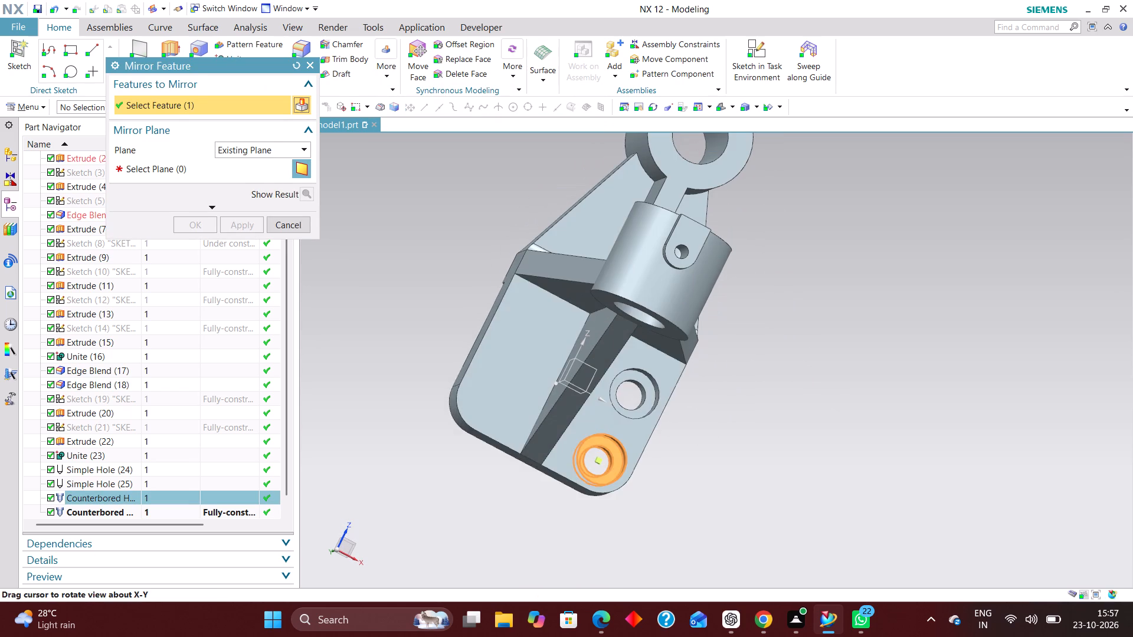
pyautogui.click(653, 398)
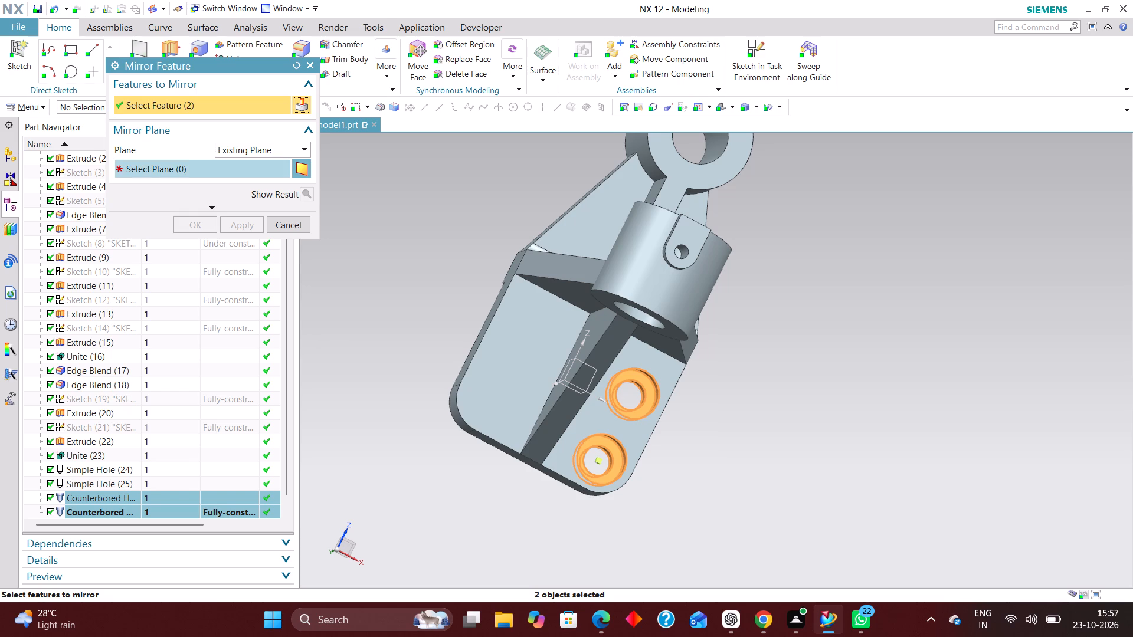
pyautogui.click(191, 173)
pyautogui.moveTo(687, 462); pyautogui.dragTo(712, 504, button='middle')
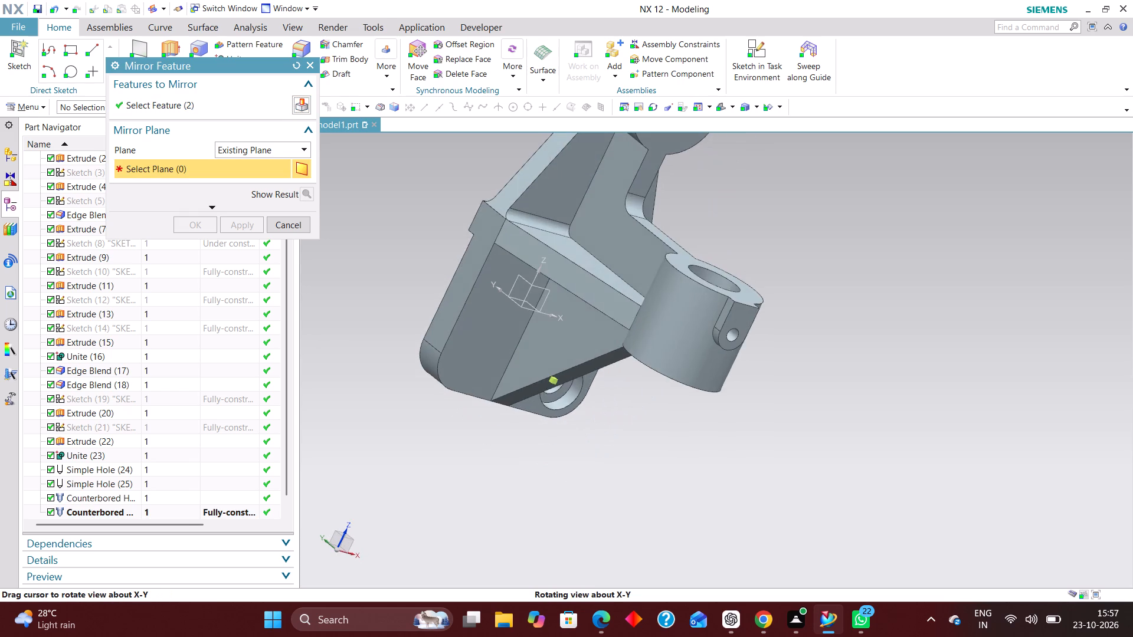
pyautogui.moveTo(712, 504); pyautogui.dragTo(704, 508, button='middle')
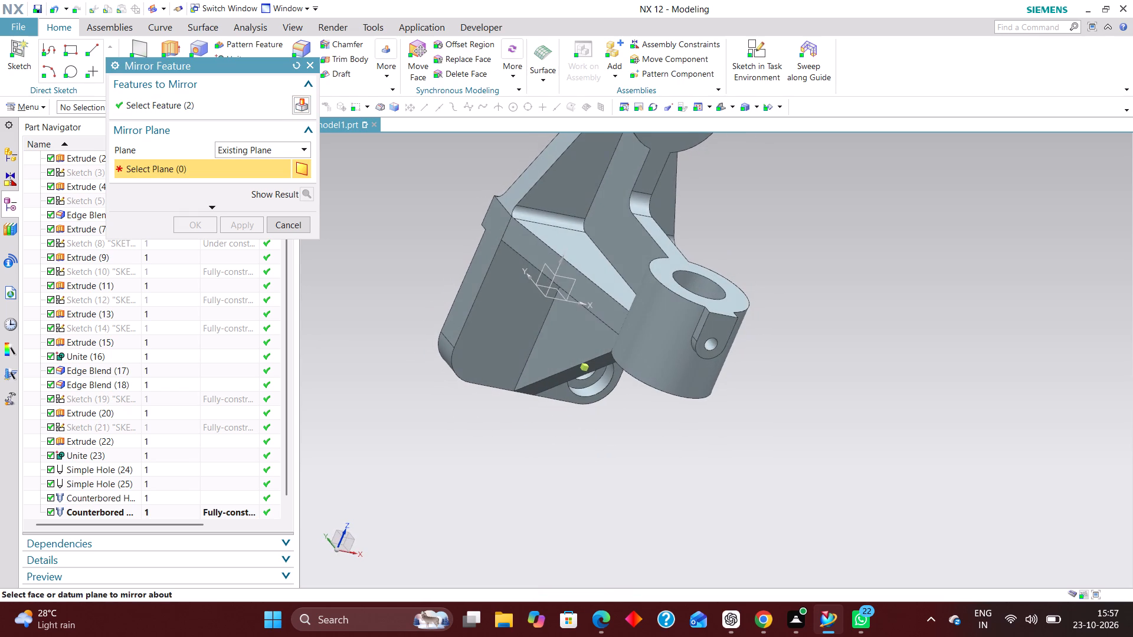
pyautogui.click(542, 273)
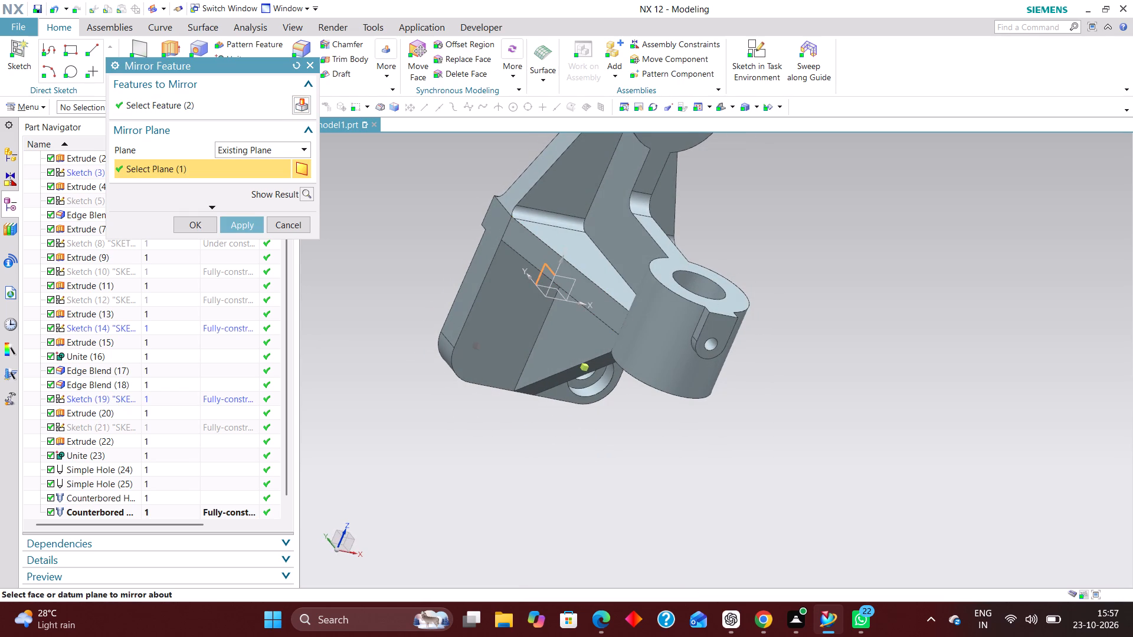
pyautogui.moveTo(782, 449); pyautogui.dragTo(768, 412, button='middle')
pyautogui.moveTo(785, 417); pyautogui.dragTo(805, 444, button='middle')
pyautogui.moveTo(807, 436); pyautogui.dragTo(805, 436, button='right')
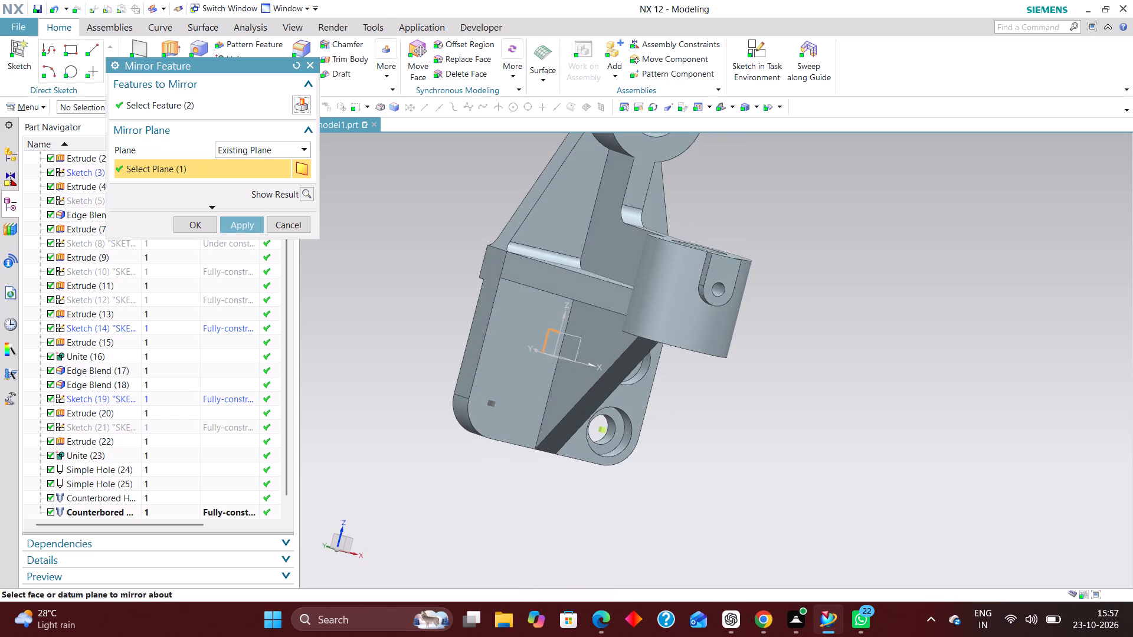
pyautogui.moveTo(805, 436); pyautogui.dragTo(777, 438, button='right')
pyautogui.moveTo(826, 431); pyautogui.dragTo(762, 431, button='middle')
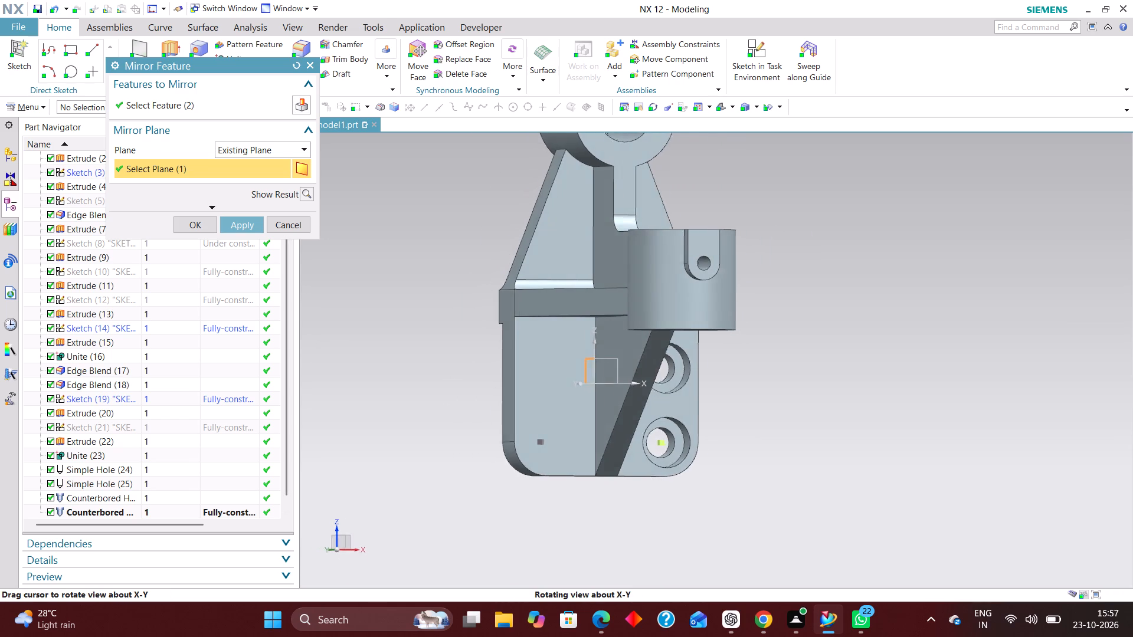
pyautogui.moveTo(762, 431); pyautogui.dragTo(759, 431, button='middle')
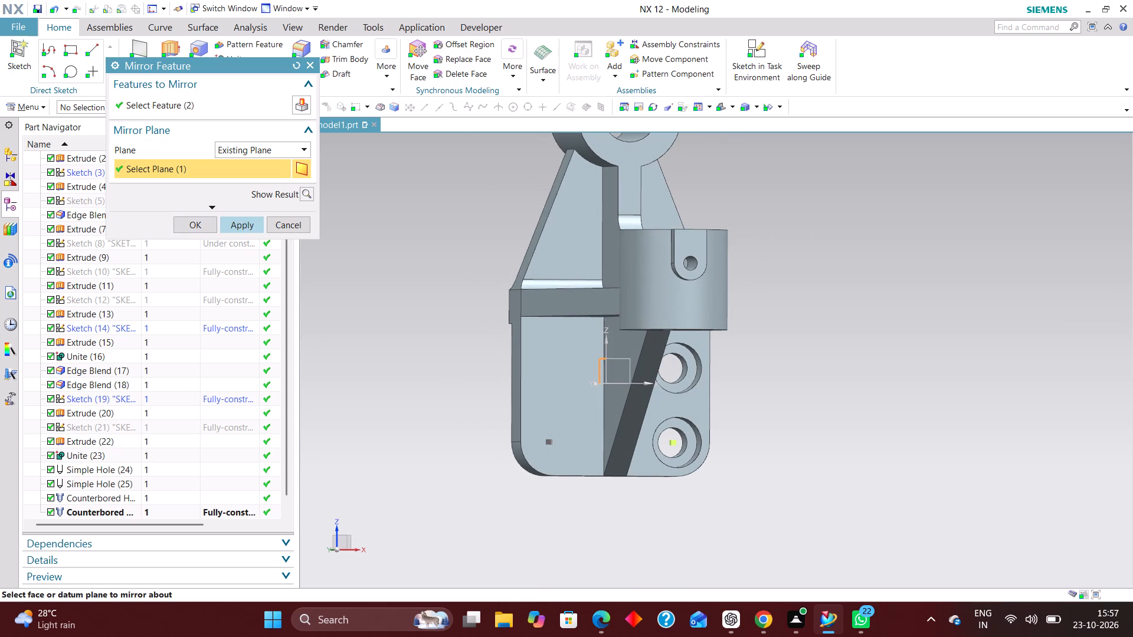
pyautogui.click(235, 223)
pyautogui.scroll(-1, 774, 405)
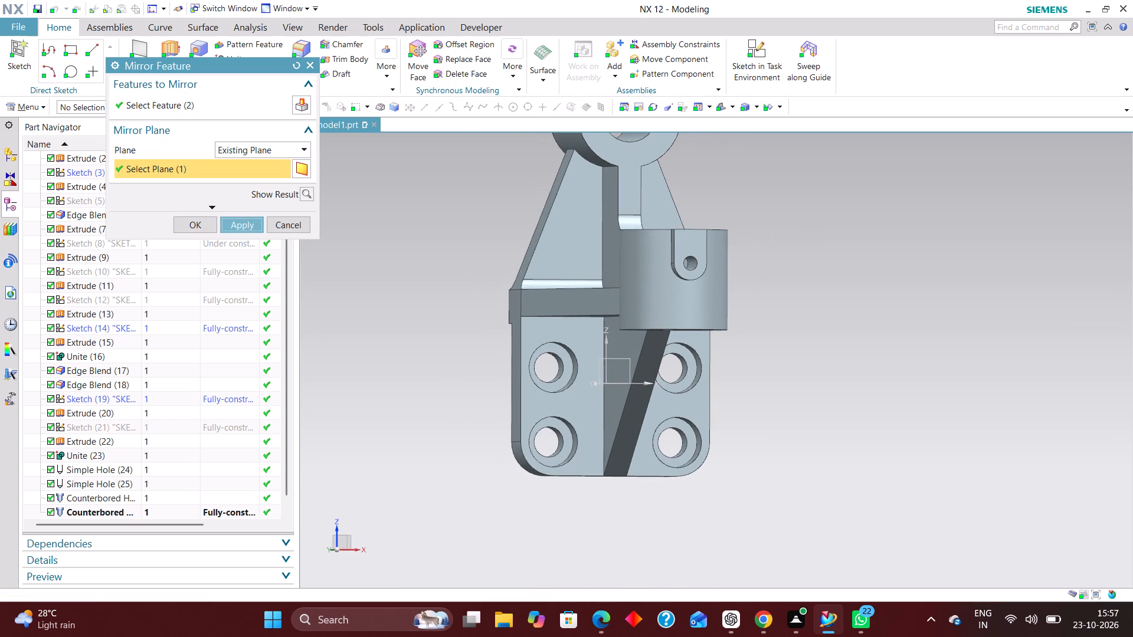
pyautogui.scroll(-1, 775, 405)
pyautogui.click(303, 227)
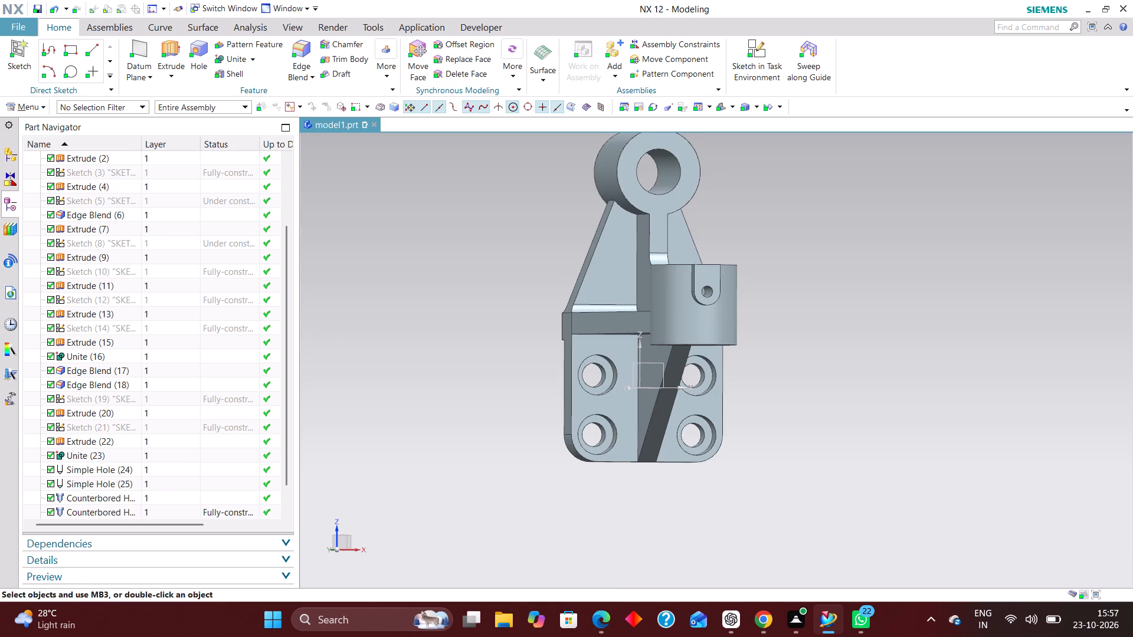
# Examine the four counterbored holes and the whole bracket from the front, back and side.
pyautogui.moveTo(929, 492); pyautogui.dragTo(873, 475, button='middle')
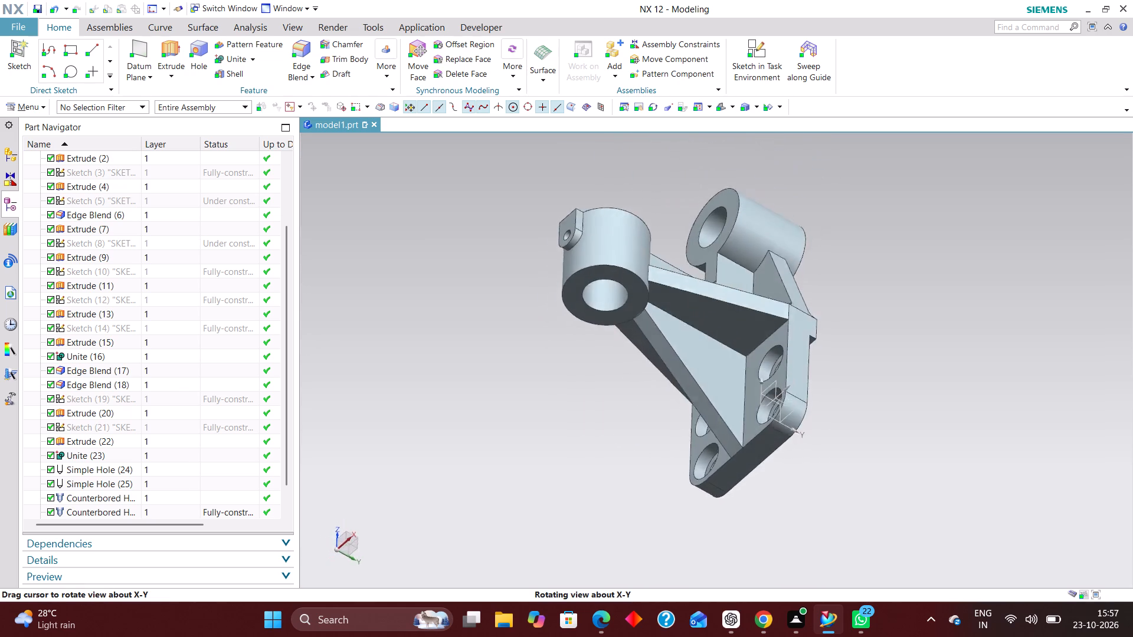
pyautogui.moveTo(873, 475); pyautogui.dragTo(870, 536, button='middle')
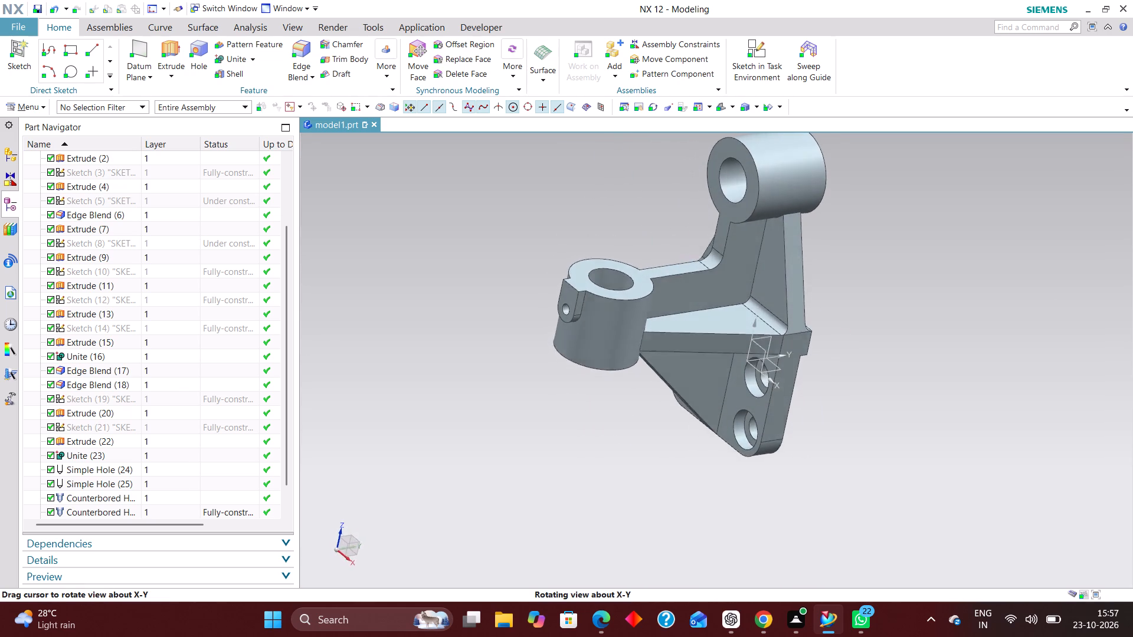
pyautogui.moveTo(870, 536); pyautogui.dragTo(897, 526, button='middle')
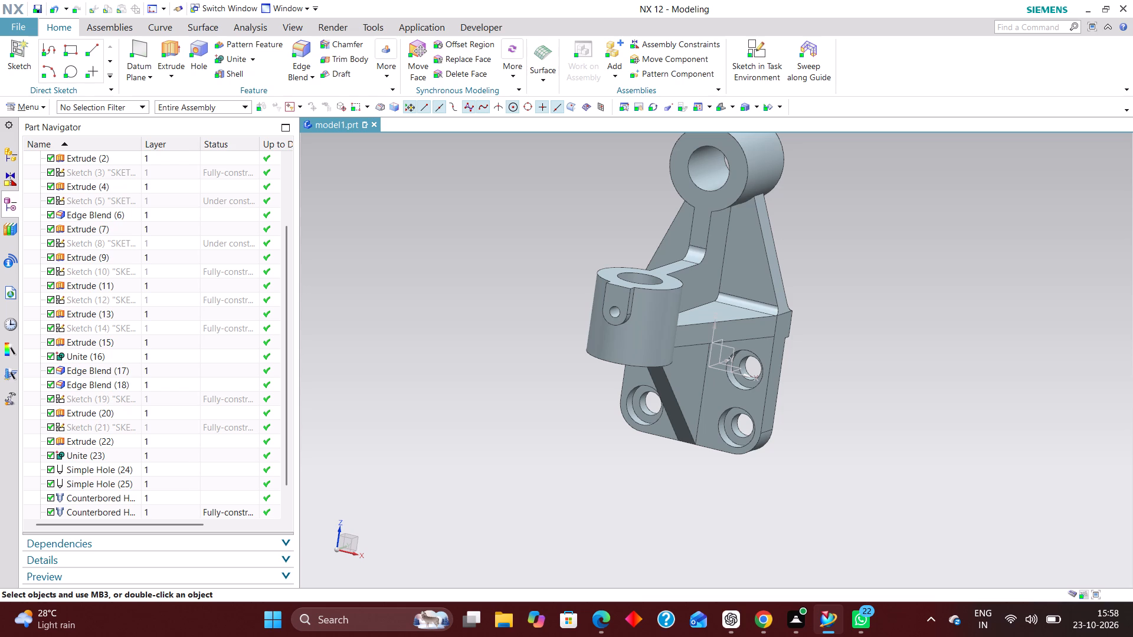
pyautogui.scroll(-4, 890, 494)
pyautogui.scroll(-1, 667, 360)
pyautogui.scroll(4, 847, 334)
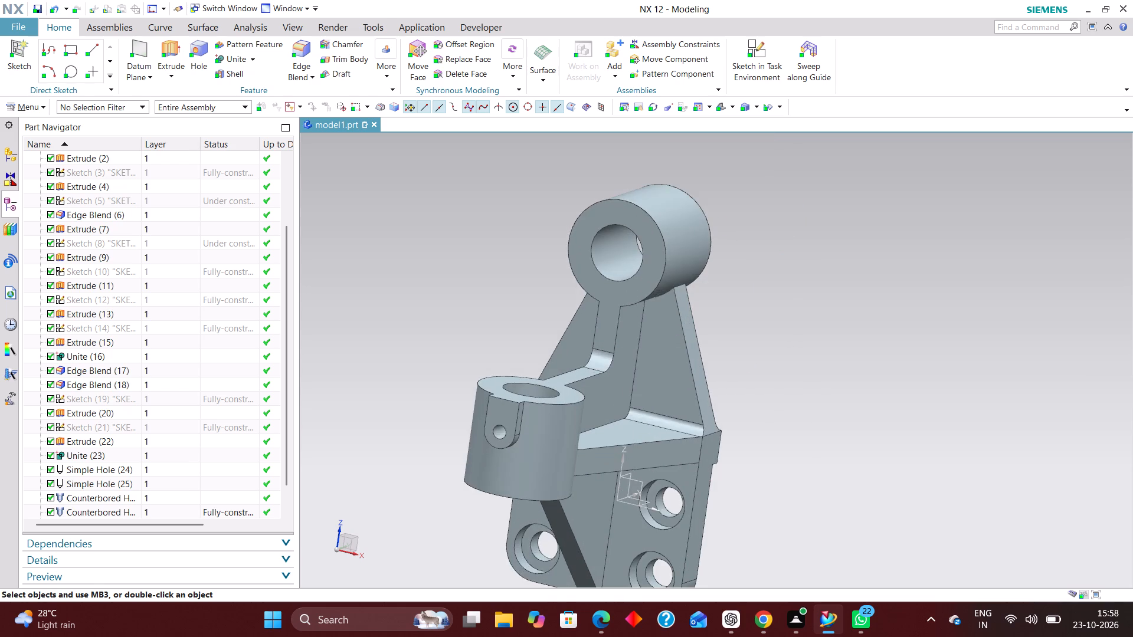
pyautogui.moveTo(830, 369); pyautogui.dragTo(729, 459, button='middle')
pyautogui.moveTo(731, 459); pyautogui.dragTo(759, 418, button='middle')
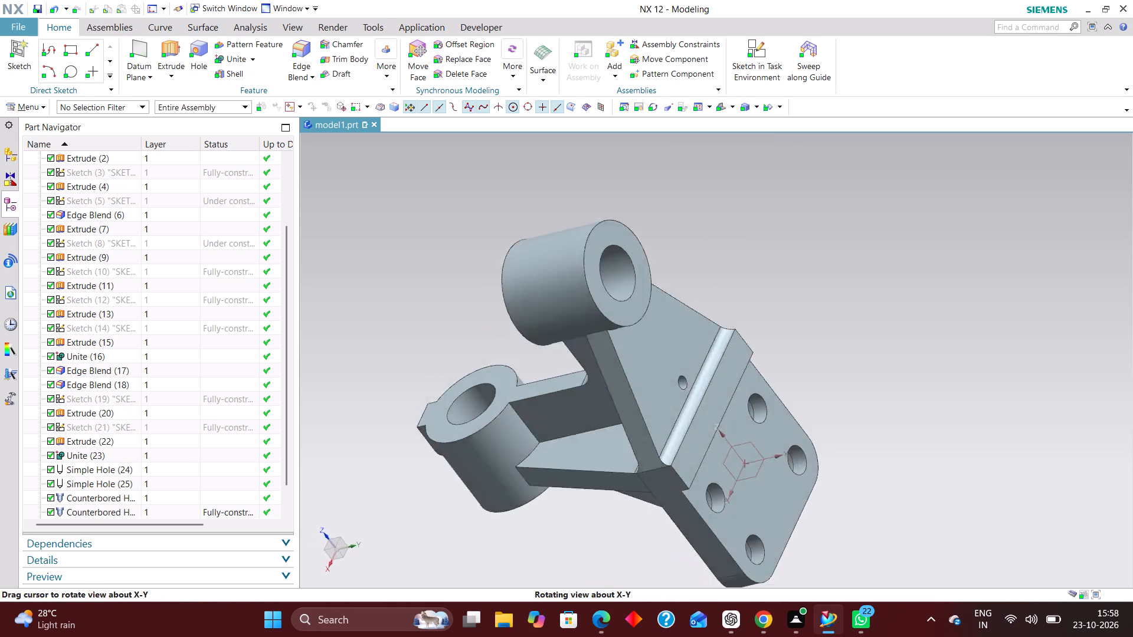
pyautogui.moveTo(759, 418); pyautogui.dragTo(757, 439, button='middle')
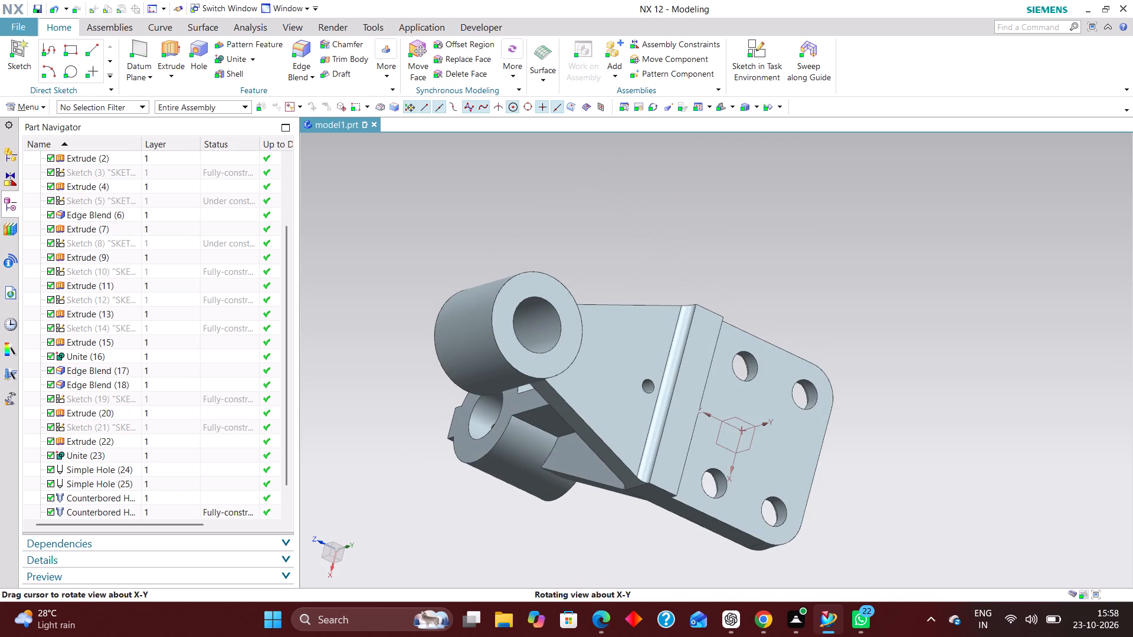
pyautogui.moveTo(757, 439); pyautogui.dragTo(820, 366, button='middle')
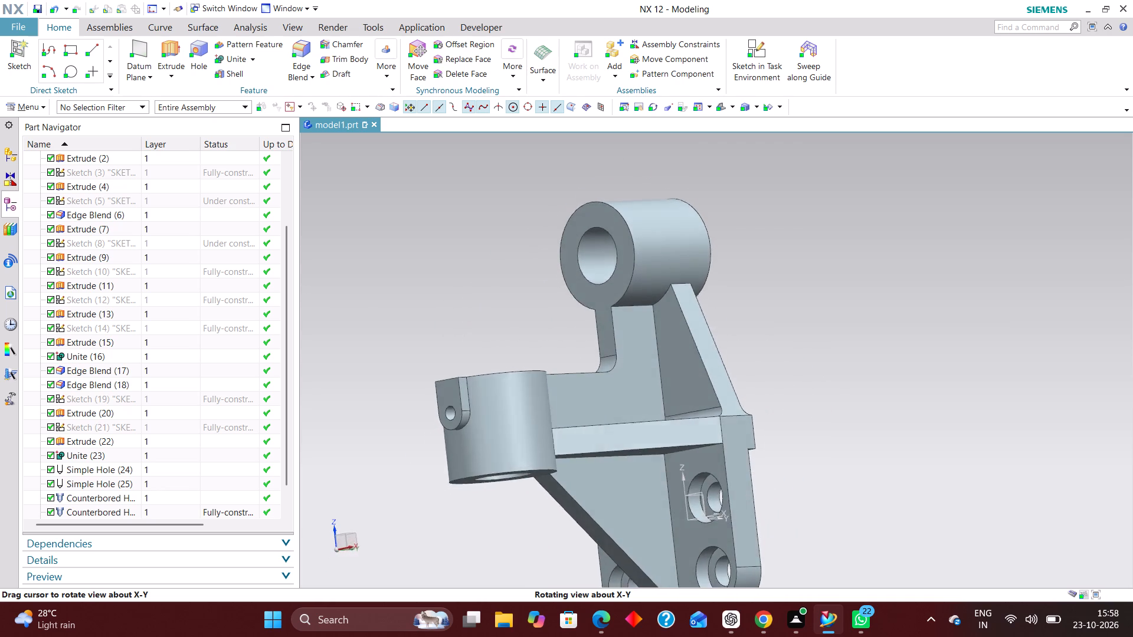
pyautogui.moveTo(820, 366); pyautogui.dragTo(811, 386, button='middle')
pyautogui.scroll(-2, 826, 362)
pyautogui.moveTo(825, 395); pyautogui.dragTo(853, 389, button='middle')
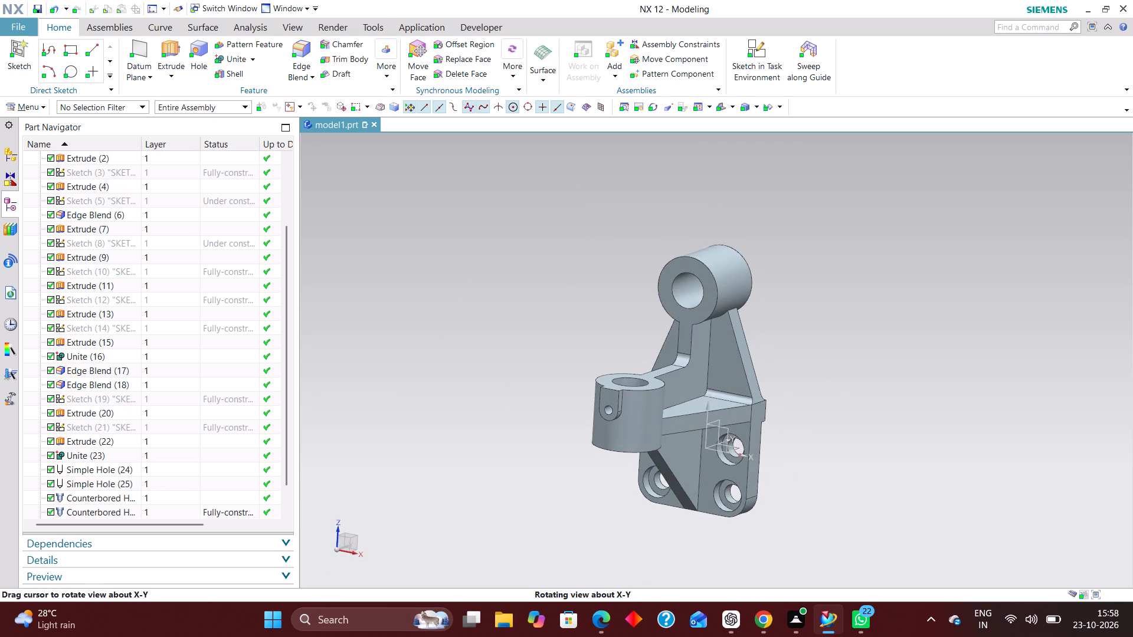
pyautogui.moveTo(853, 389); pyautogui.dragTo(823, 399, button='middle')
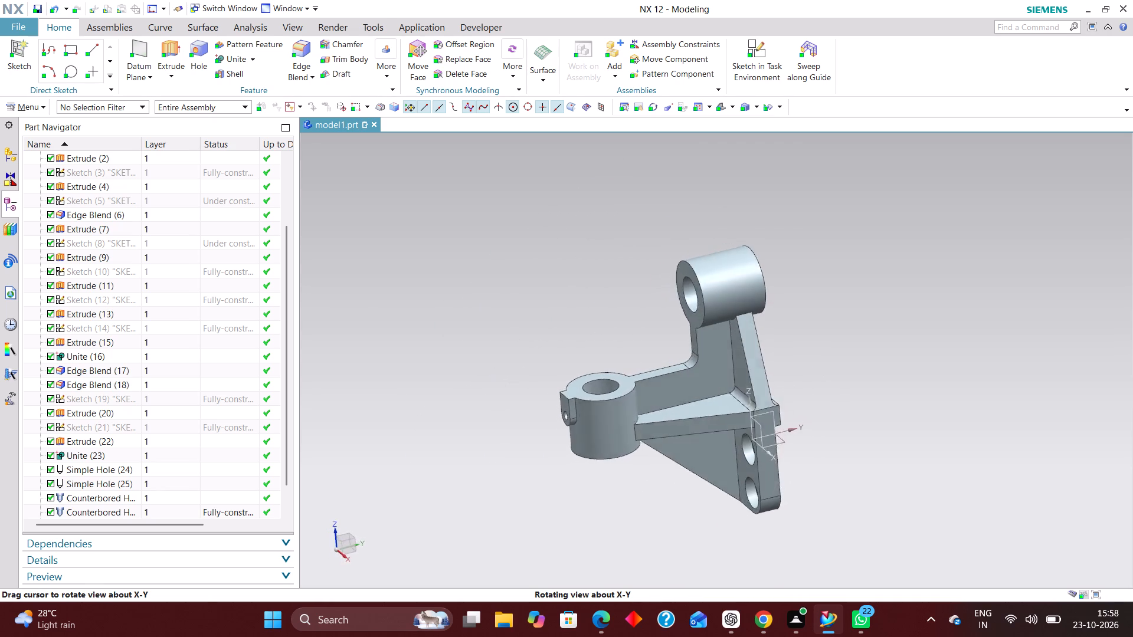
pyautogui.moveTo(823, 399); pyautogui.dragTo(844, 389, button='middle')
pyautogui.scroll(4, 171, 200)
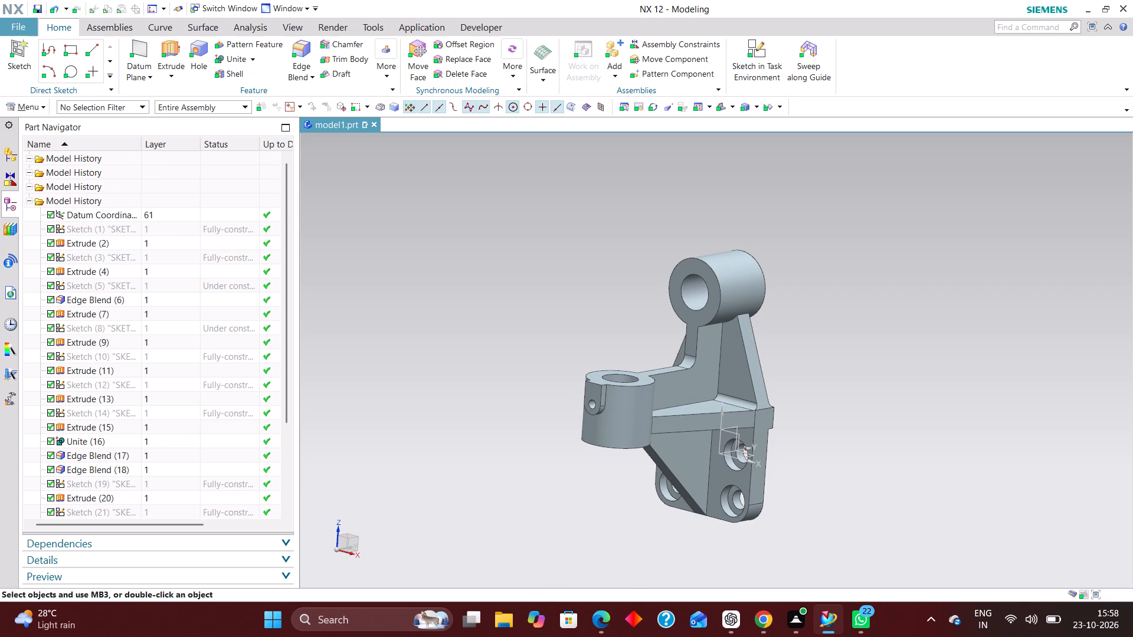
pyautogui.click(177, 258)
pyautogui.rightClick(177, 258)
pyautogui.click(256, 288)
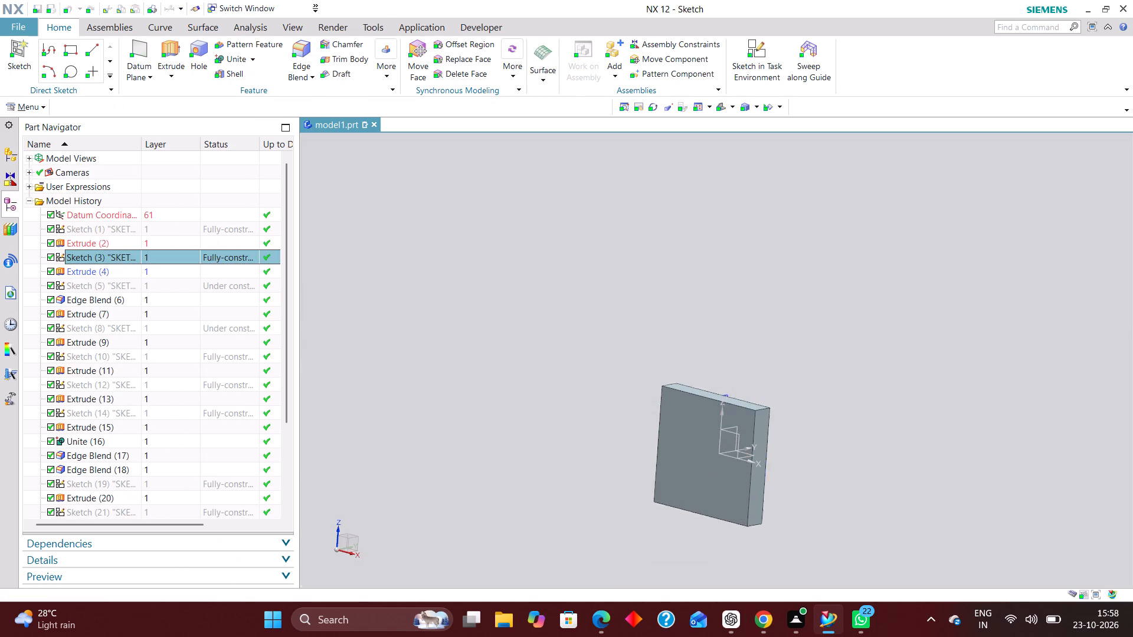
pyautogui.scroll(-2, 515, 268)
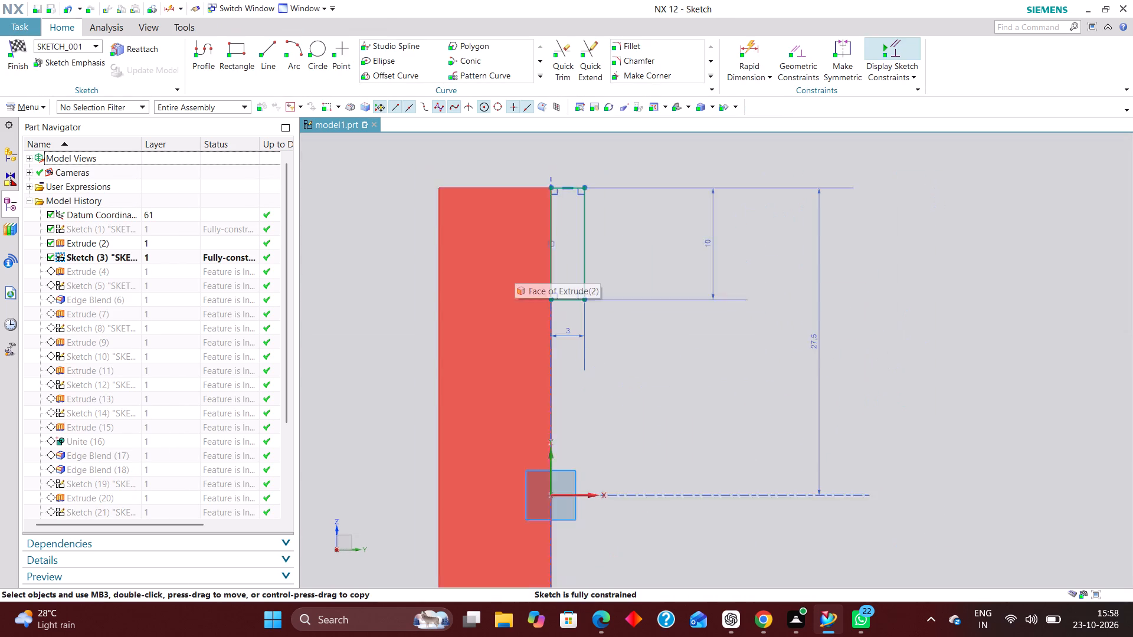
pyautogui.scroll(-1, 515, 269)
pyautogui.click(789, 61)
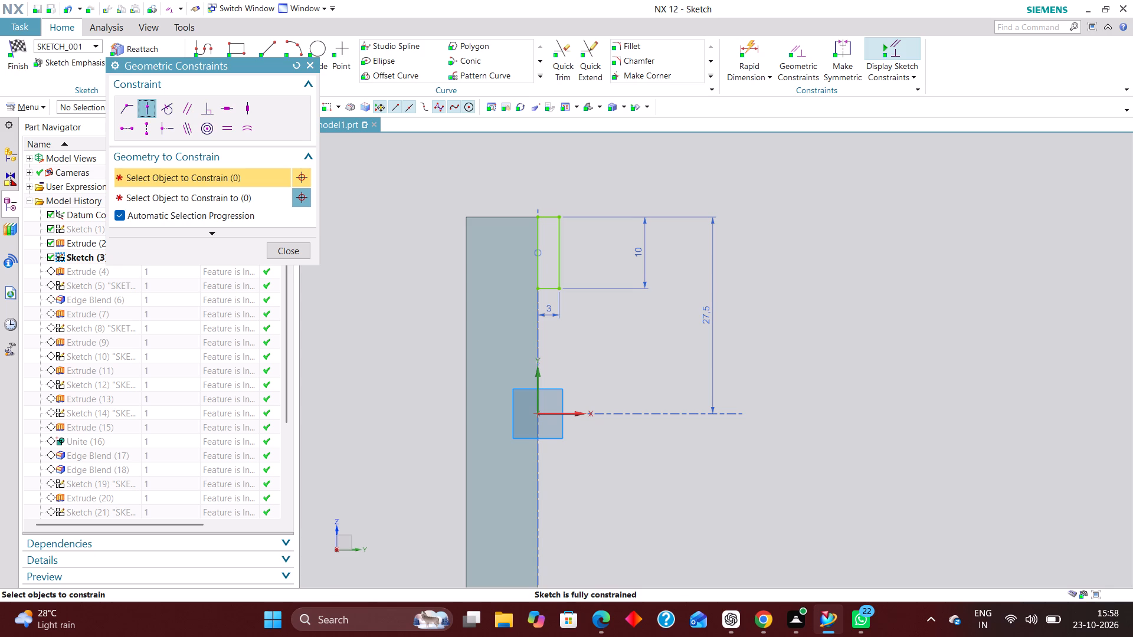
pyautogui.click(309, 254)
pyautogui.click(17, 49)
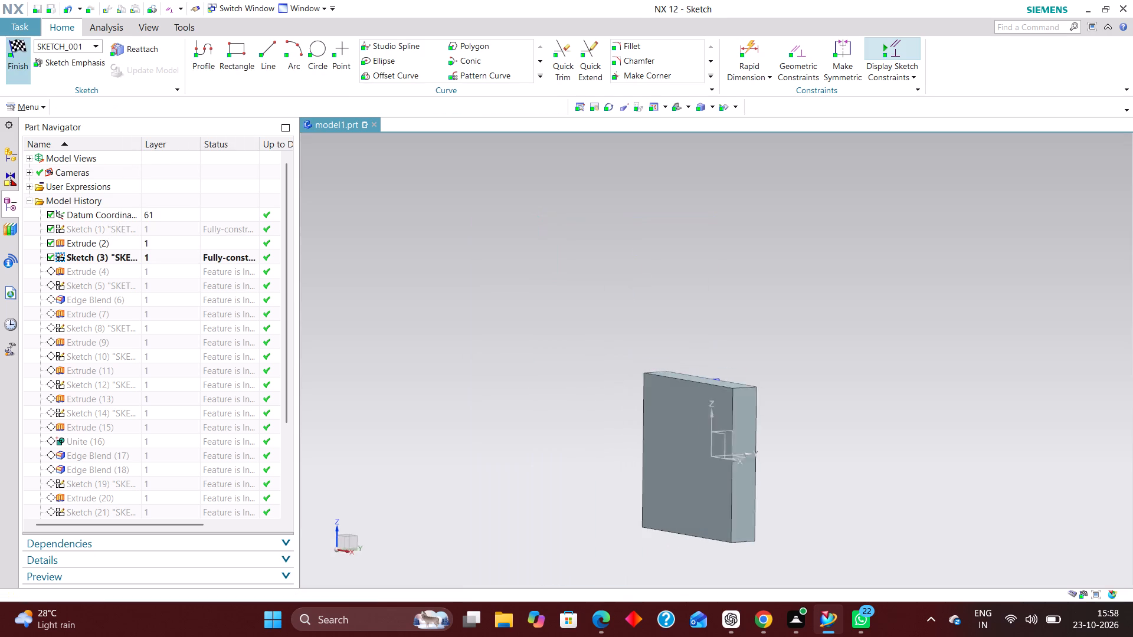
# Edit Sketch (5), the upright's trapezoid profile, dimension its short top edge to 30 mm, and finish the sketch.
pyautogui.click(168, 285)
pyautogui.rightClick(168, 285)
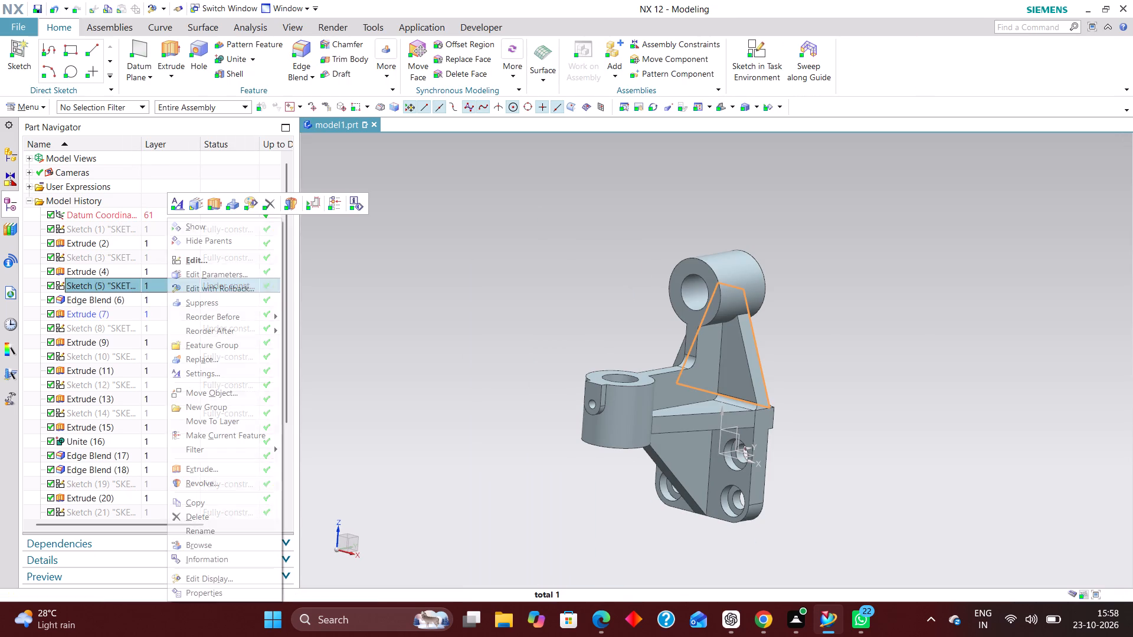
pyautogui.click(237, 285)
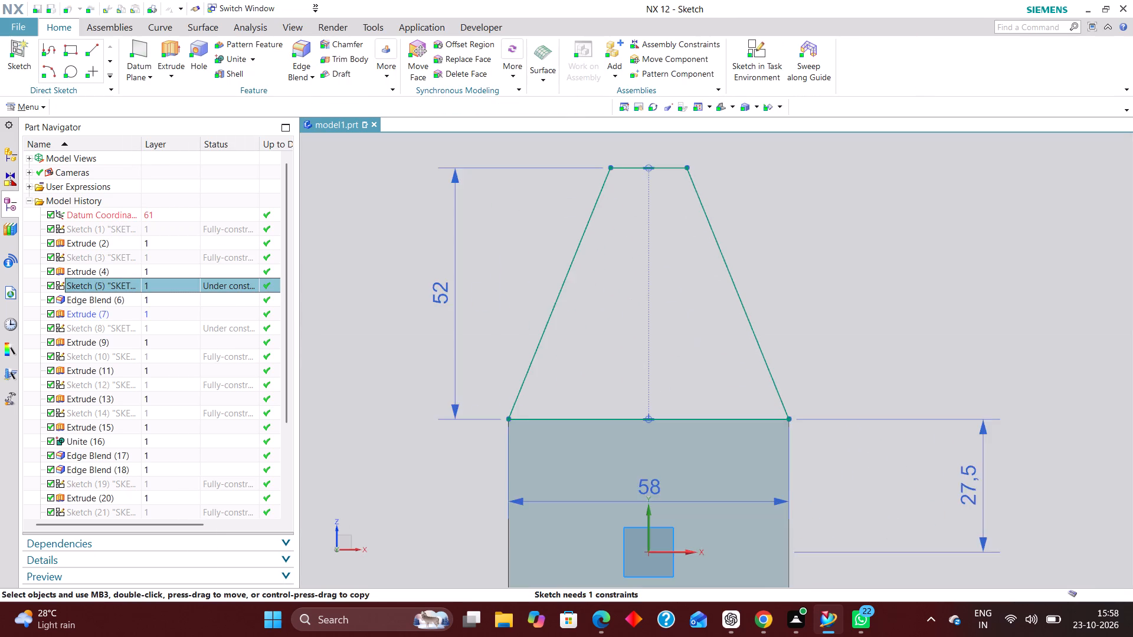
pyautogui.scroll(-3, 626, 284)
pyautogui.click(752, 44)
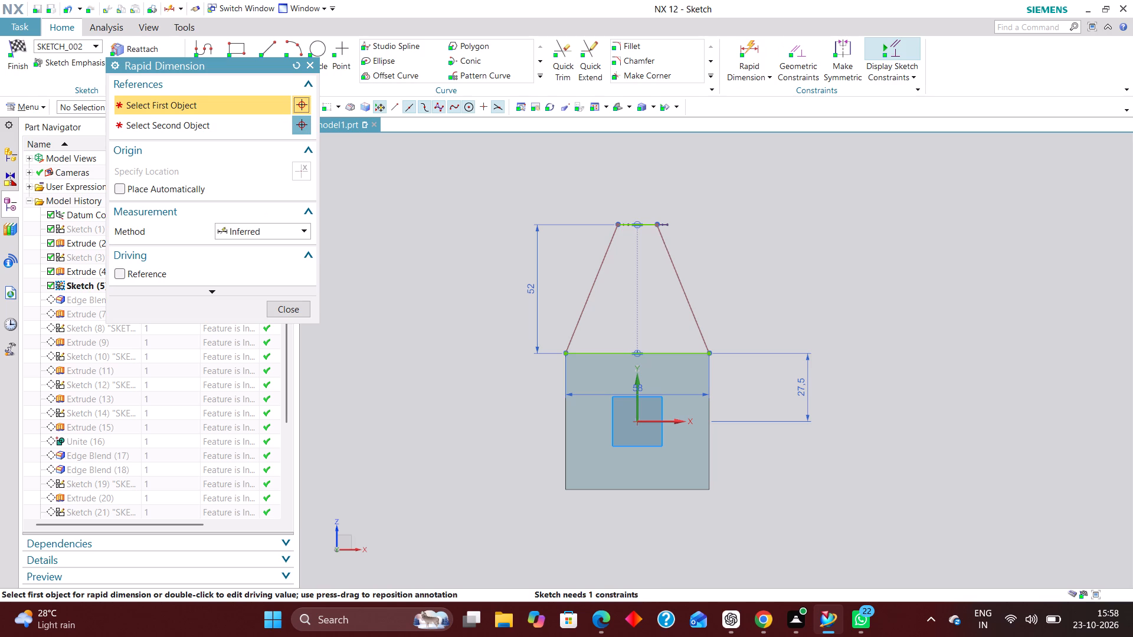
pyautogui.click(648, 225)
pyautogui.click(638, 193)
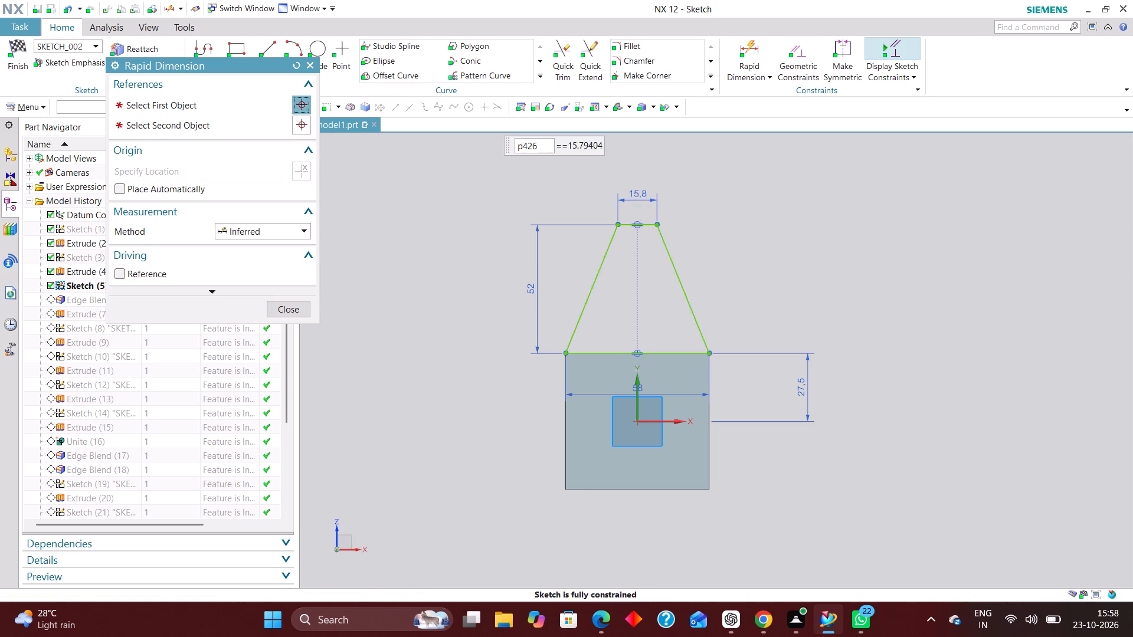
pyautogui.press('3')
pyautogui.press('0')
pyautogui.press('Return')
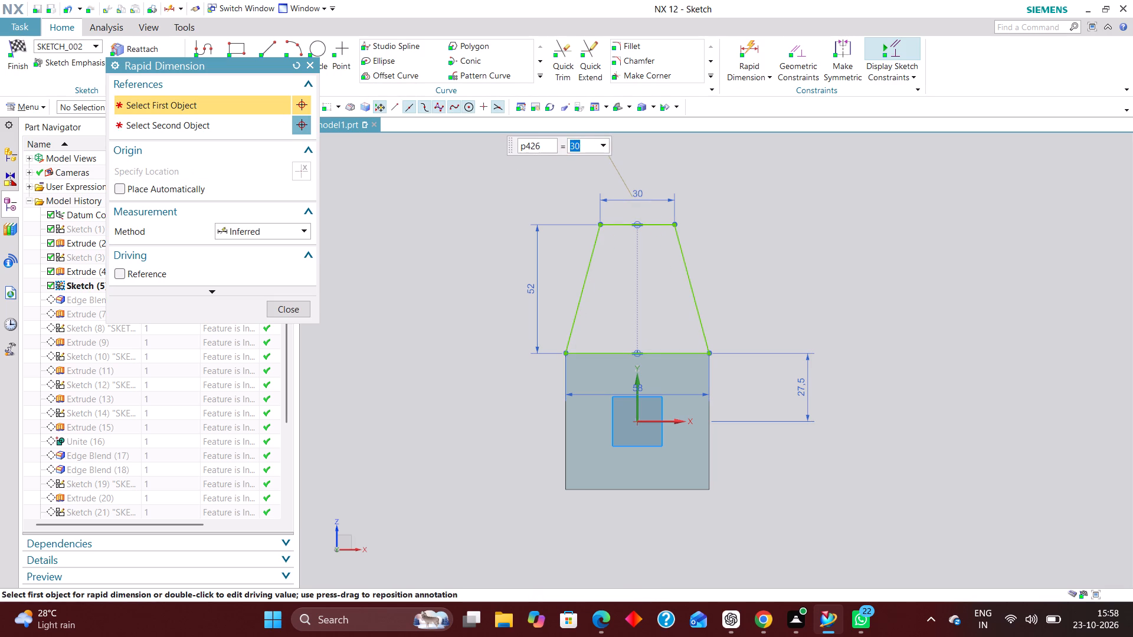
pyautogui.click(303, 307)
pyautogui.click(24, 39)
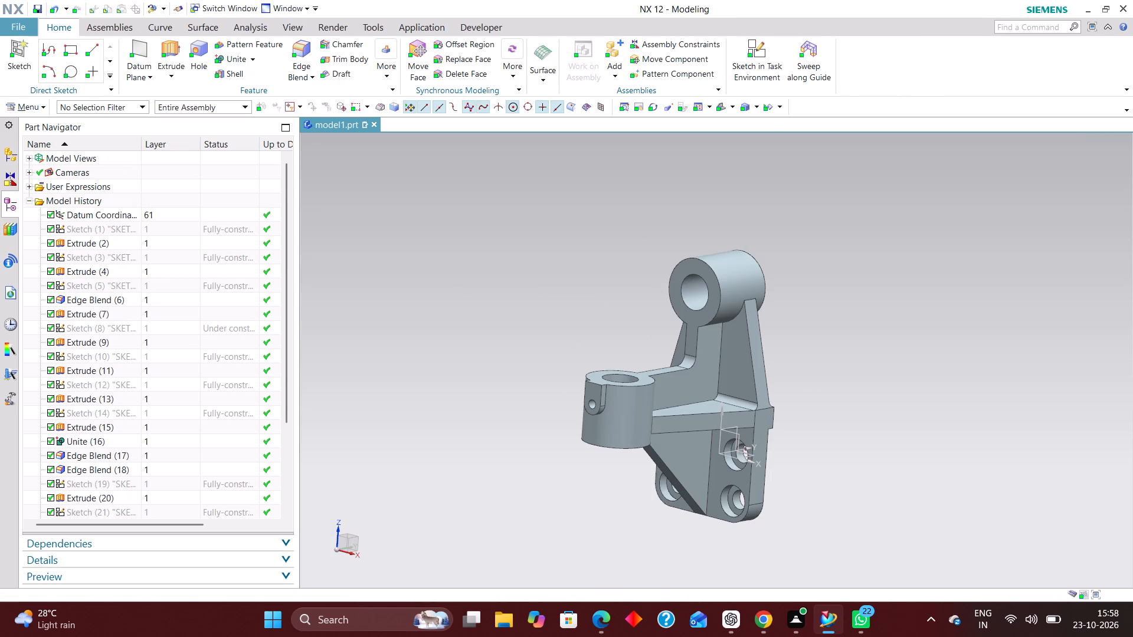
# Edit Sketch (8), the horizontal arm's trapezoid profile, dimension its short outer edge to 30 mm, and finish the sketch.
pyautogui.moveTo(811, 359); pyautogui.dragTo(795, 371, button='middle')
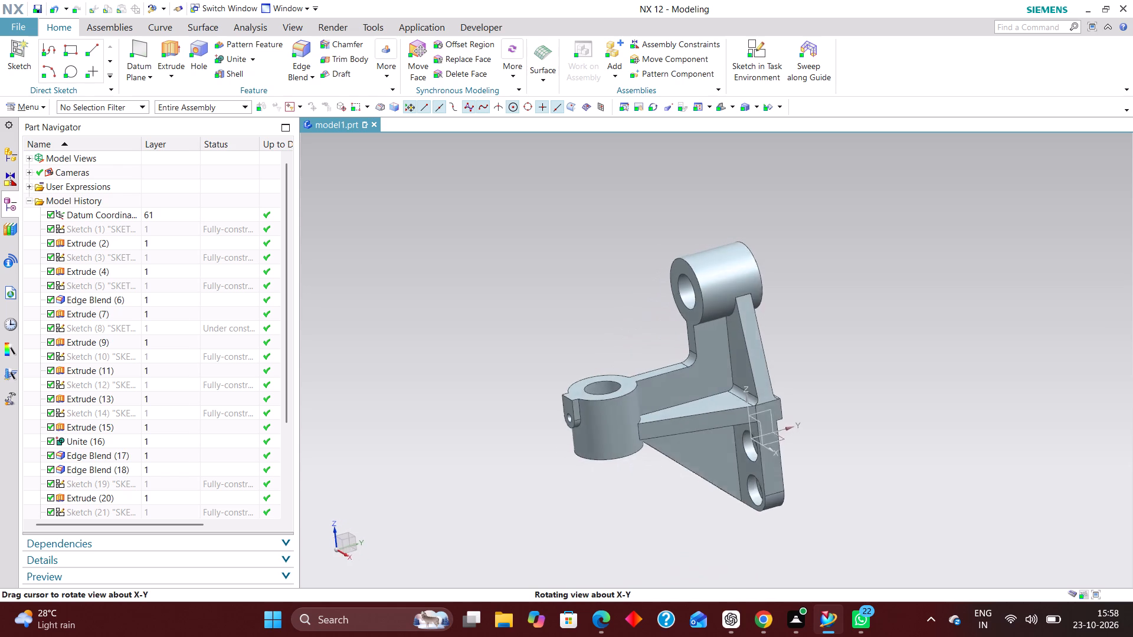
pyautogui.moveTo(795, 371); pyautogui.dragTo(801, 365, button='middle')
pyautogui.click(158, 323)
pyautogui.rightClick(158, 323)
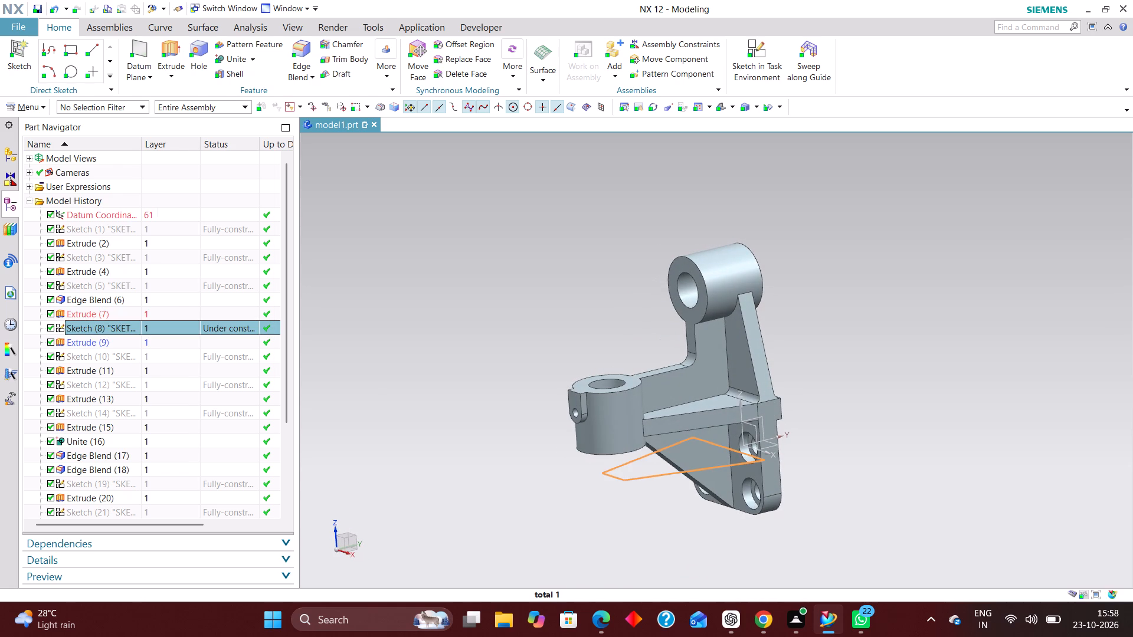
pyautogui.click(240, 77)
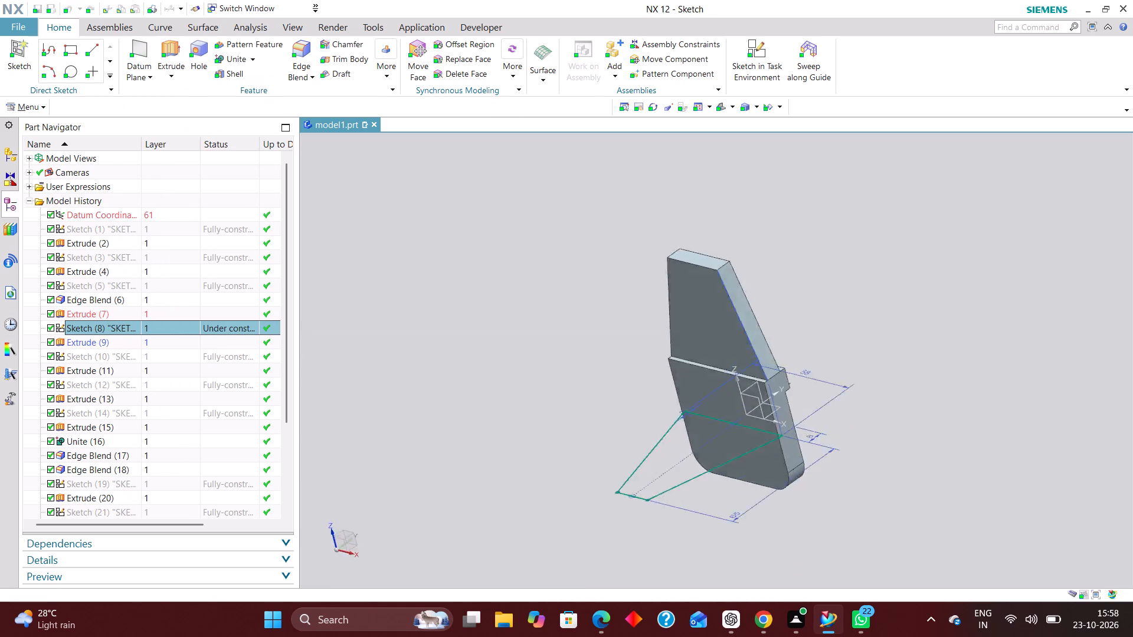
pyautogui.scroll(-2, 696, 498)
pyautogui.scroll(1, 694, 555)
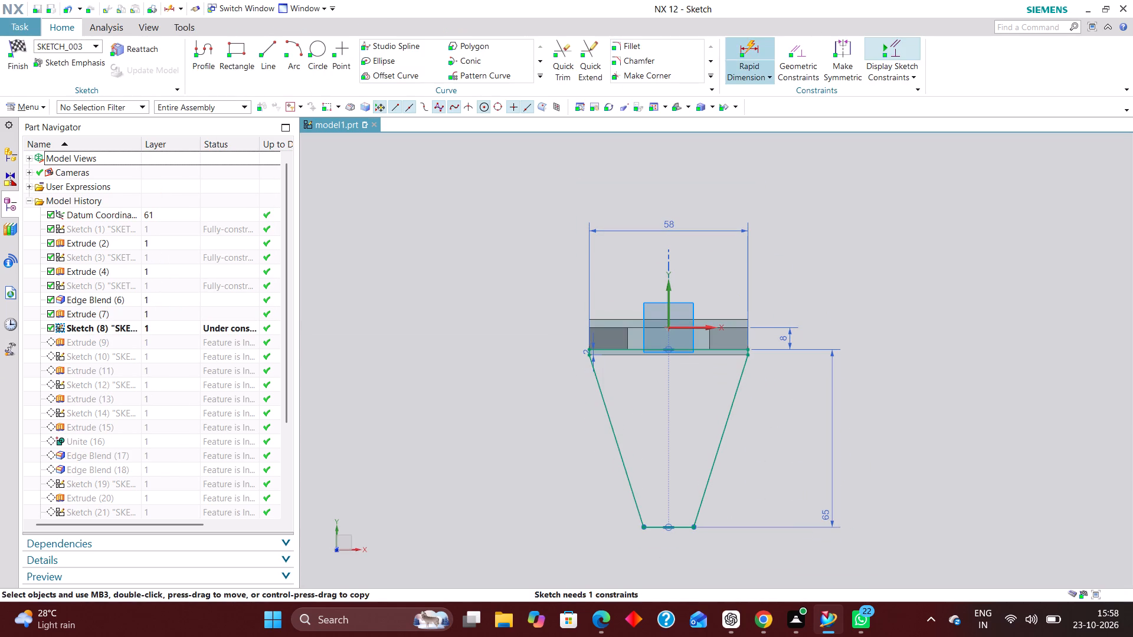
pyautogui.click(746, 51)
pyautogui.scroll(5, 680, 546)
pyautogui.click(681, 524)
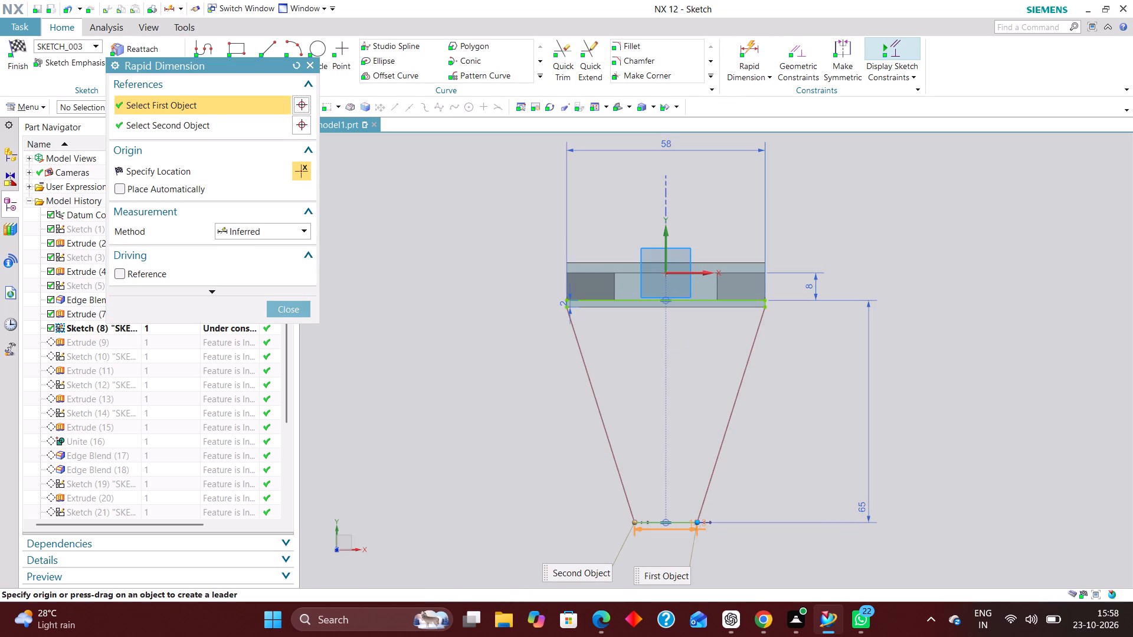
pyautogui.click(670, 547)
pyautogui.write('30')
pyautogui.press('Return')
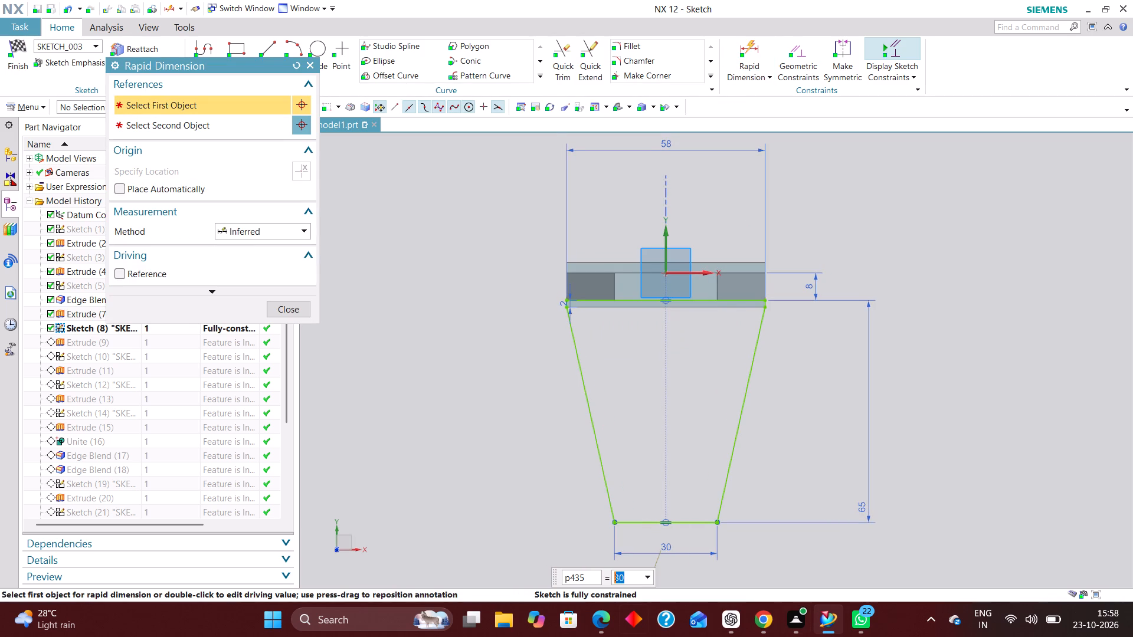
pyautogui.click(278, 308)
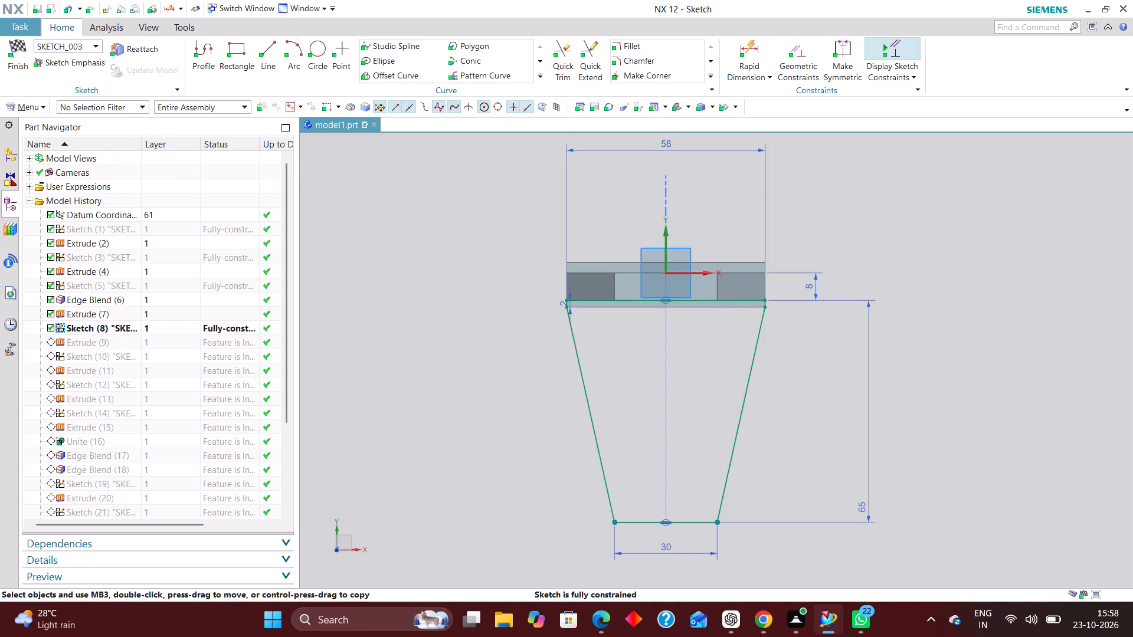
pyautogui.click(18, 41)
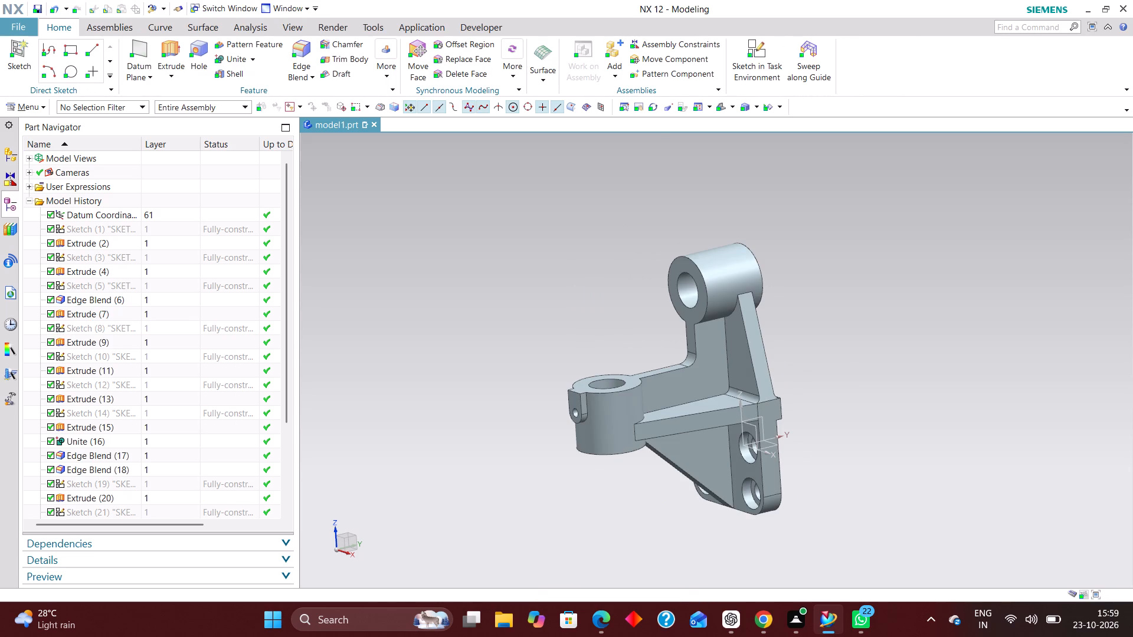
# Edit the 3 mm edge blend at the upright's base, adding the front and rear edges where the horizontal plate's underside meets the back plate.
pyautogui.scroll(5, 778, 445)
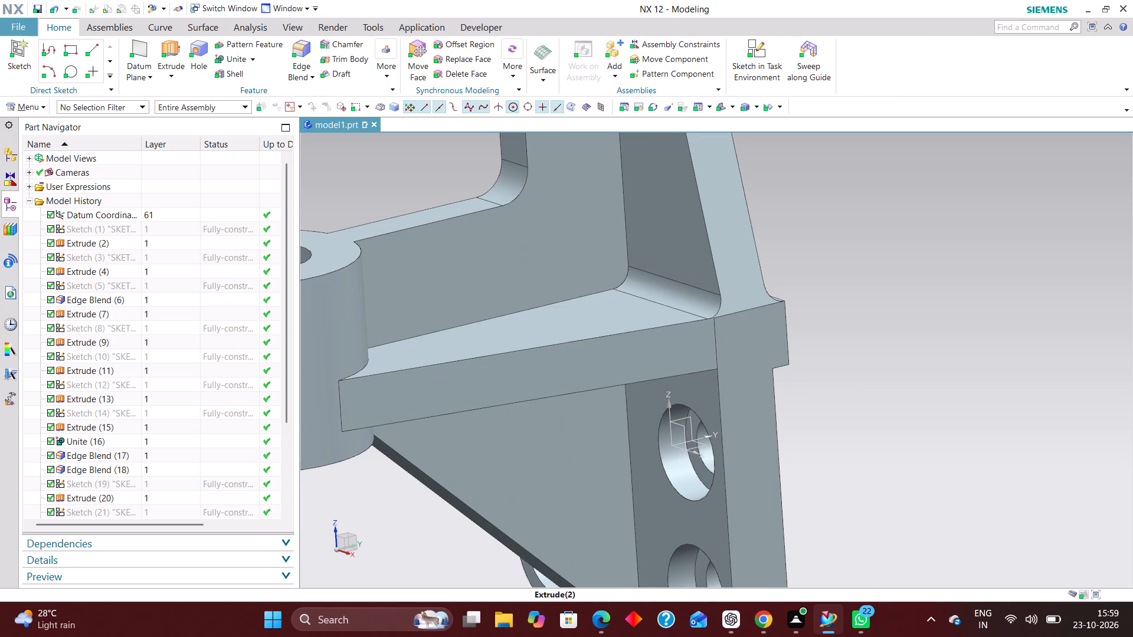
pyautogui.doubleClick(692, 295)
pyautogui.moveTo(846, 455); pyautogui.dragTo(846, 449, button='middle')
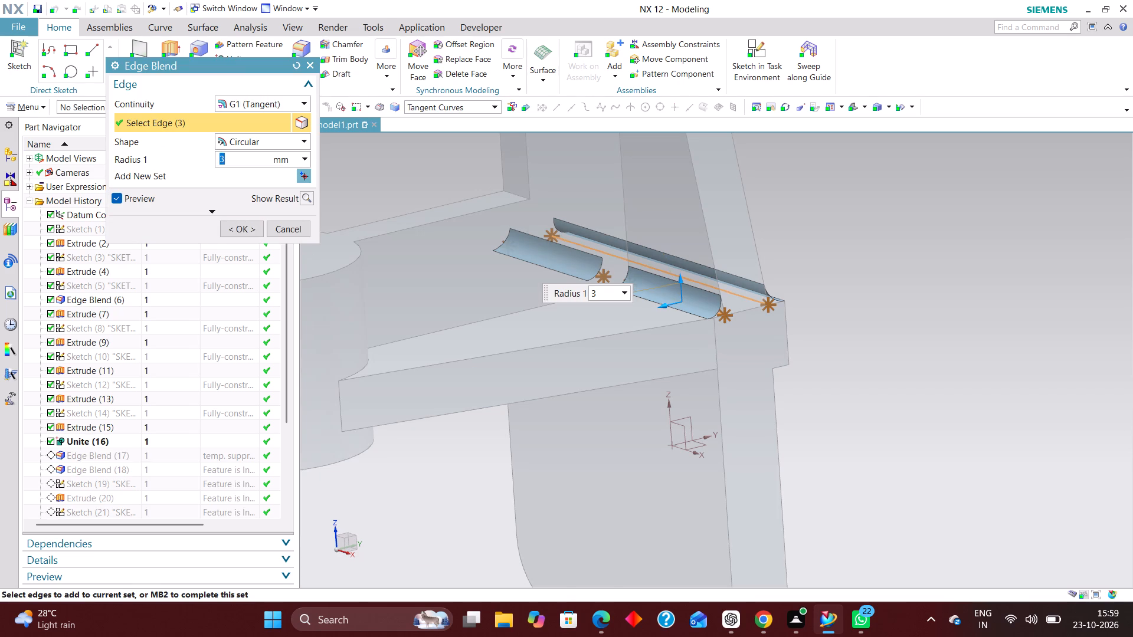
pyautogui.moveTo(846, 449); pyautogui.dragTo(849, 423, button='middle')
pyautogui.click(683, 359)
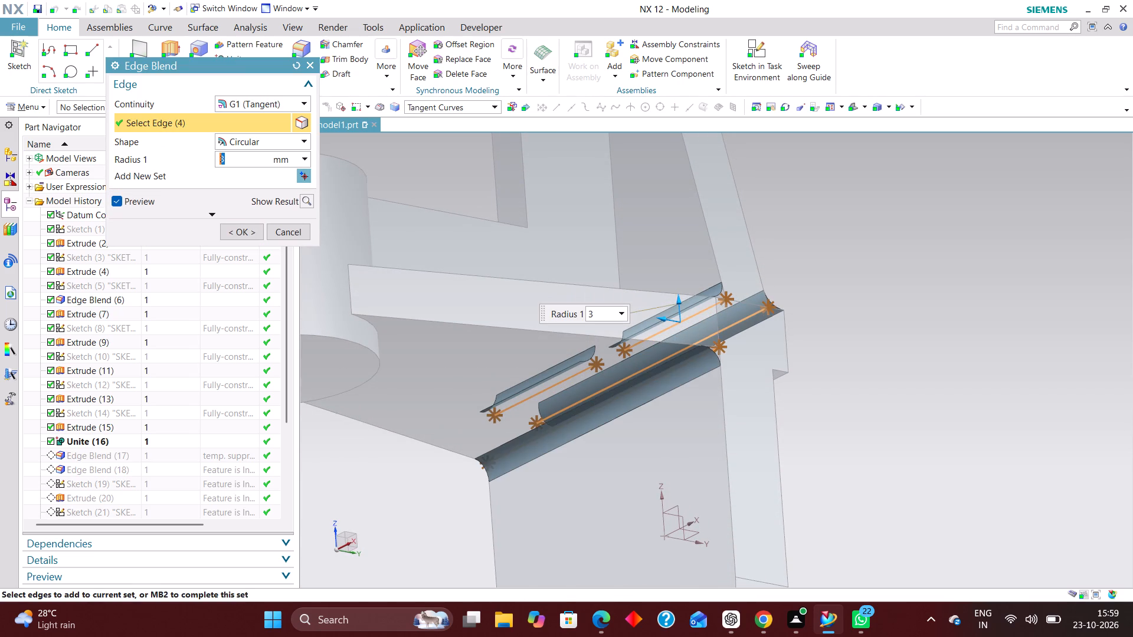
pyautogui.moveTo(861, 436); pyautogui.dragTo(800, 426, button='middle')
pyautogui.click(642, 416)
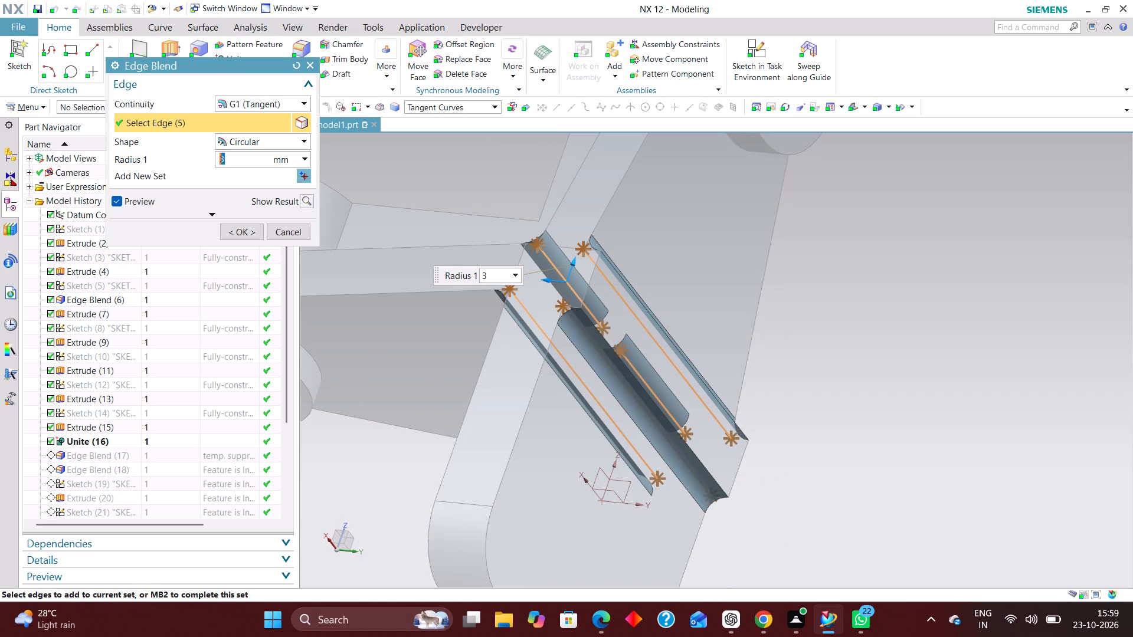
pyautogui.moveTo(444, 366); pyautogui.dragTo(500, 398, button='middle')
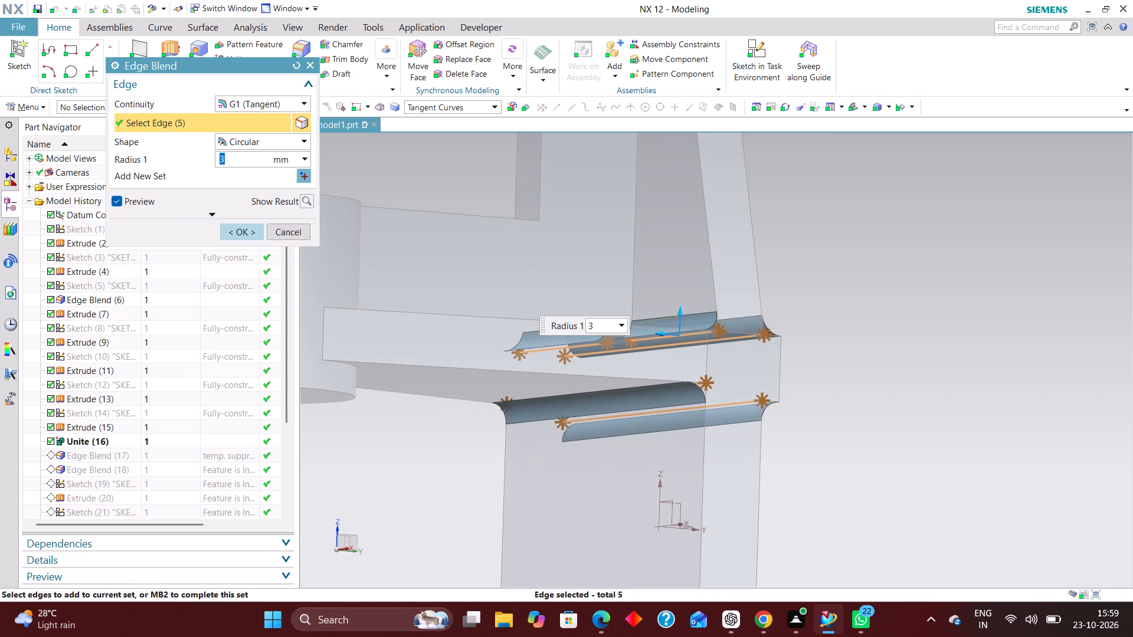
pyautogui.click(248, 231)
pyautogui.click(1020, 123)
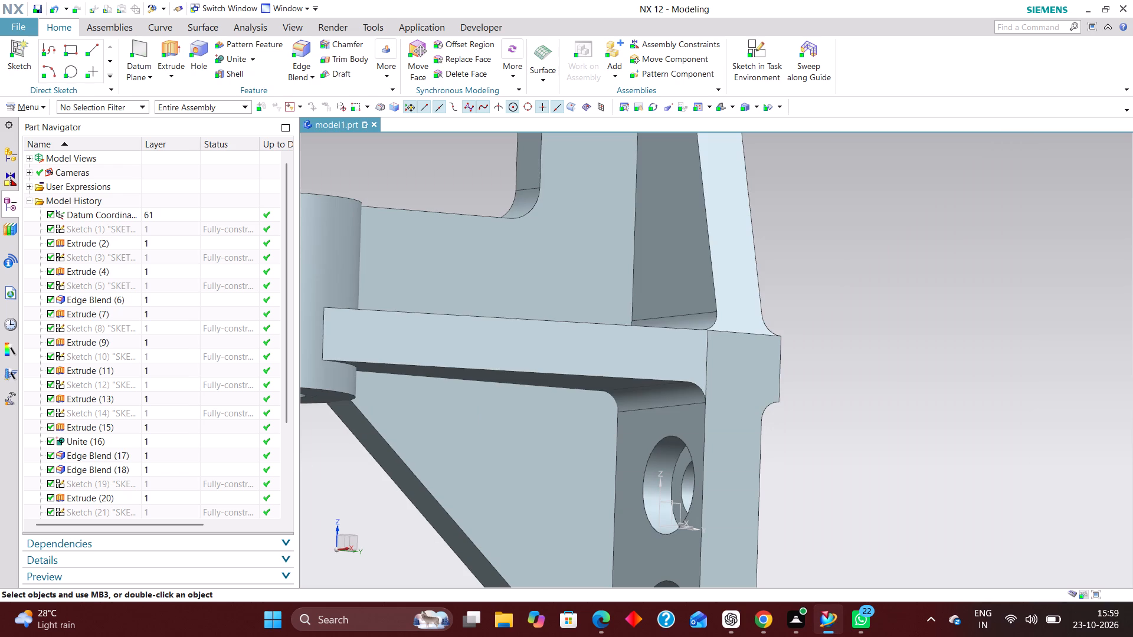
# Examine the feature history and the whole bracket from the side, front, top and isometric directions, including the blended plate junctions.
pyautogui.scroll(-2, 899, 285)
pyautogui.scroll(-9, 162, 386)
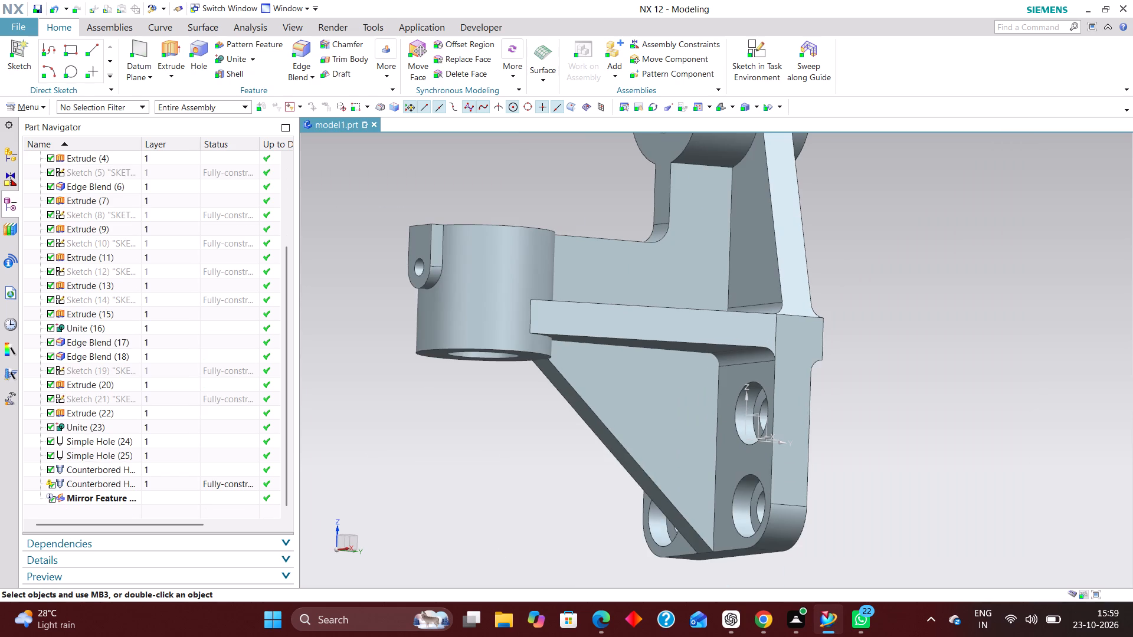
pyautogui.scroll(-2, 165, 386)
pyautogui.scroll(3, 192, 399)
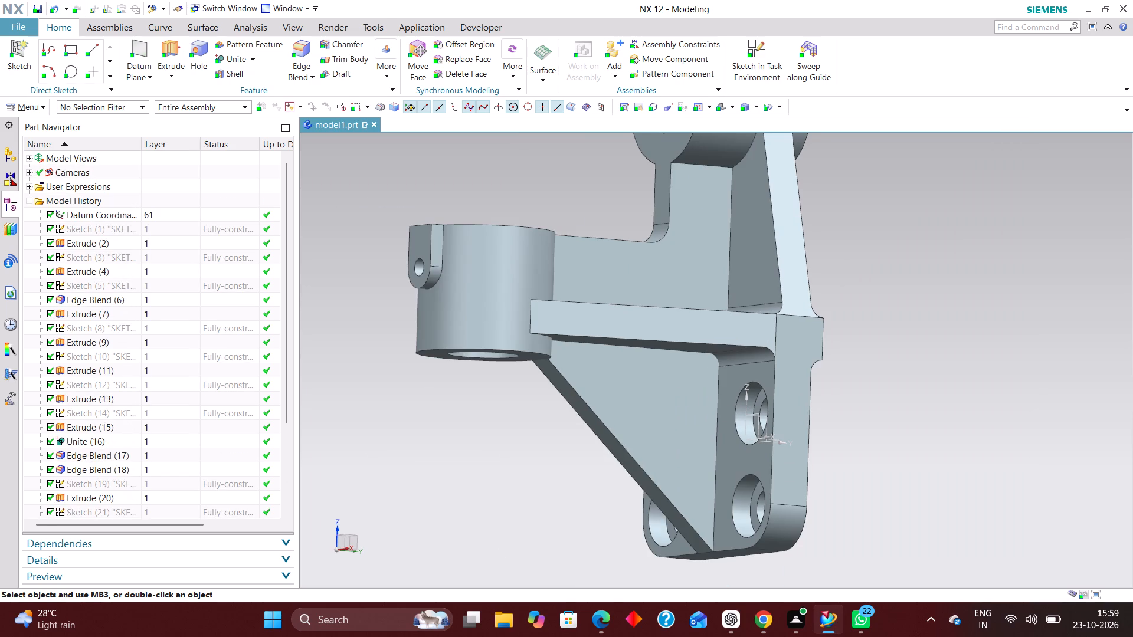
pyautogui.moveTo(888, 410); pyautogui.dragTo(669, 411, button='middle')
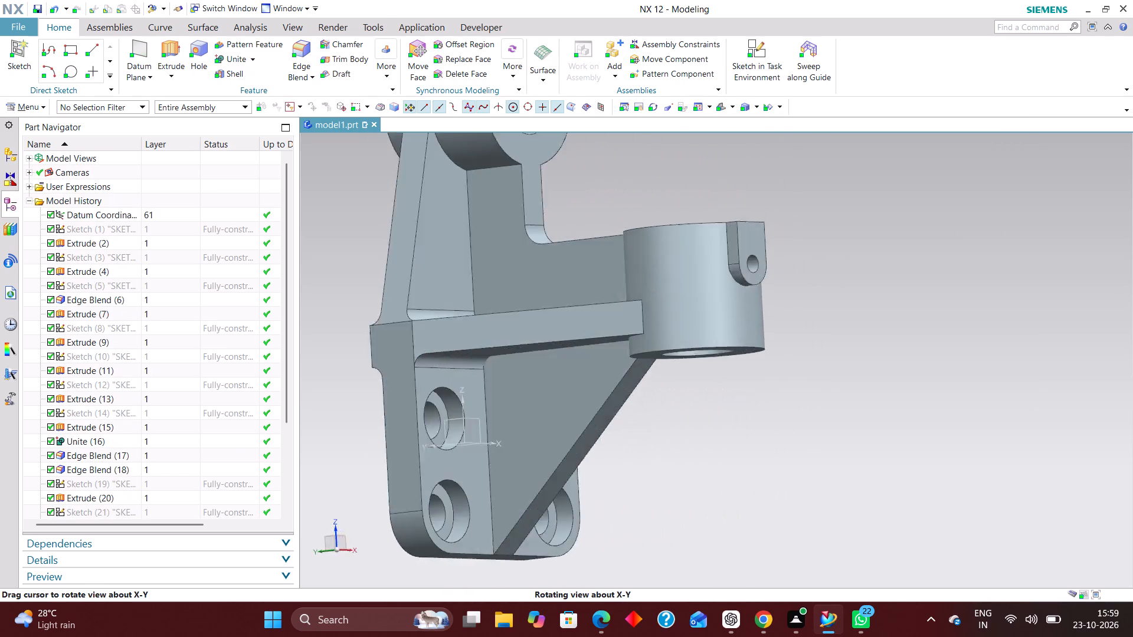
pyautogui.moveTo(669, 411); pyautogui.dragTo(636, 376, button='middle')
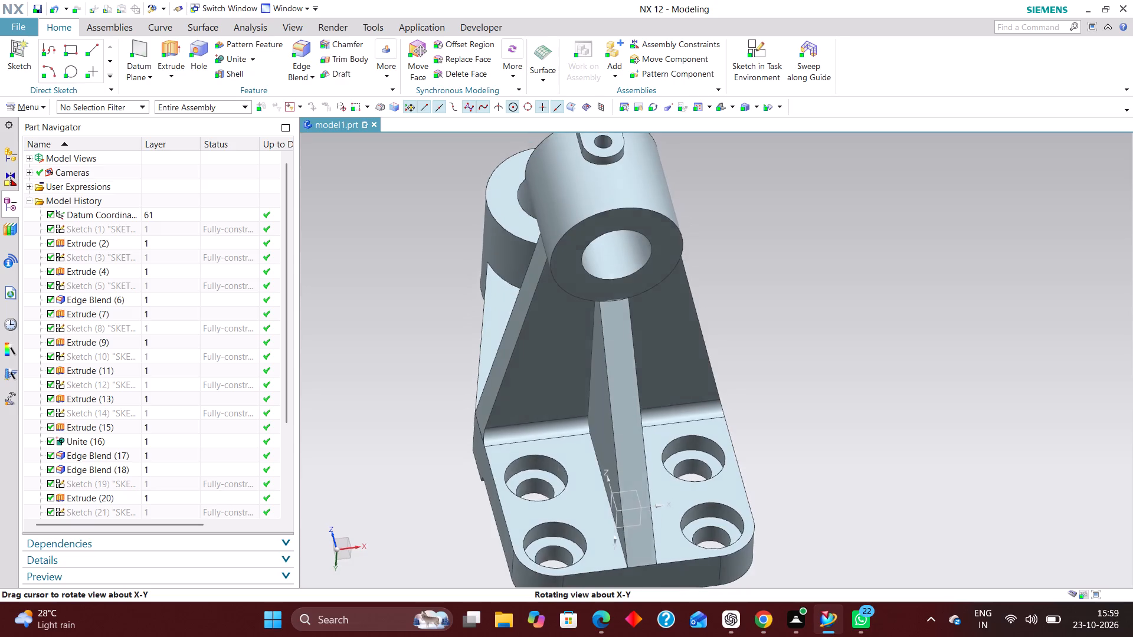
pyautogui.moveTo(636, 376); pyautogui.dragTo(624, 501, button='middle')
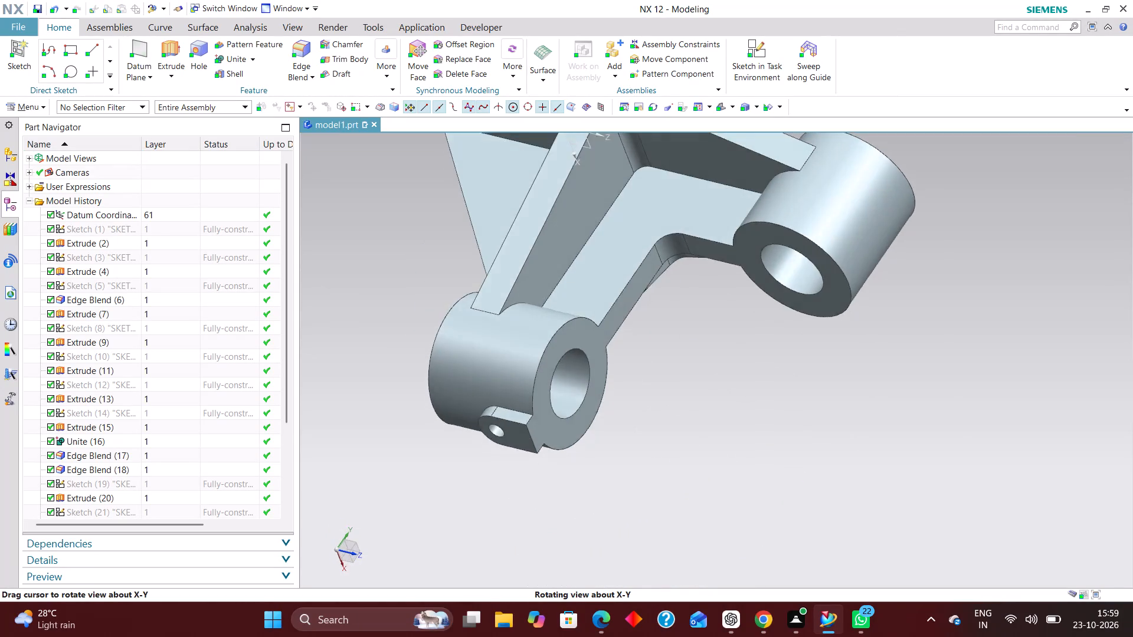
pyautogui.moveTo(624, 501); pyautogui.dragTo(585, 432, button='middle')
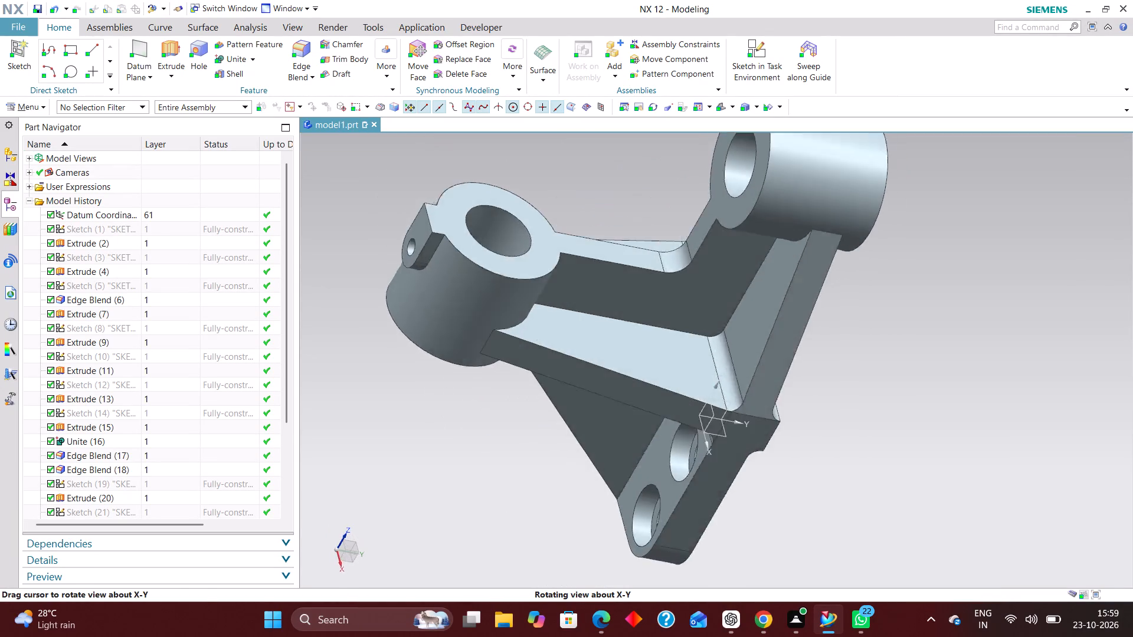
pyautogui.moveTo(585, 432); pyautogui.dragTo(576, 422, button='middle')
pyautogui.press('End')
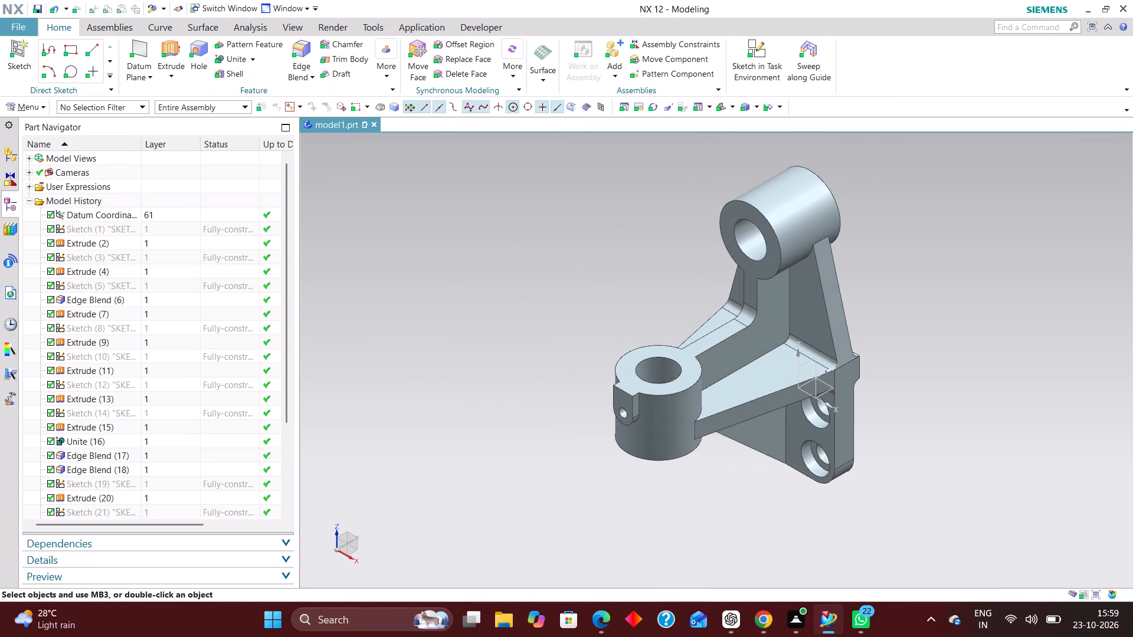
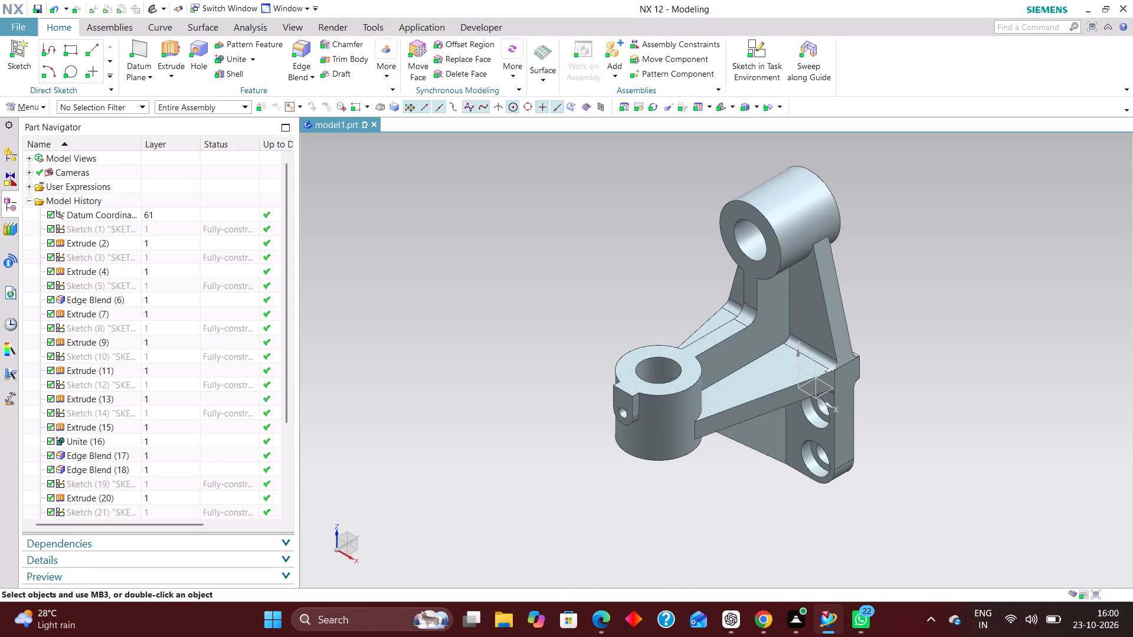
# Measure the distance between the top and bottom faces of the lower cylindrical boss.
pyautogui.scroll(5, 848, 372)
pyautogui.scroll(6, 804, 396)
pyautogui.scroll(-2, 680, 405)
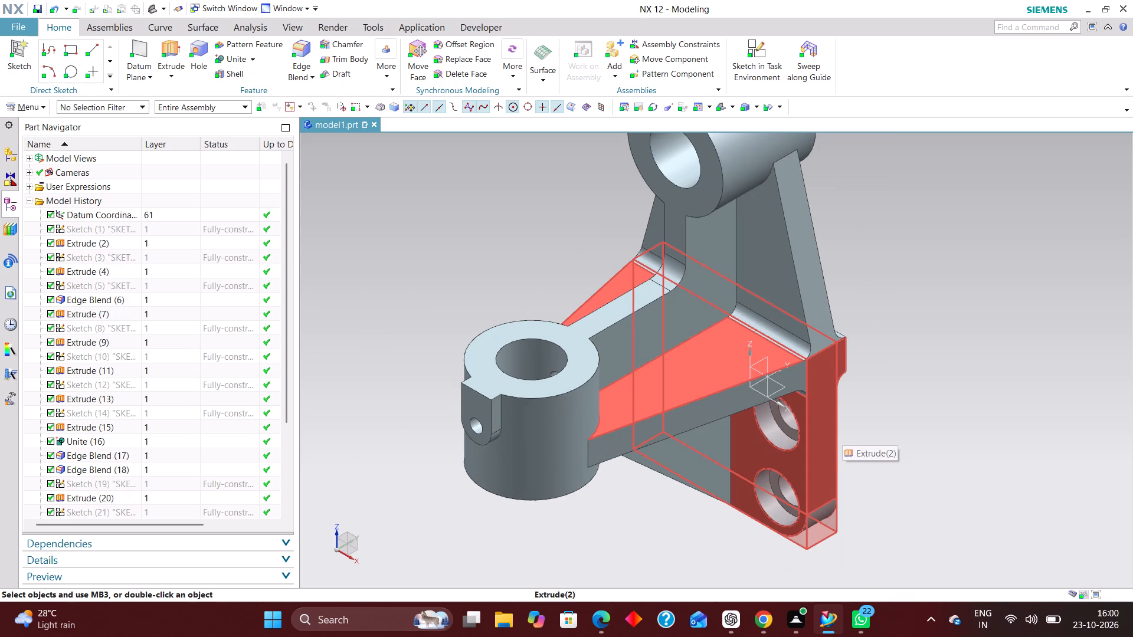
pyautogui.moveTo(880, 405); pyautogui.dragTo(848, 418, button='middle')
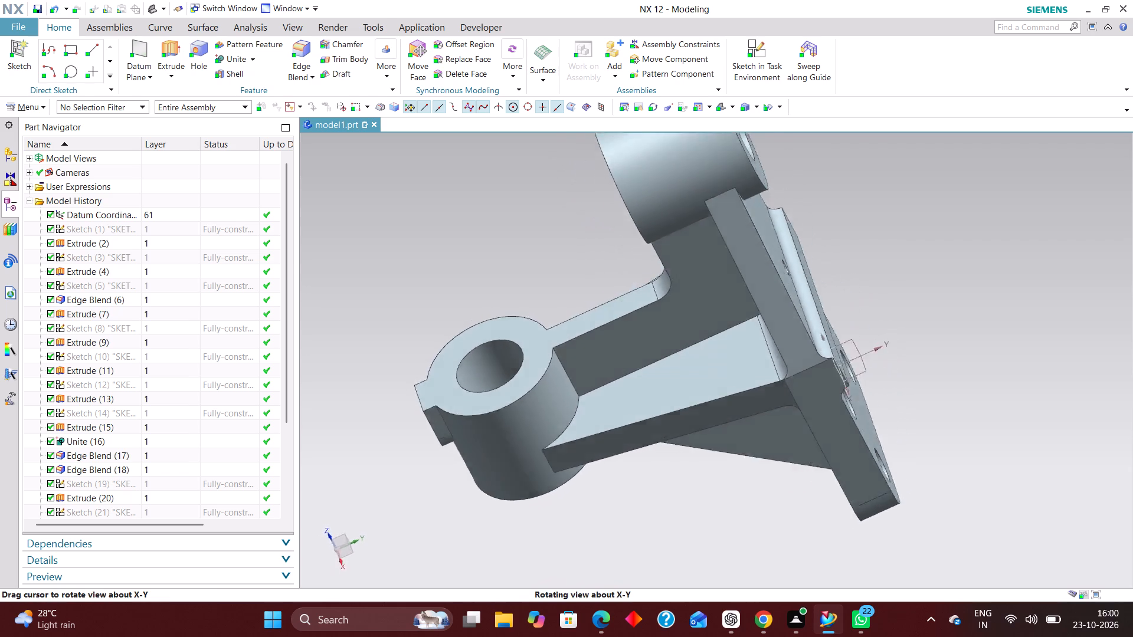
pyautogui.moveTo(848, 418); pyautogui.dragTo(851, 395, button='middle')
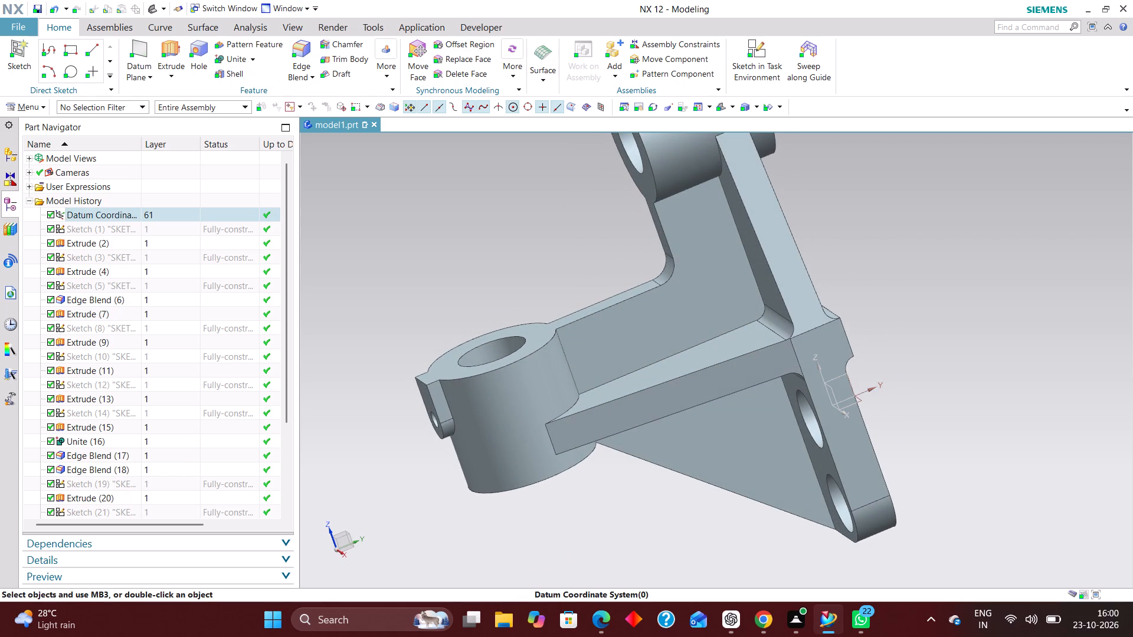
pyautogui.middleClick(702, 421)
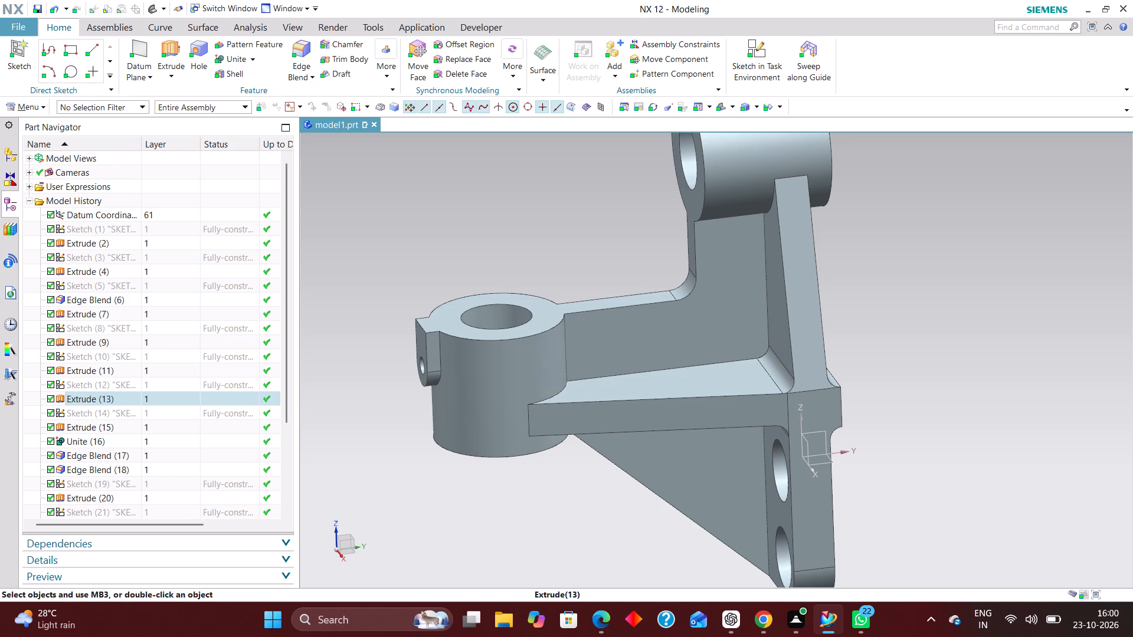
pyautogui.click(250, 22)
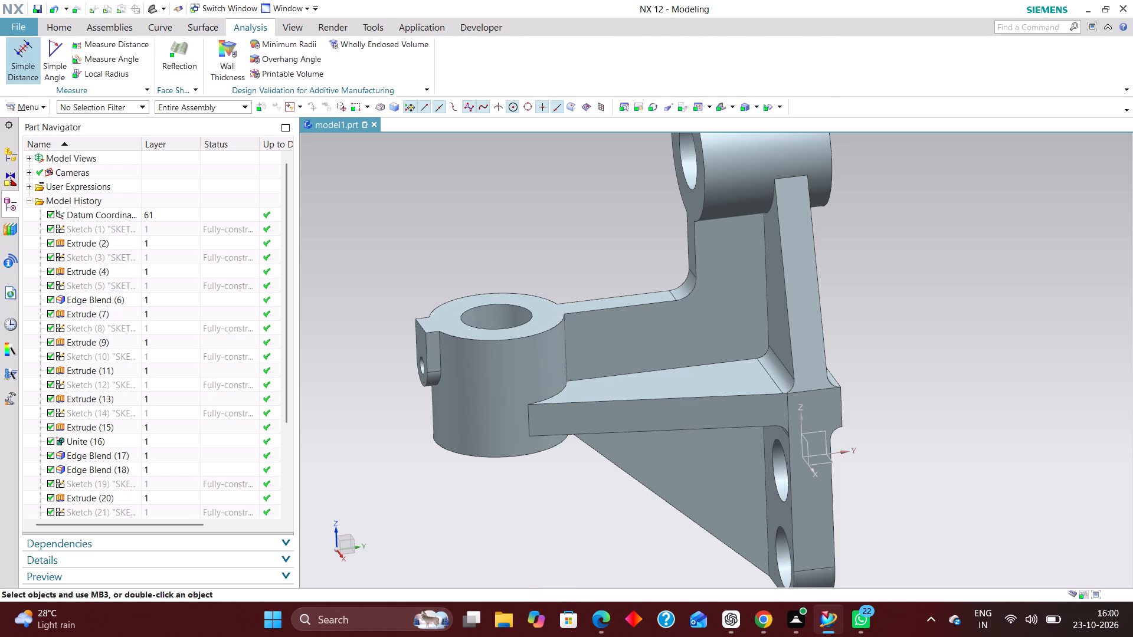
pyautogui.click(13, 51)
pyautogui.click(443, 311)
pyautogui.scroll(1, 531, 510)
pyautogui.moveTo(531, 510); pyautogui.dragTo(523, 442, button='middle')
pyautogui.click(425, 346)
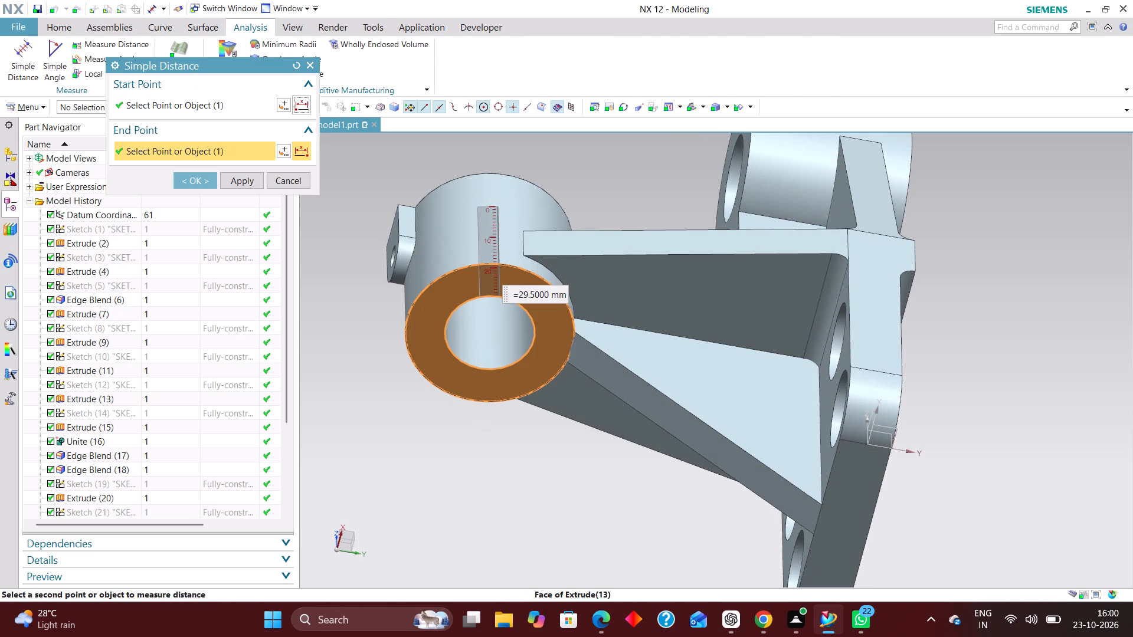
pyautogui.click(296, 185)
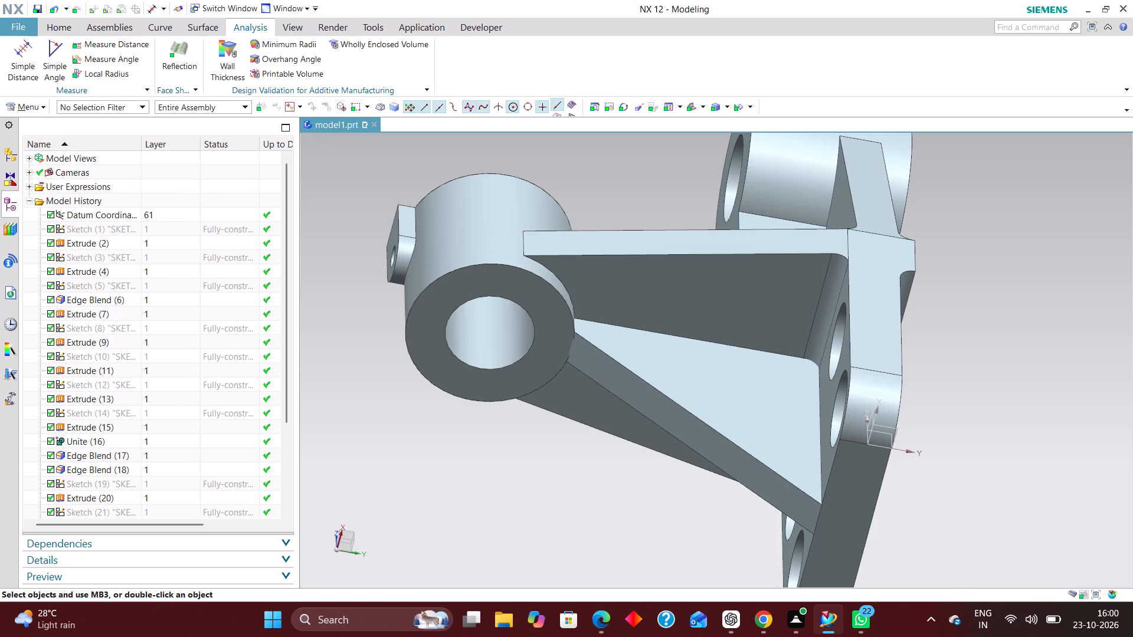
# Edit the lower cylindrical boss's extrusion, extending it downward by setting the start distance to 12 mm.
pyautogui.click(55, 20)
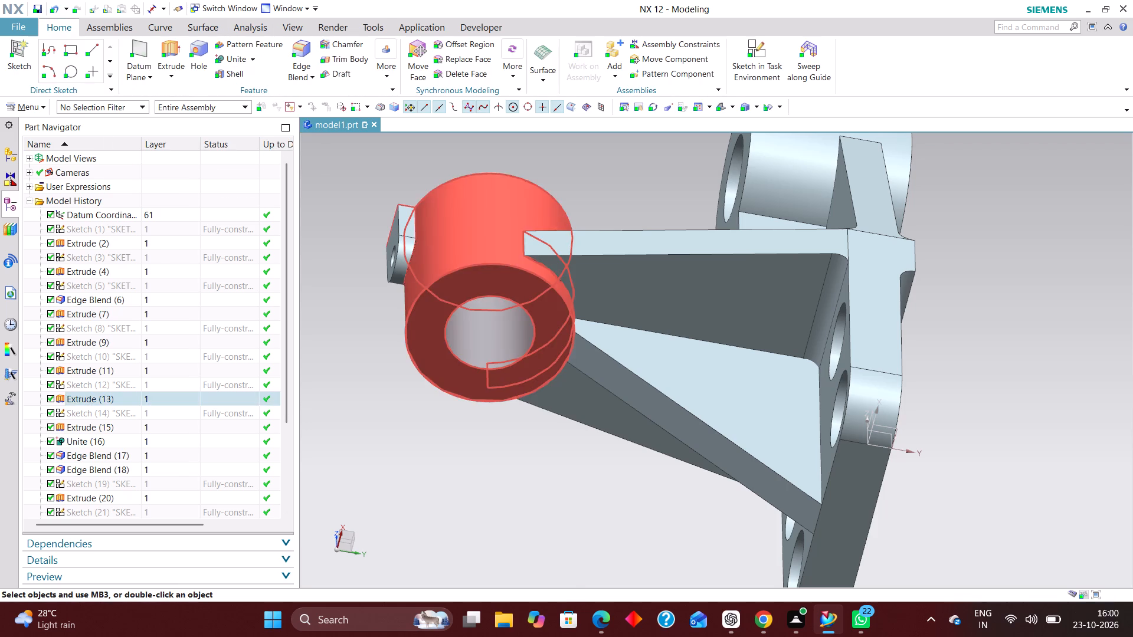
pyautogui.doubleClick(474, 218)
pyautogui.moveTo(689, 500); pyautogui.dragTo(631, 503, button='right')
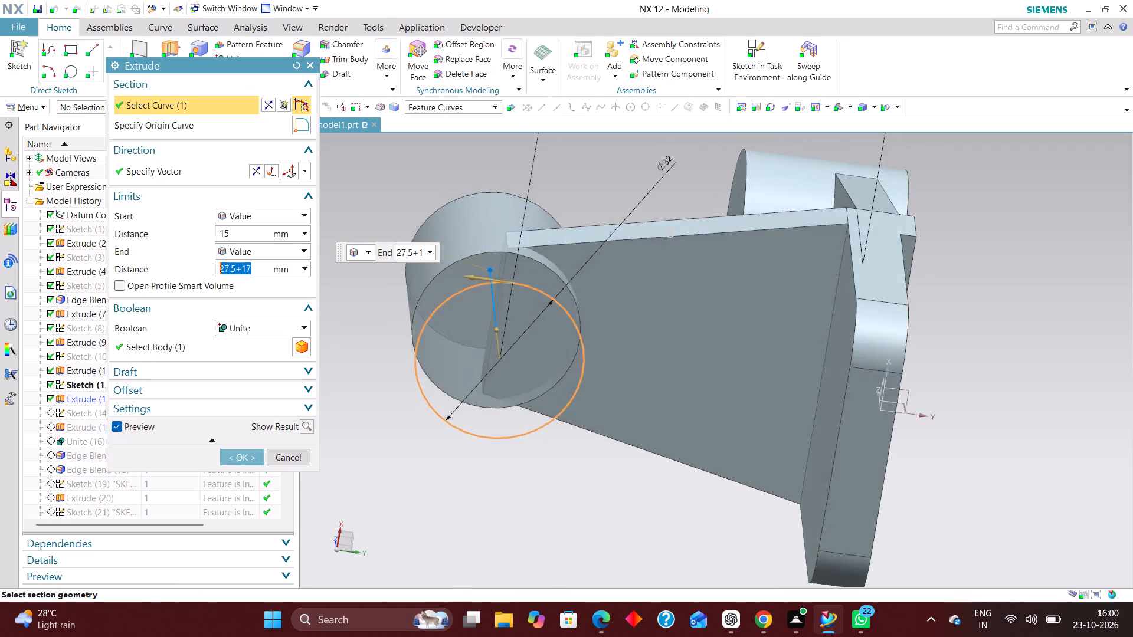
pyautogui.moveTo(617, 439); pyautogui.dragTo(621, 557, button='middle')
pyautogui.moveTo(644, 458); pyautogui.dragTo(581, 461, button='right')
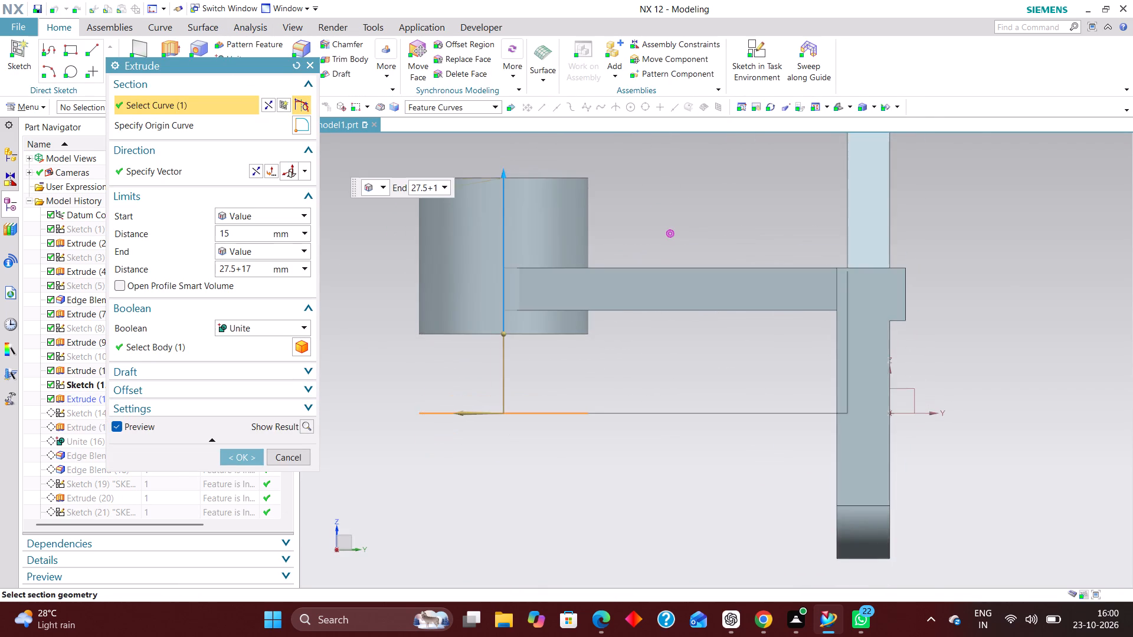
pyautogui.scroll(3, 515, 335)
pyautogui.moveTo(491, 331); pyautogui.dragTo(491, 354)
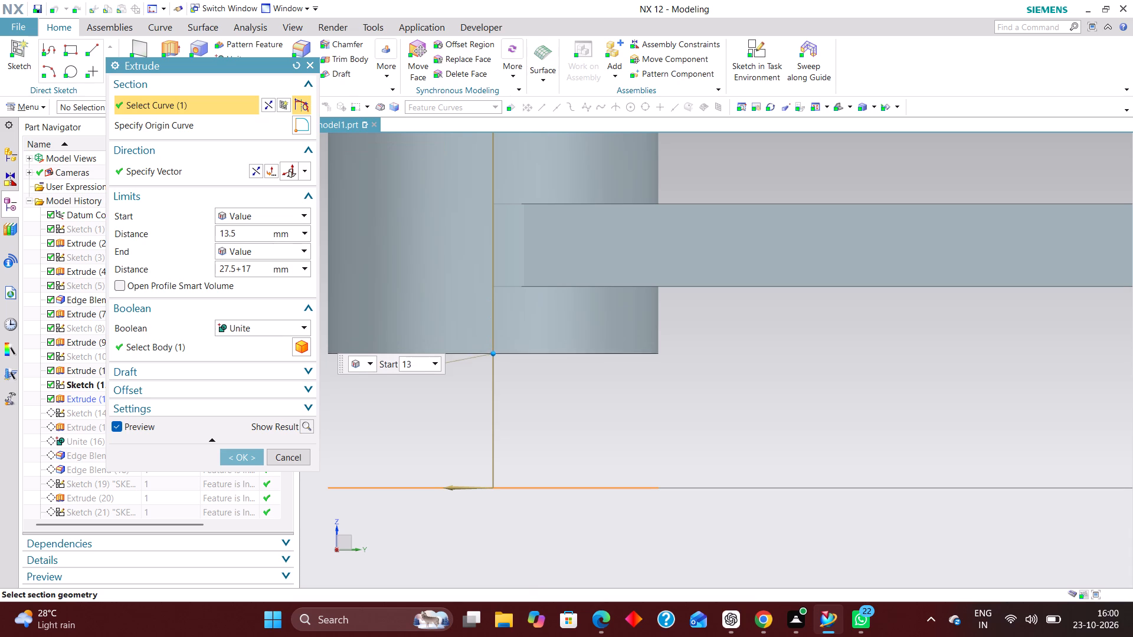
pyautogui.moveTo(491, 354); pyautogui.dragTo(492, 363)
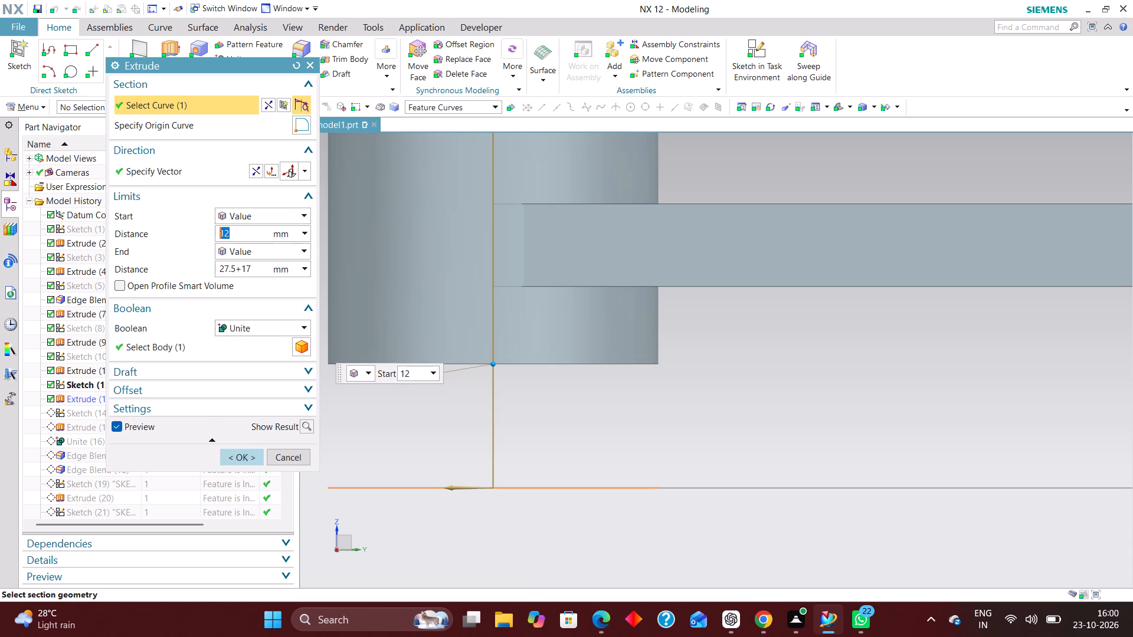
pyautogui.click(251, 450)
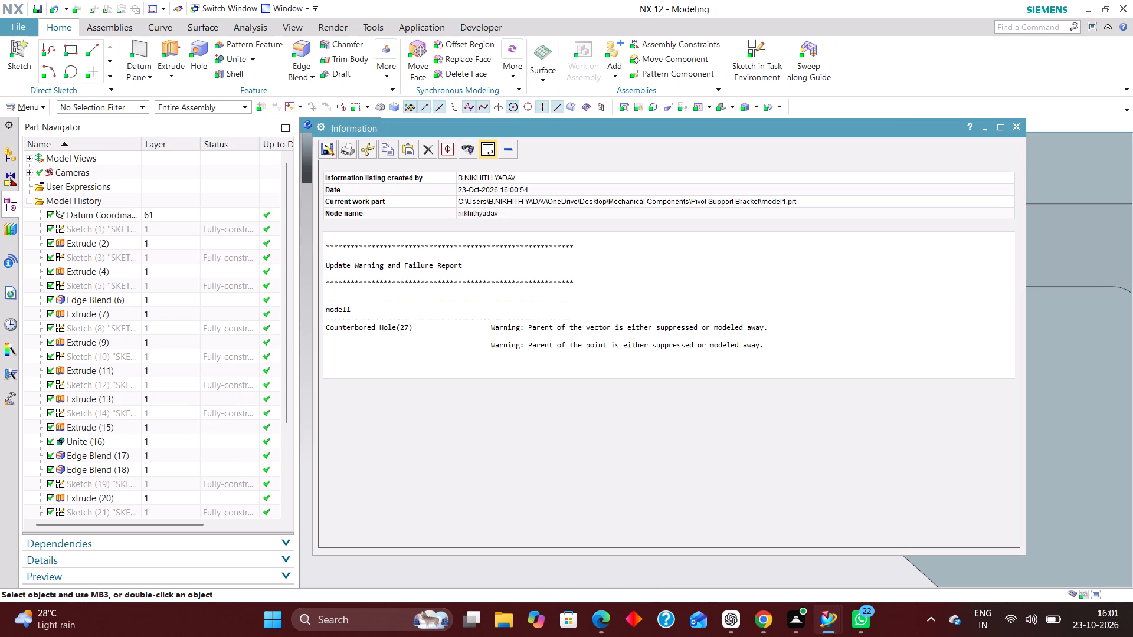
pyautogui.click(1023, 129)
# Measure the lower cylindrical boss's height again, from its top face to its bottom face.
pyautogui.scroll(-5, 695, 327)
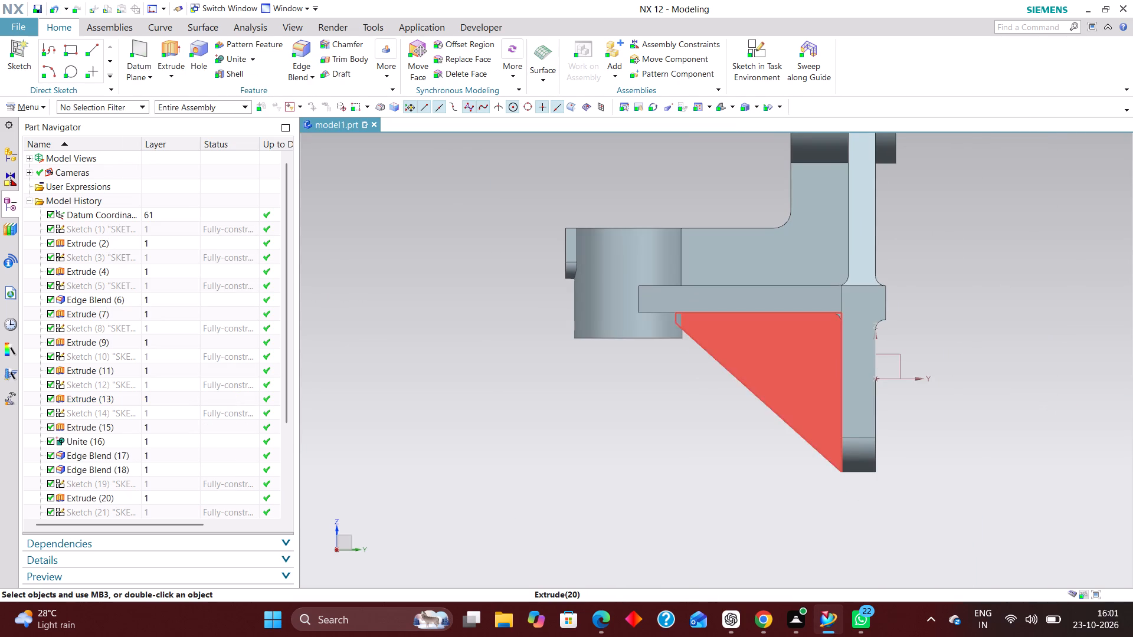
pyautogui.moveTo(712, 376); pyautogui.dragTo(719, 323, button='middle')
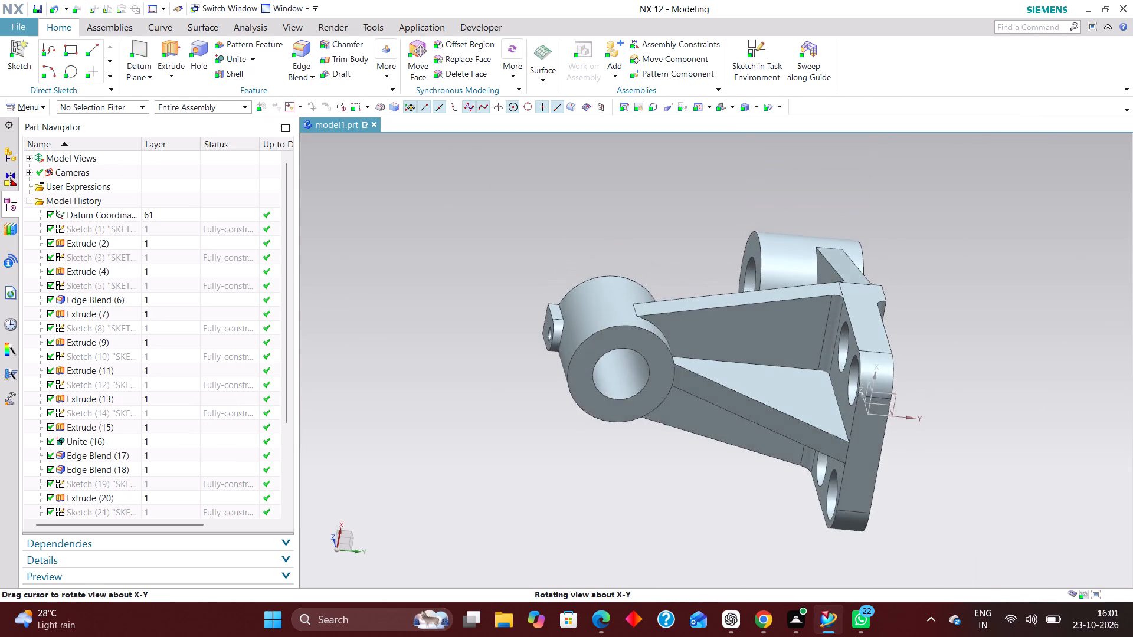
pyautogui.moveTo(719, 323); pyautogui.dragTo(711, 383, button='middle')
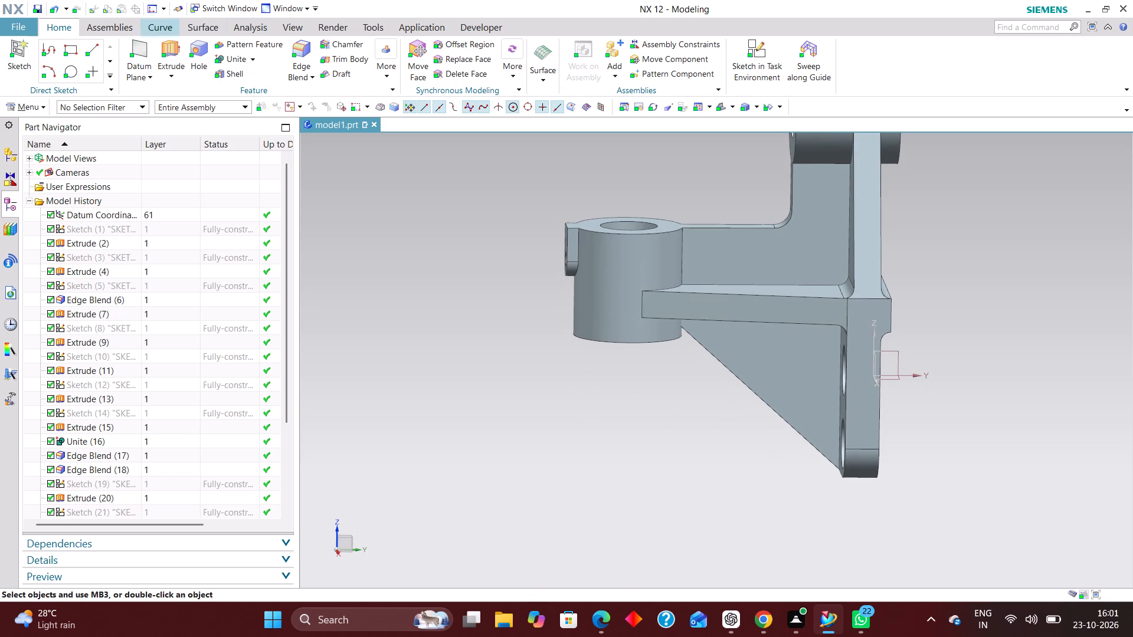
pyautogui.click(251, 30)
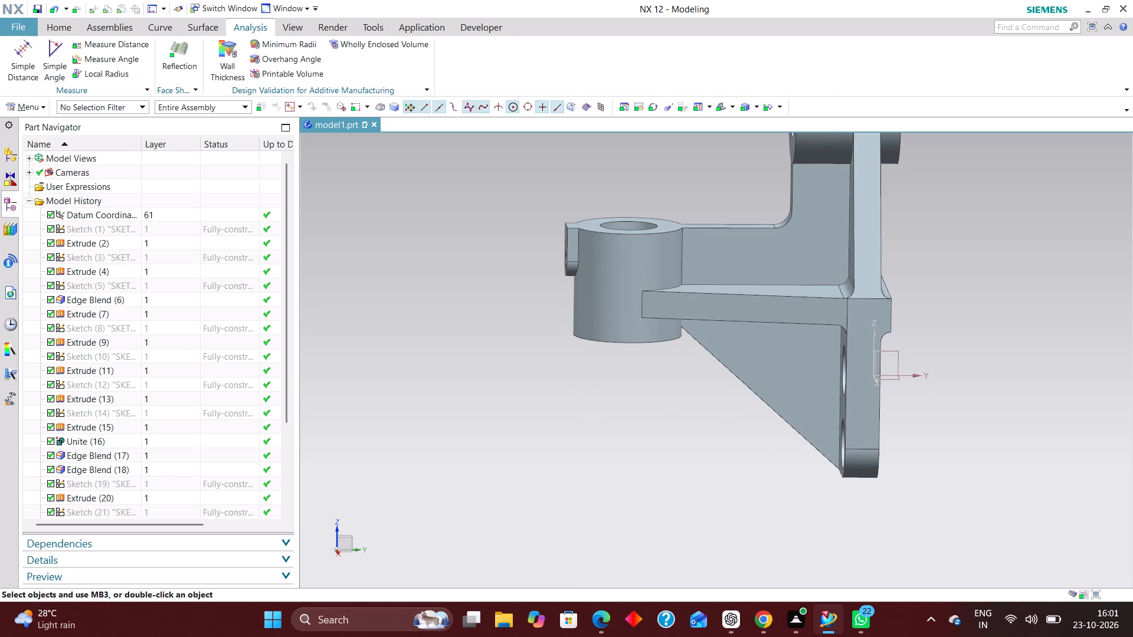
pyautogui.click(27, 57)
pyautogui.scroll(6, 606, 219)
pyautogui.click(598, 222)
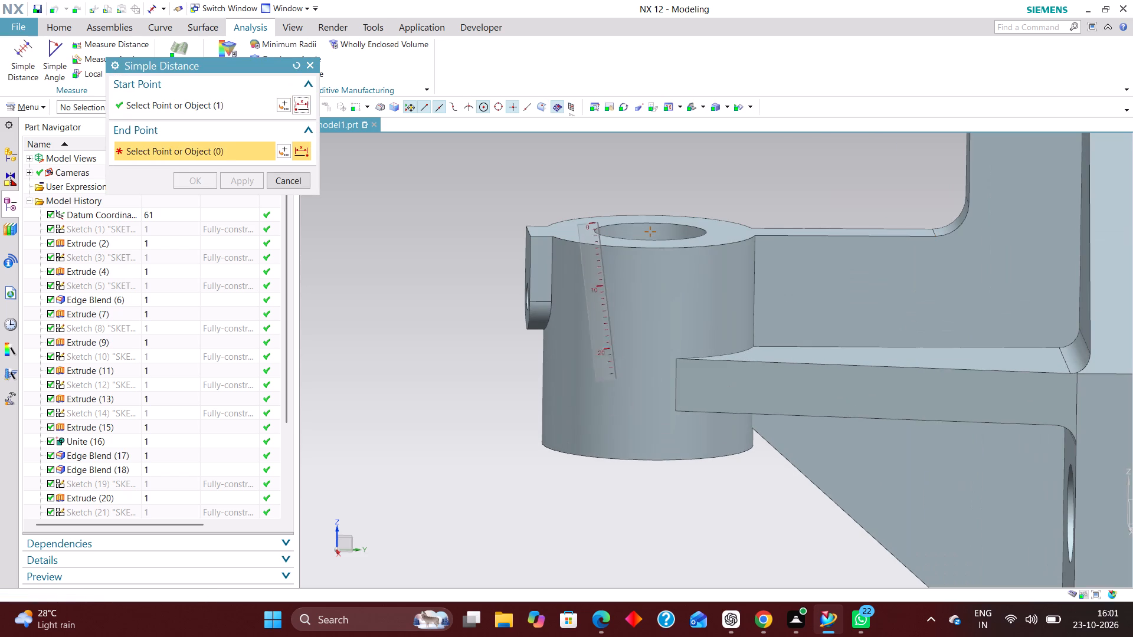
pyautogui.scroll(1, 634, 480)
pyautogui.moveTo(633, 479); pyautogui.dragTo(631, 429, button='middle')
pyautogui.scroll(1, 609, 414)
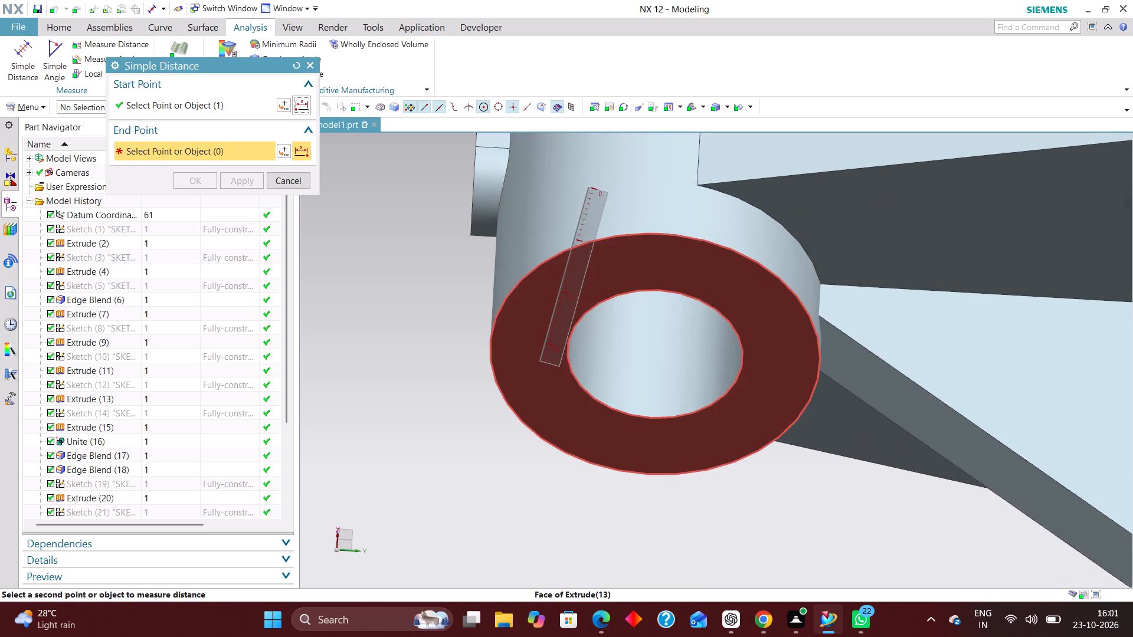
pyautogui.click(540, 361)
pyautogui.click(284, 177)
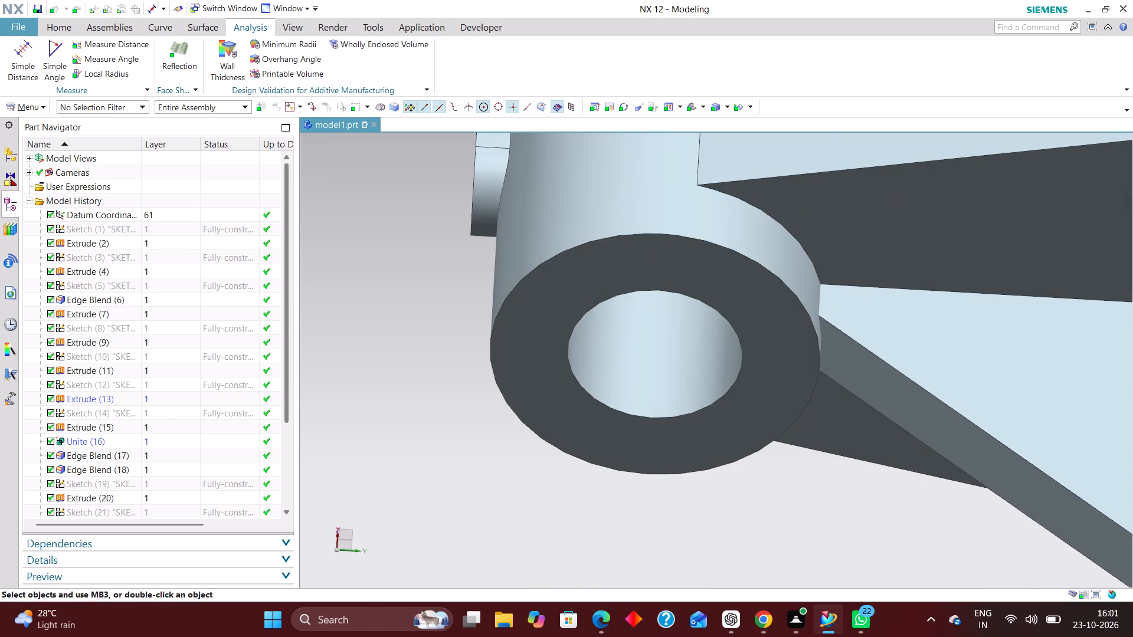
# Extend the lower cylindrical boss's extrusion further downward, bringing its start distance slightly below 10.5 mm.
pyautogui.scroll(-2, 603, 288)
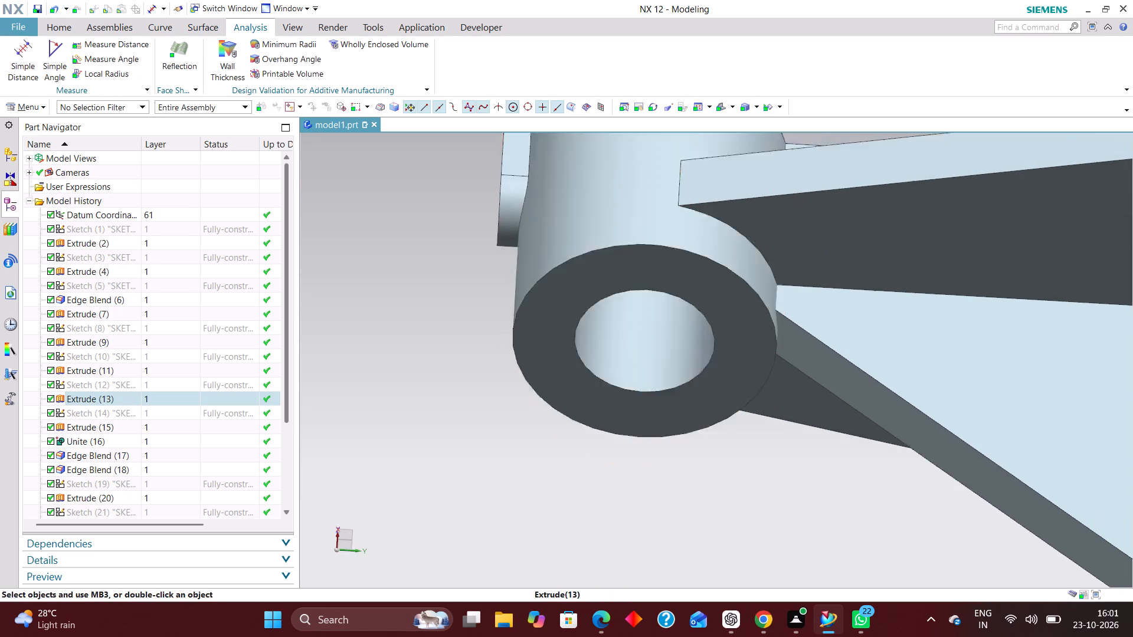
pyautogui.scroll(-2, 604, 288)
pyautogui.moveTo(613, 369); pyautogui.dragTo(623, 418, button='middle')
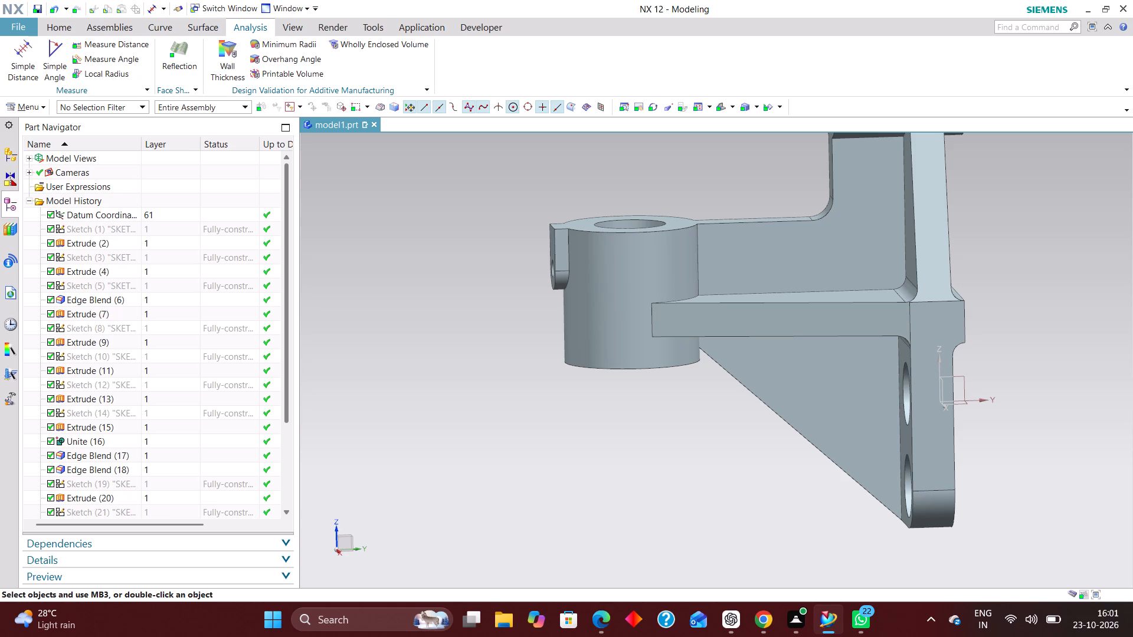
pyautogui.click(69, 28)
pyautogui.doubleClick(610, 331)
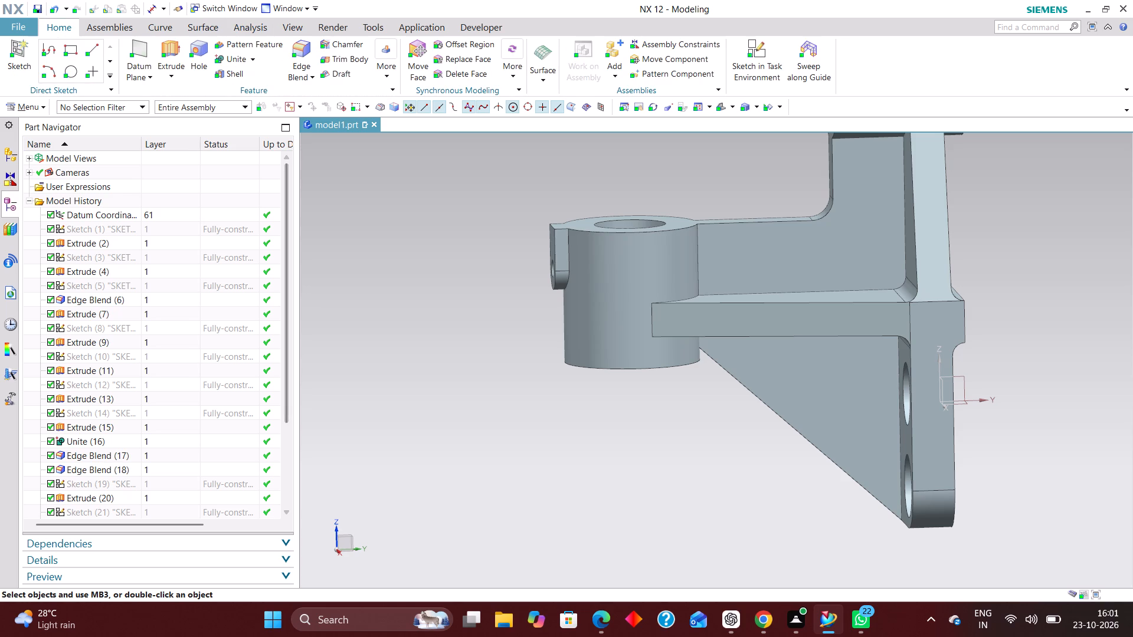
pyautogui.click(626, 361)
pyautogui.scroll(2, 646, 383)
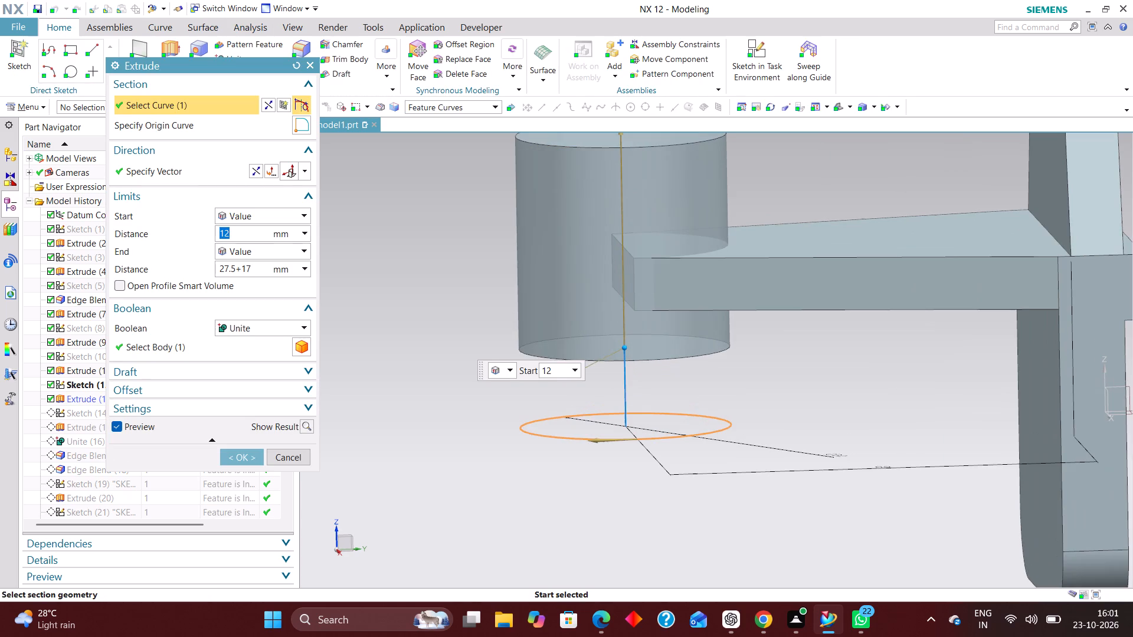
pyautogui.moveTo(623, 347); pyautogui.dragTo(626, 357)
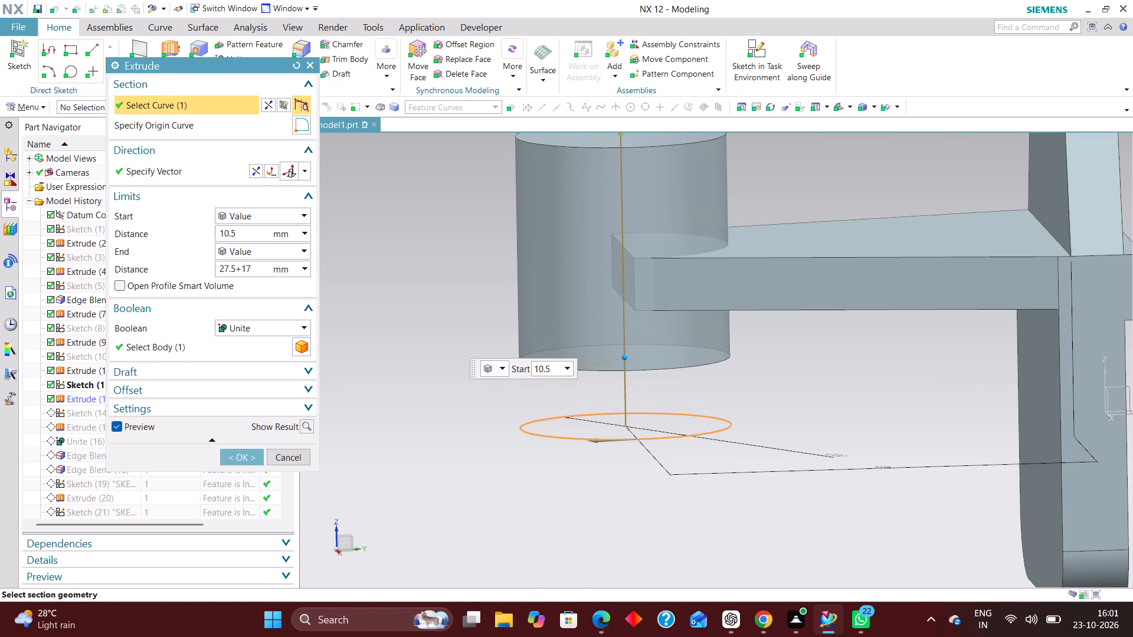
pyautogui.moveTo(626, 357); pyautogui.dragTo(626, 360)
pyautogui.click(246, 458)
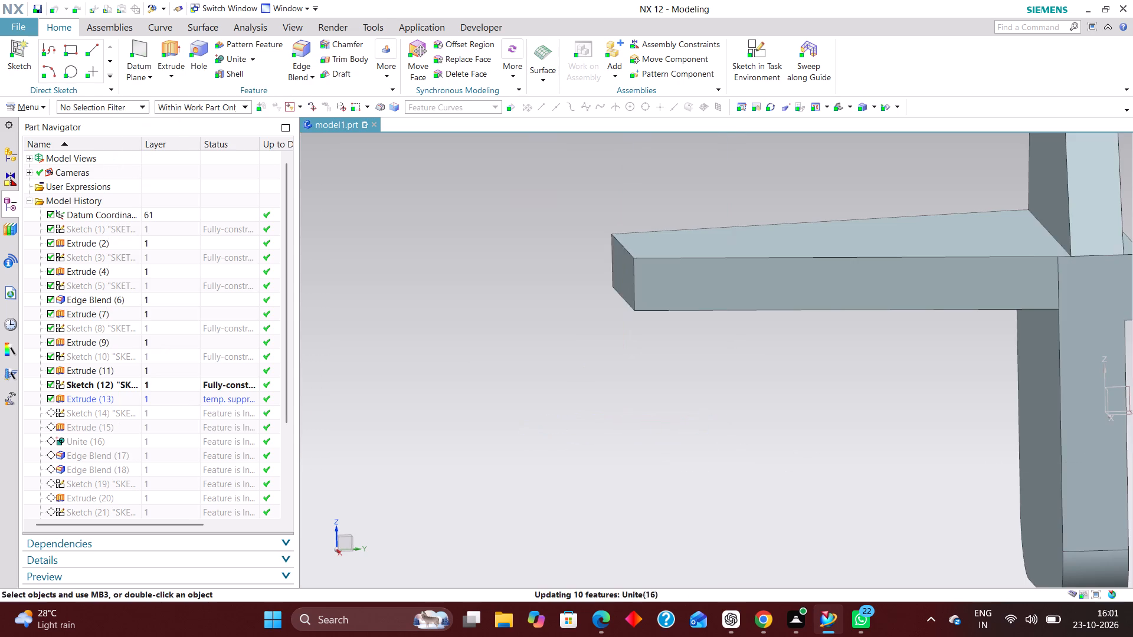
pyautogui.scroll(-5, 161, 329)
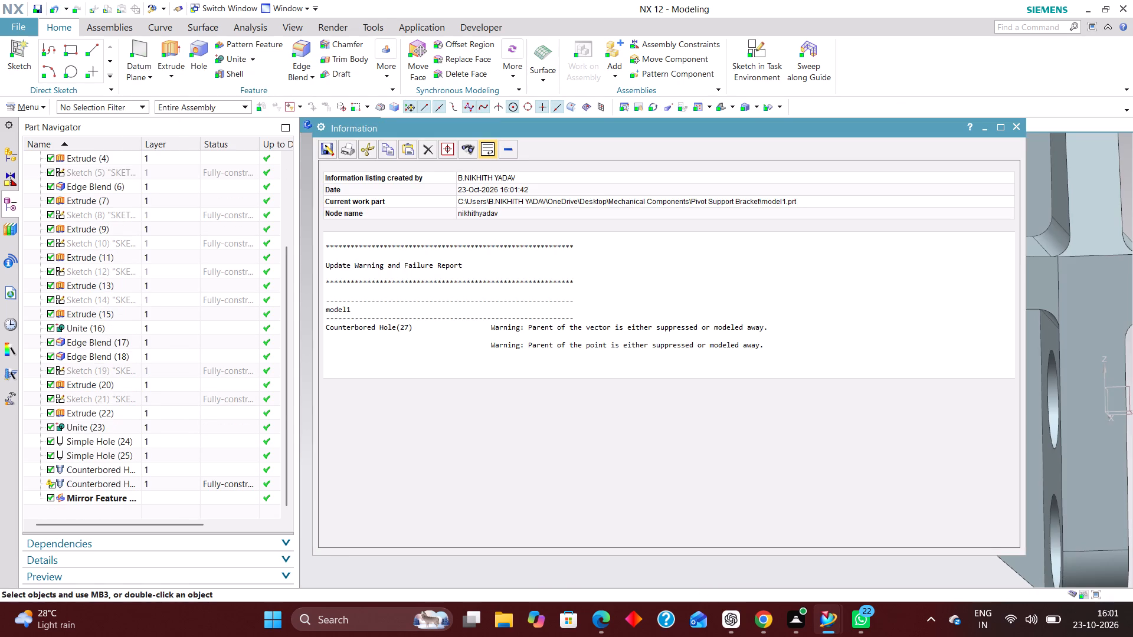
pyautogui.click(1021, 123)
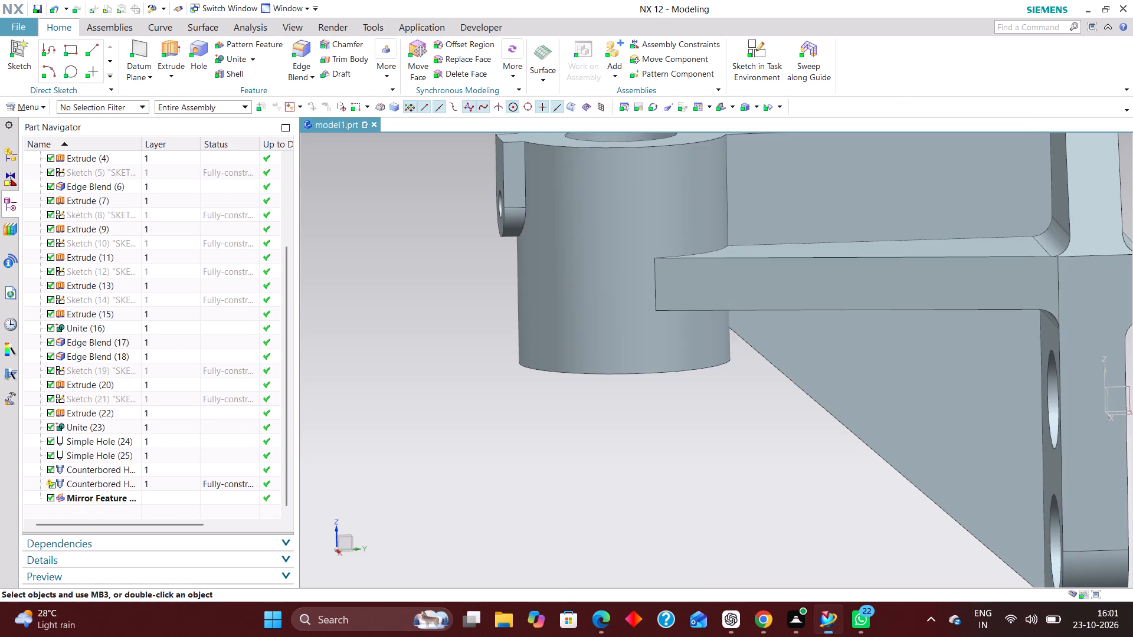
# Measure the lower cylindrical boss's height from its top face to its bottom face.
pyautogui.scroll(-5, 667, 237)
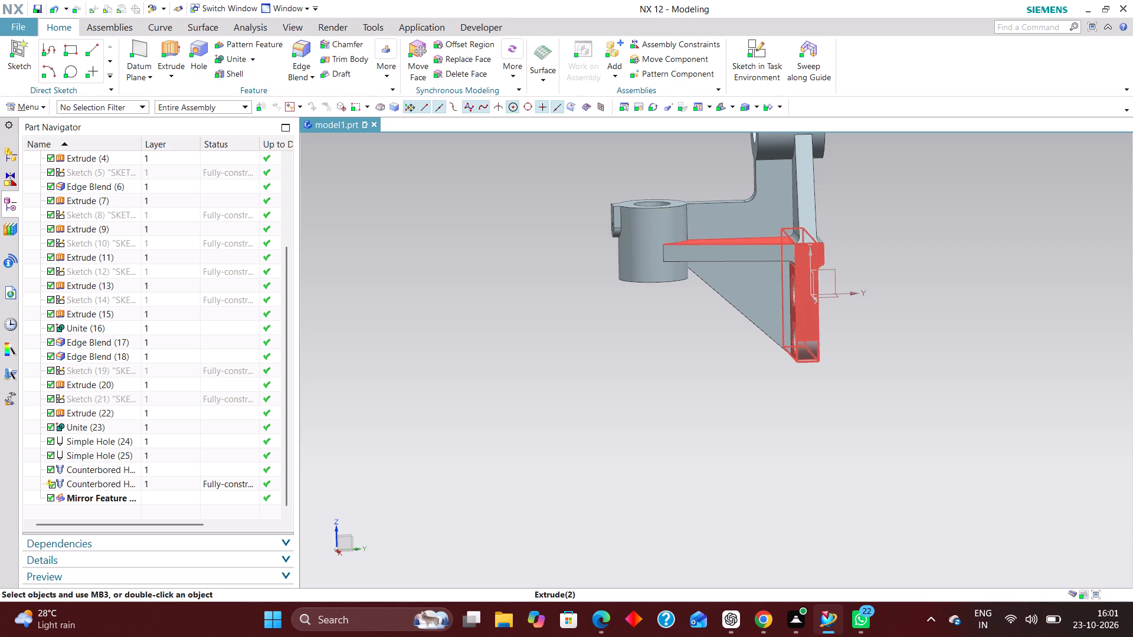
pyautogui.scroll(-1, 803, 225)
pyautogui.scroll(2, 813, 177)
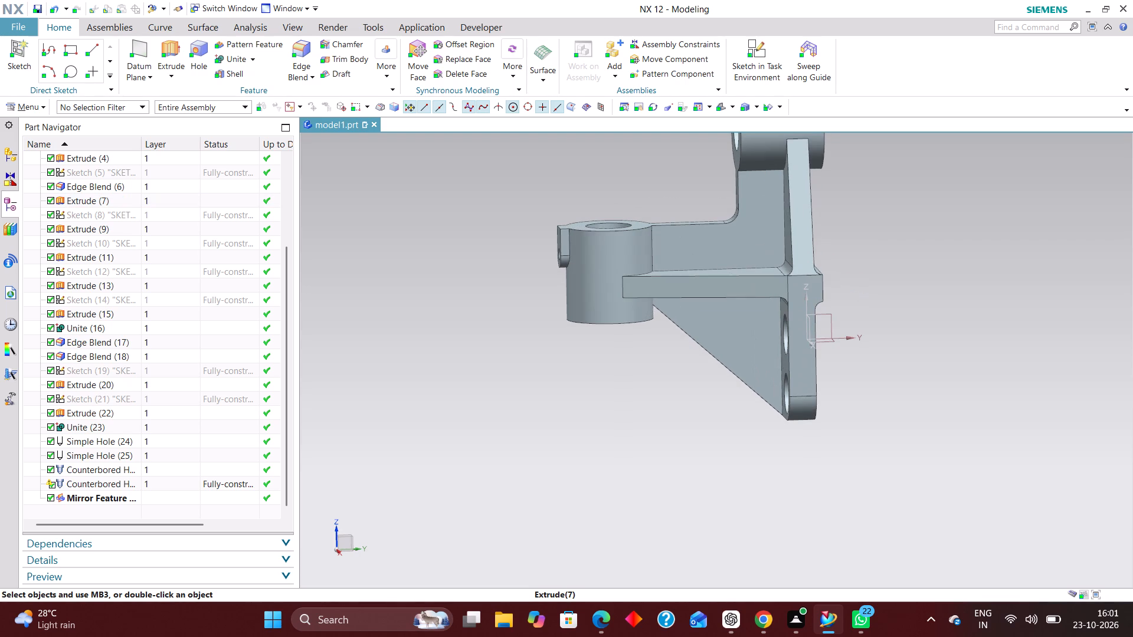
pyautogui.click(256, 26)
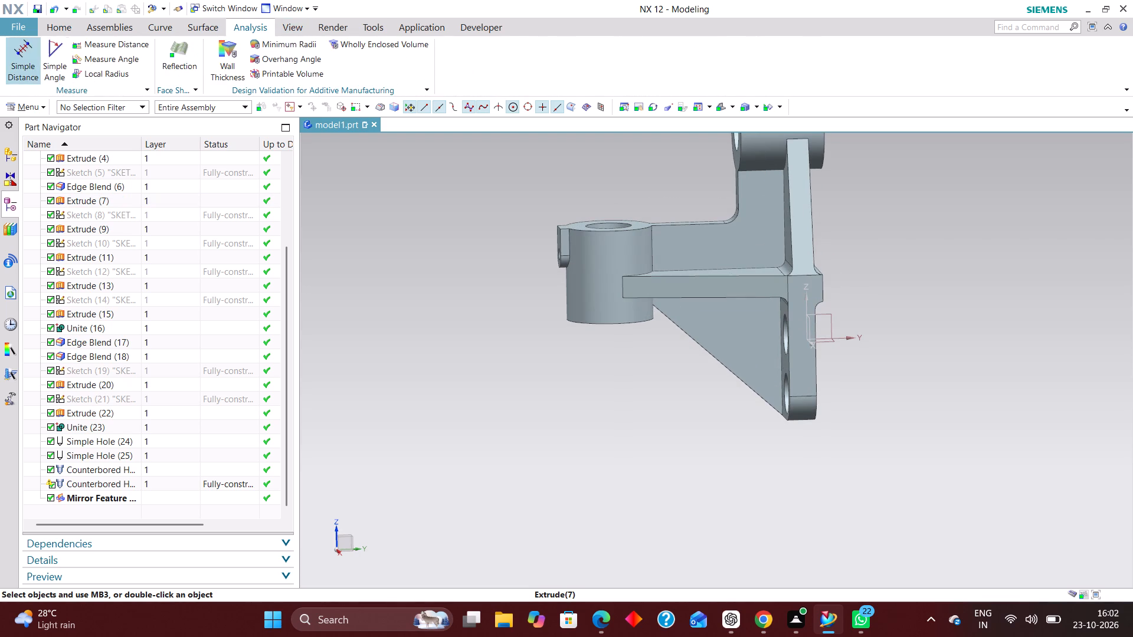
pyautogui.click(27, 60)
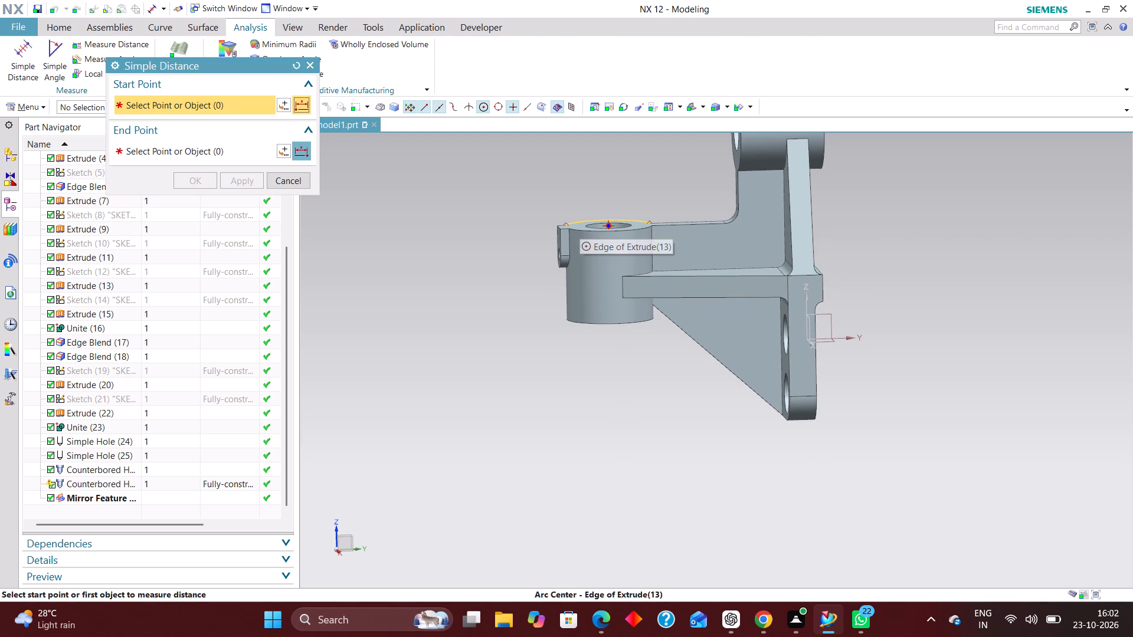
pyautogui.moveTo(640, 170); pyautogui.dragTo(643, 207, button='middle')
pyautogui.scroll(1, 643, 207)
pyautogui.click(594, 222)
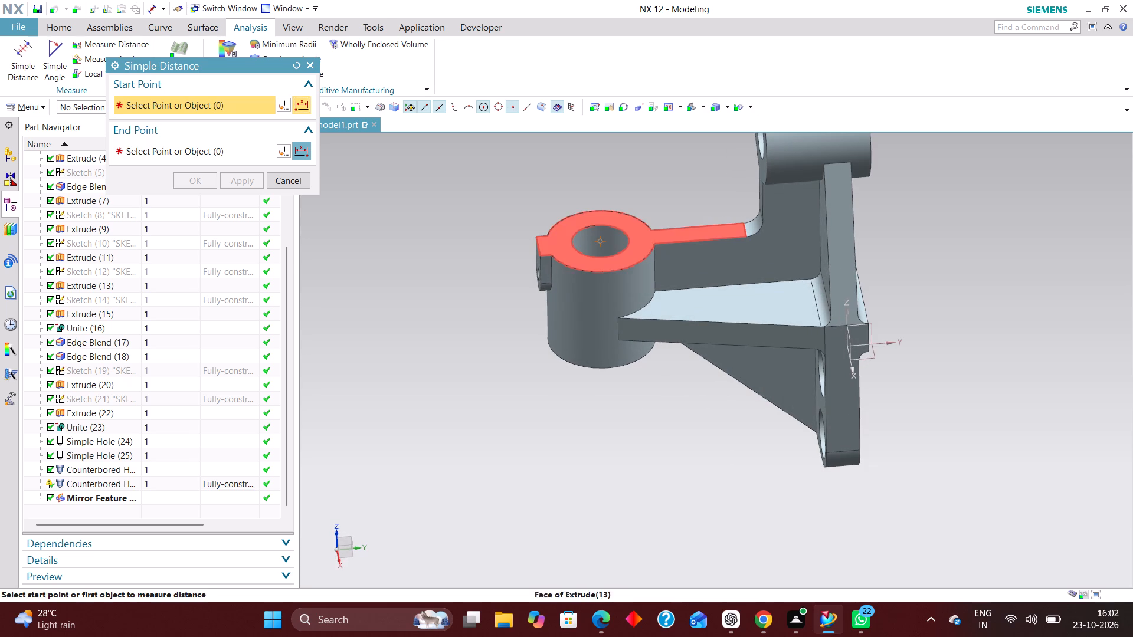
pyautogui.moveTo(628, 368); pyautogui.dragTo(626, 281, button='middle')
pyautogui.scroll(1, 626, 277)
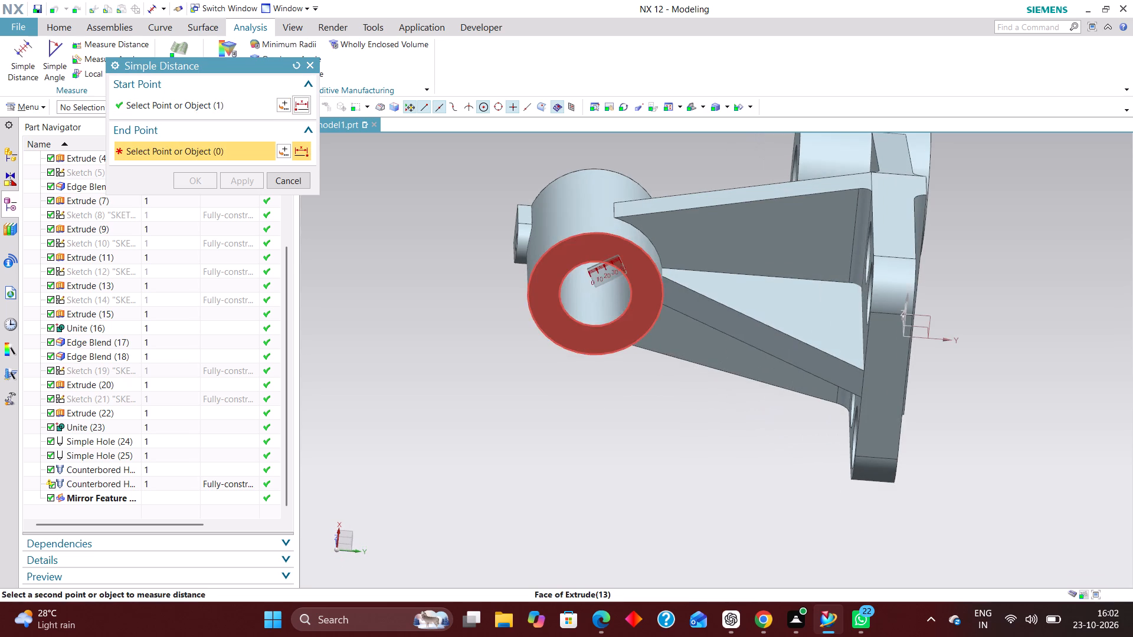
pyautogui.click(618, 255)
pyautogui.click(284, 177)
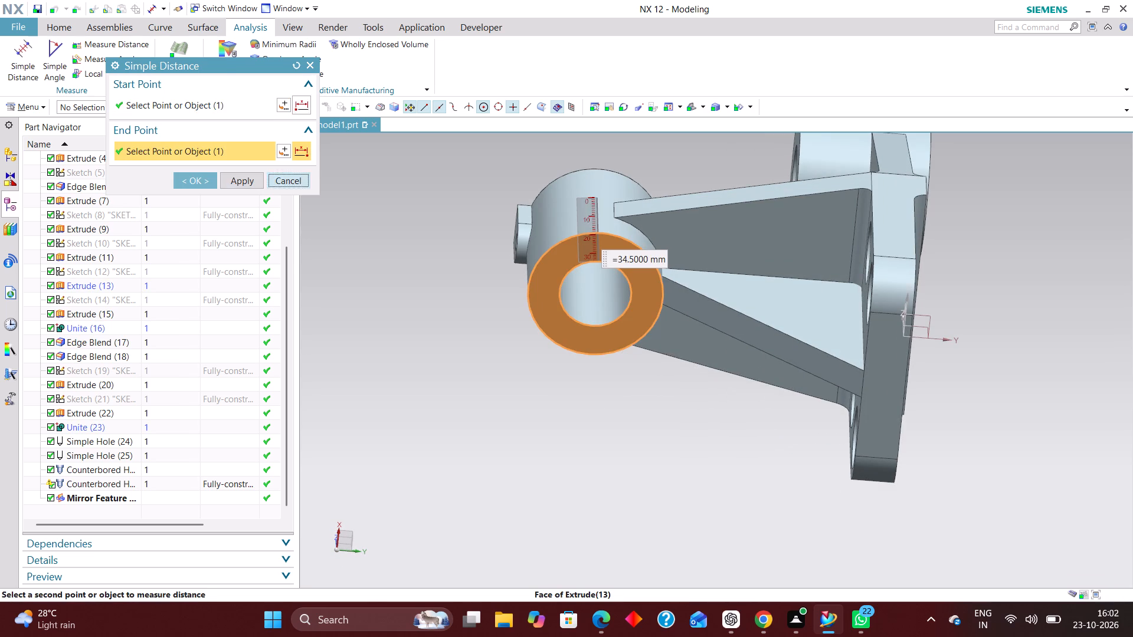
# Extend the lower cylindrical boss's extrusion slightly further downward, bringing its start distance to between 9 and 10 mm.
pyautogui.moveTo(724, 350); pyautogui.dragTo(710, 421, button='middle')
pyautogui.scroll(-1, 695, 416)
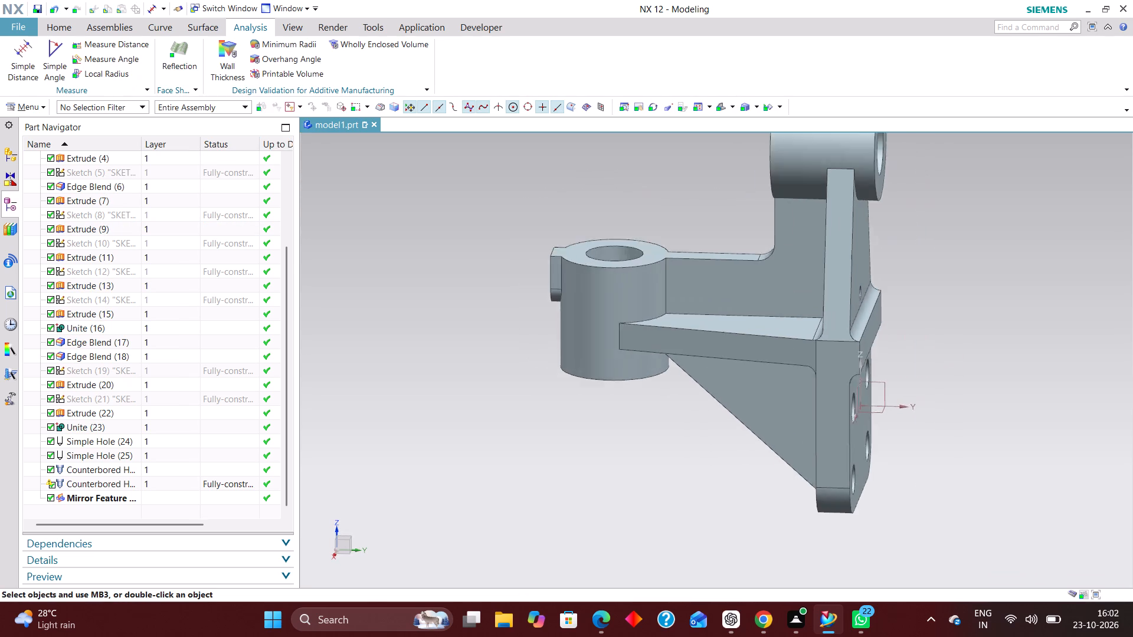
pyautogui.scroll(-1, 695, 416)
pyautogui.click(61, 24)
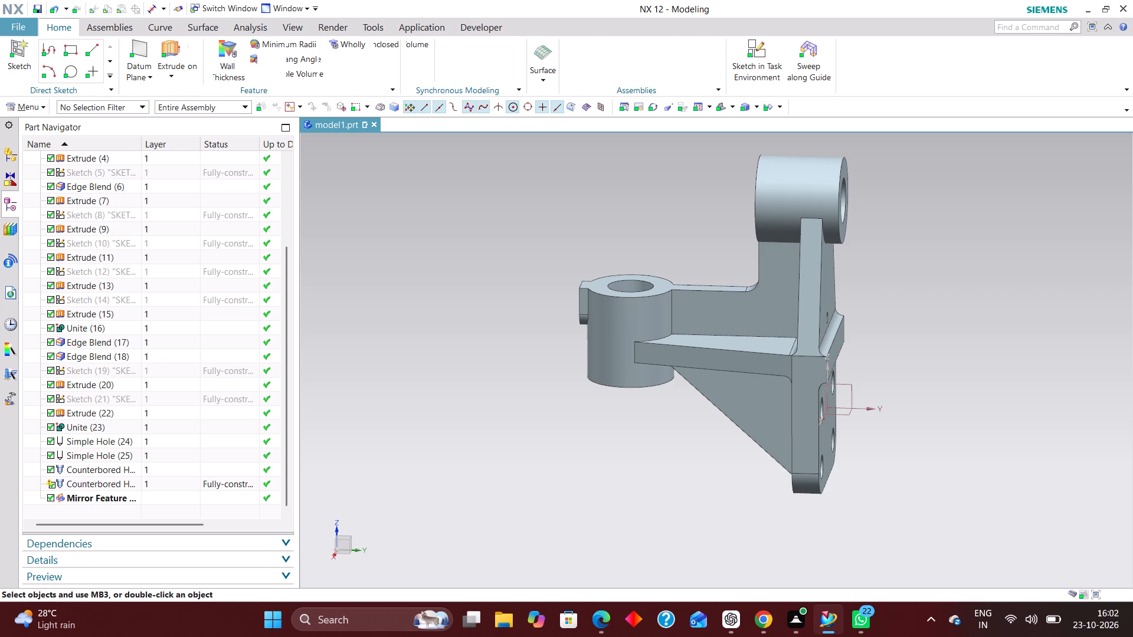
pyautogui.doubleClick(632, 320)
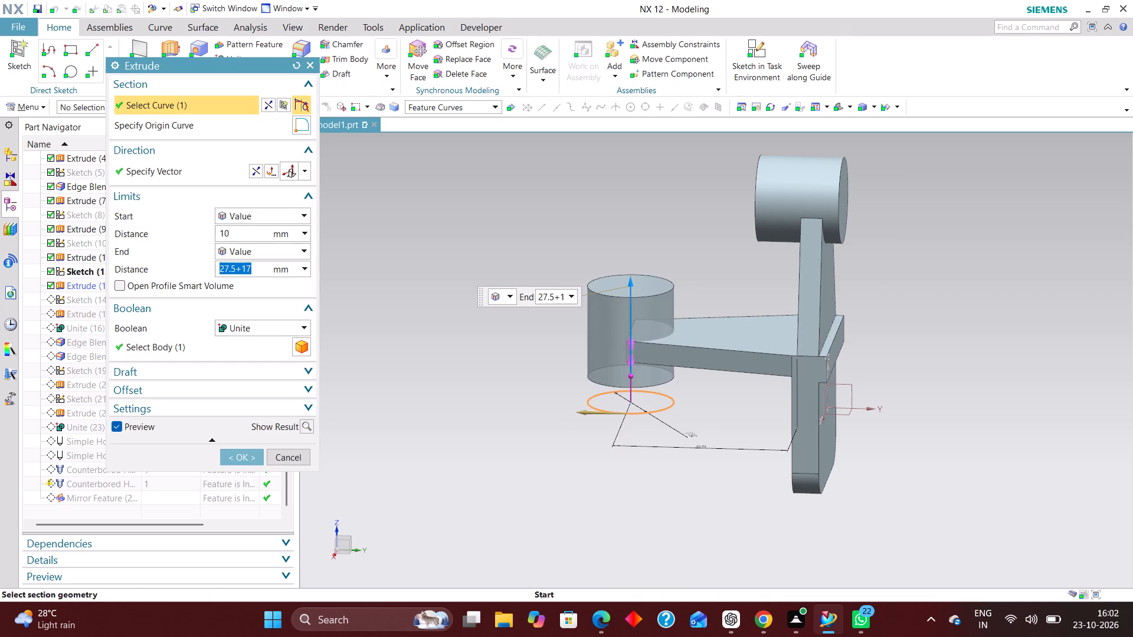
pyautogui.scroll(4, 638, 375)
pyautogui.click(616, 377)
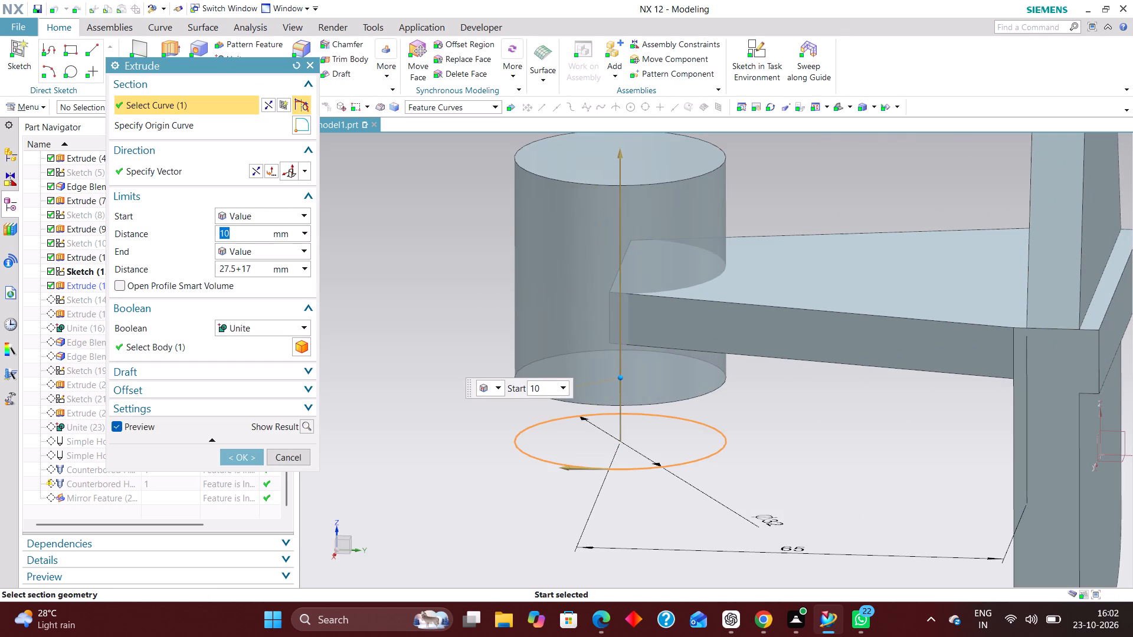
pyautogui.moveTo(615, 377); pyautogui.dragTo(623, 383)
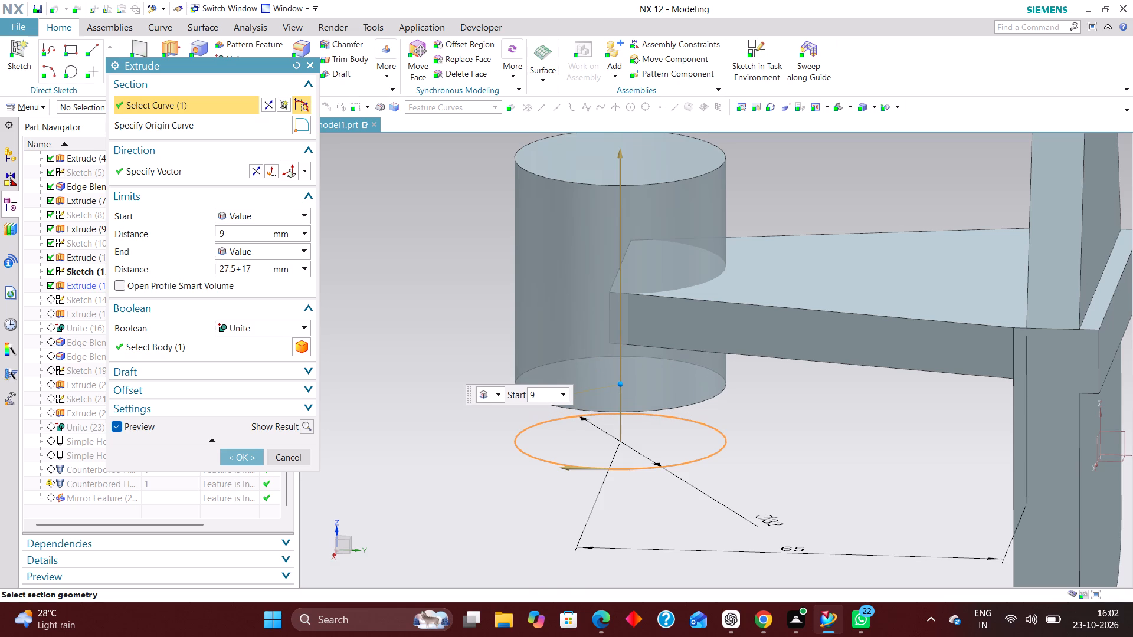
pyautogui.moveTo(623, 383); pyautogui.dragTo(623, 379)
pyautogui.click(239, 451)
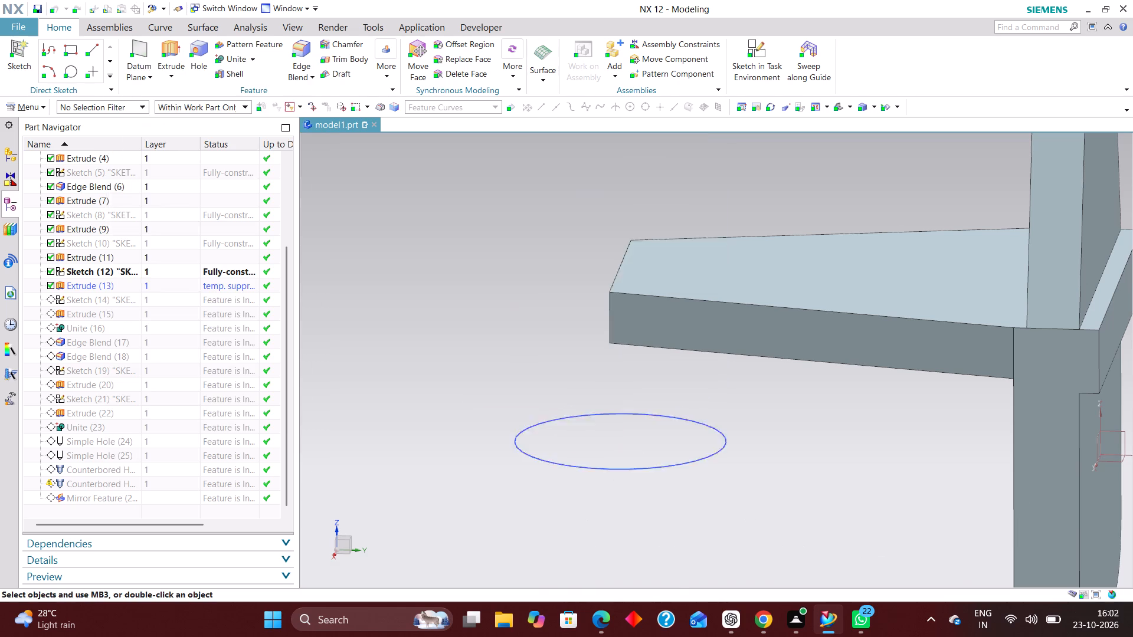
pyautogui.click(1024, 131)
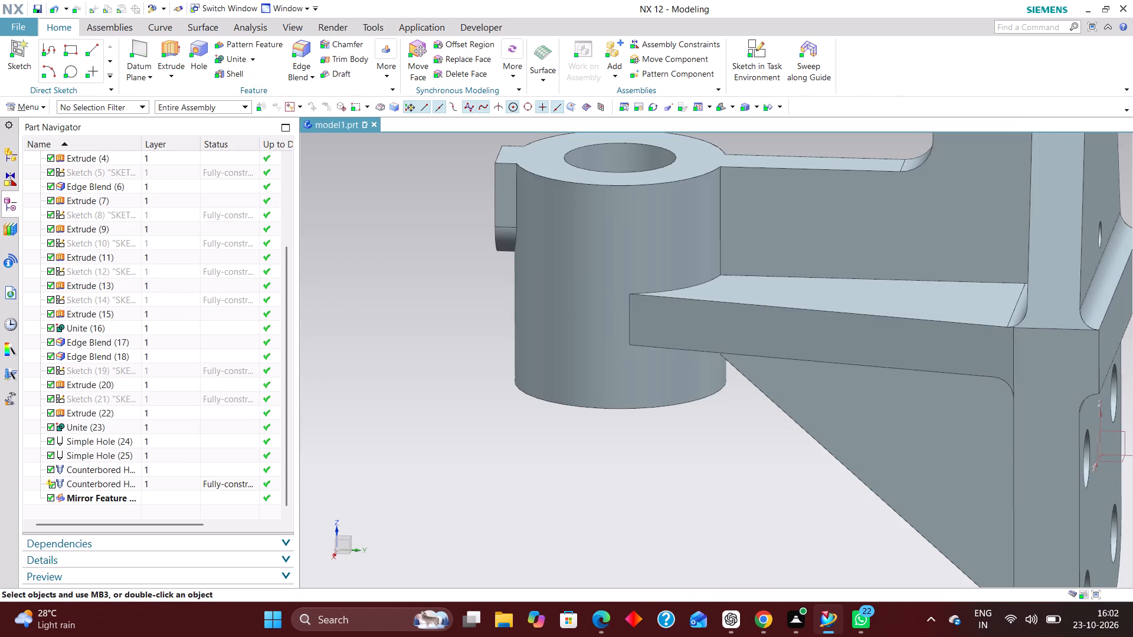
# Examine the lower cylindrical boss and its adjoining ribs from the side, from below and in the overall view.
pyautogui.scroll(-5, 735, 314)
pyautogui.moveTo(974, 310); pyautogui.dragTo(907, 320, button='right')
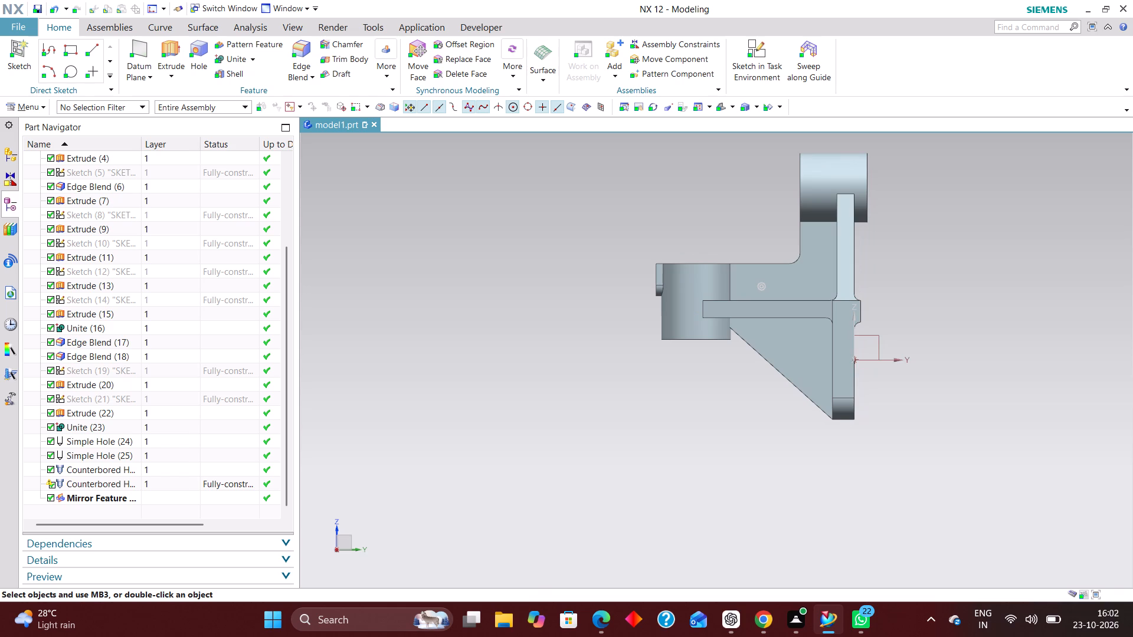
pyautogui.scroll(-1, 733, 333)
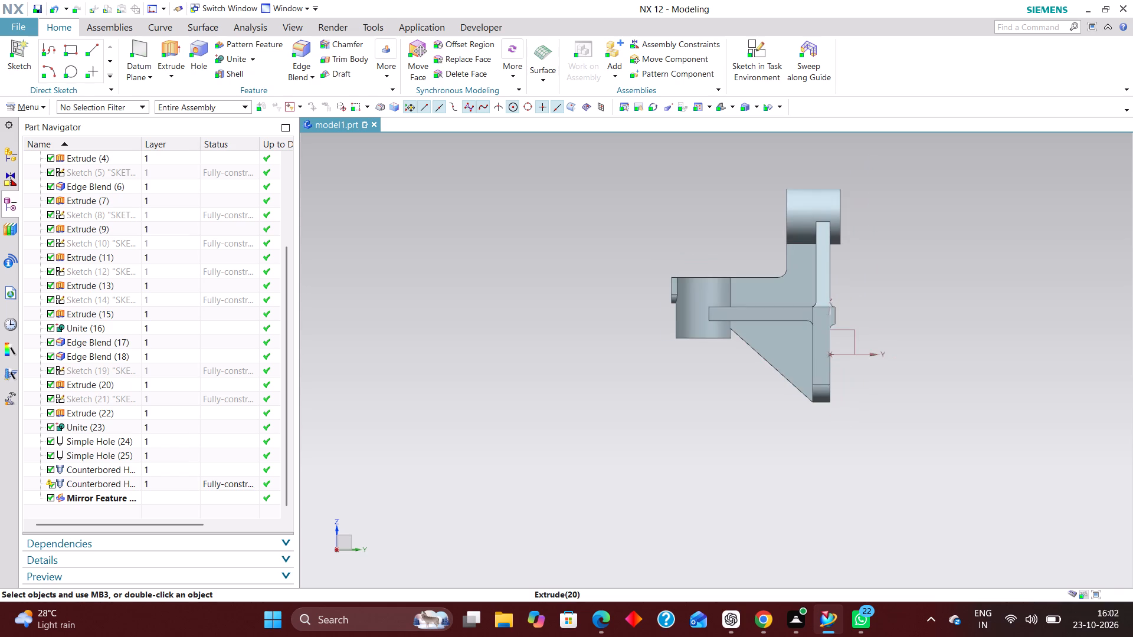
pyautogui.scroll(5, 752, 313)
pyautogui.scroll(-2, 569, 365)
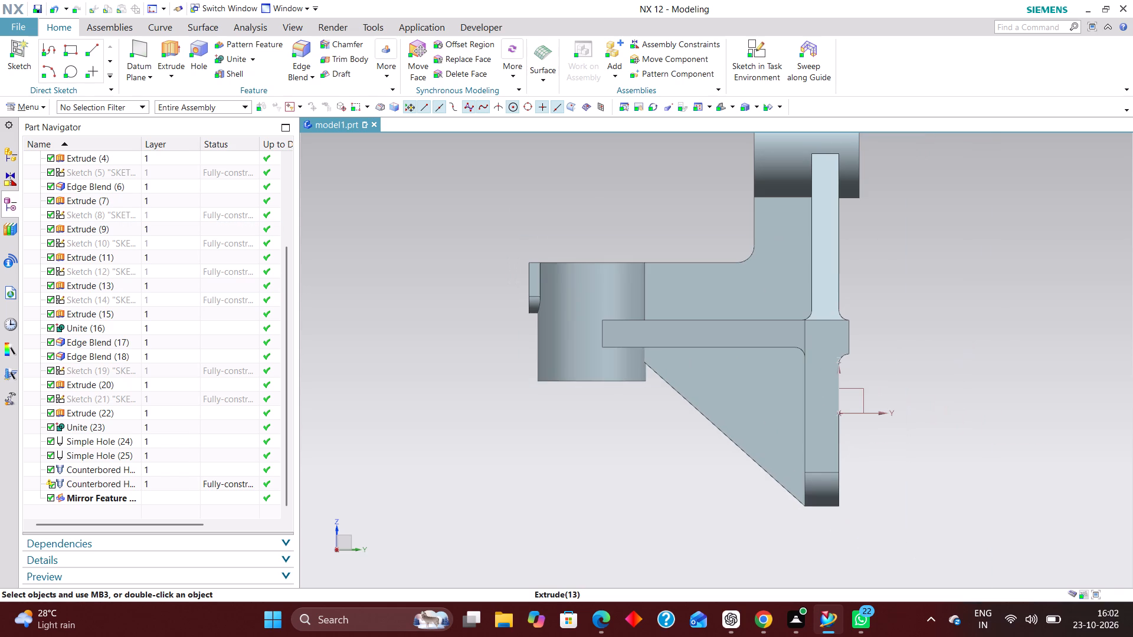
pyautogui.scroll(3, 659, 369)
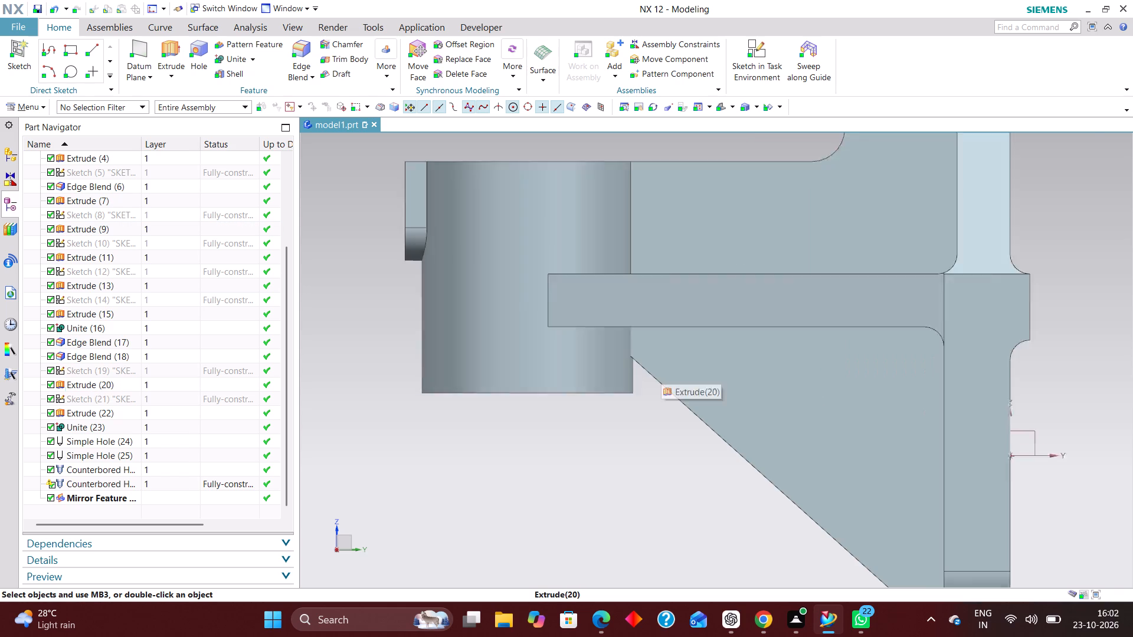
pyautogui.scroll(2, 659, 369)
pyautogui.moveTo(655, 431); pyautogui.dragTo(644, 408, button='middle')
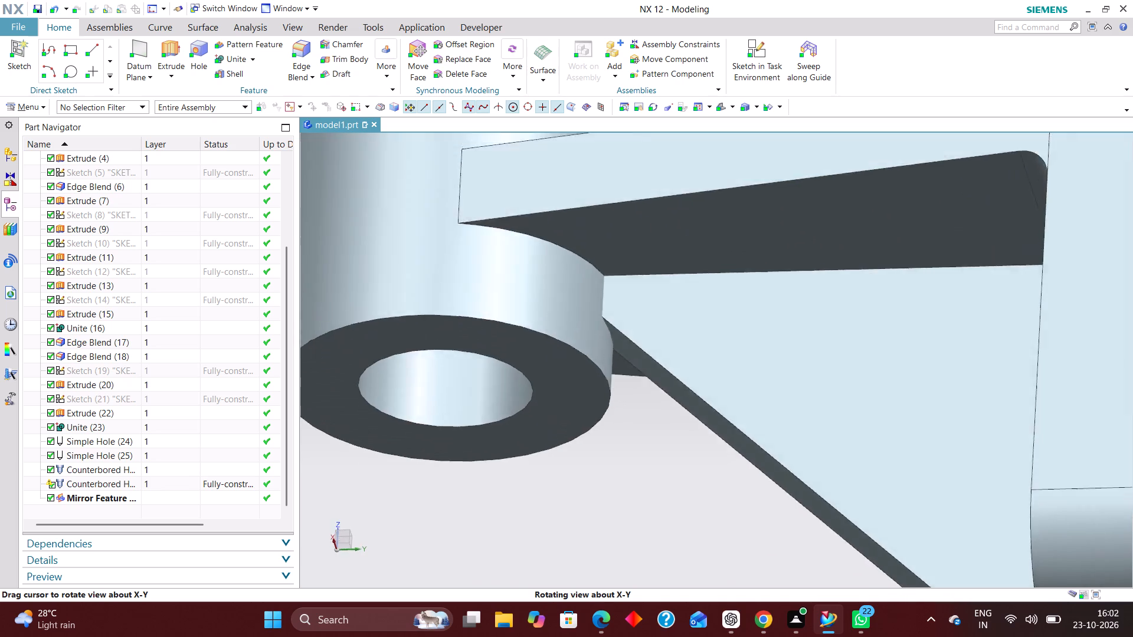
pyautogui.moveTo(644, 408); pyautogui.dragTo(654, 446, button='middle')
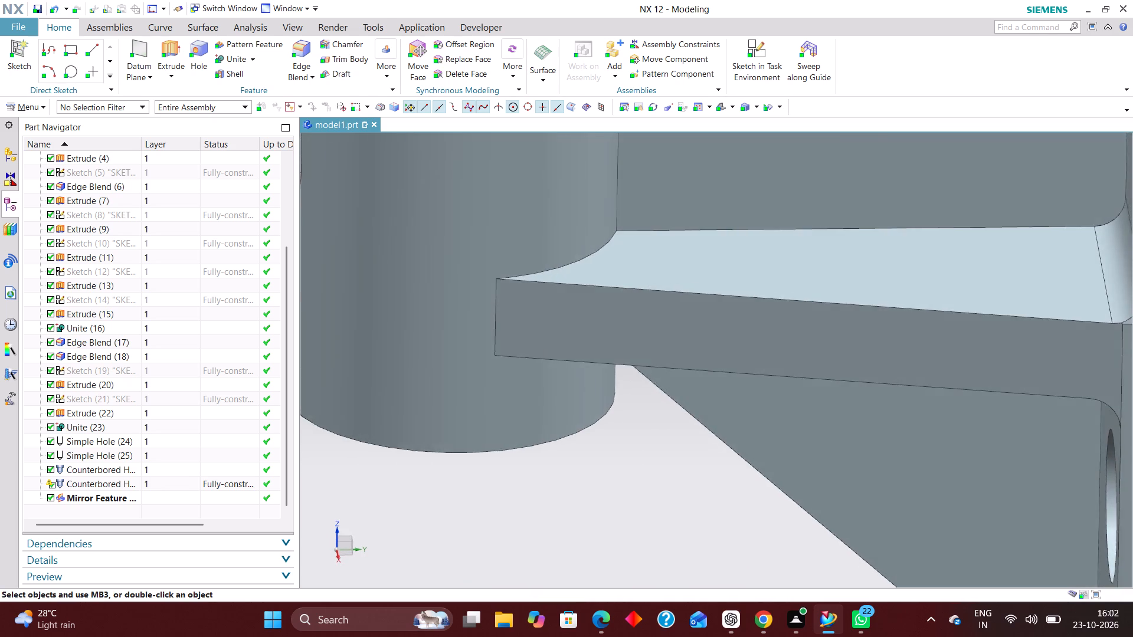
pyautogui.scroll(-5, 656, 444)
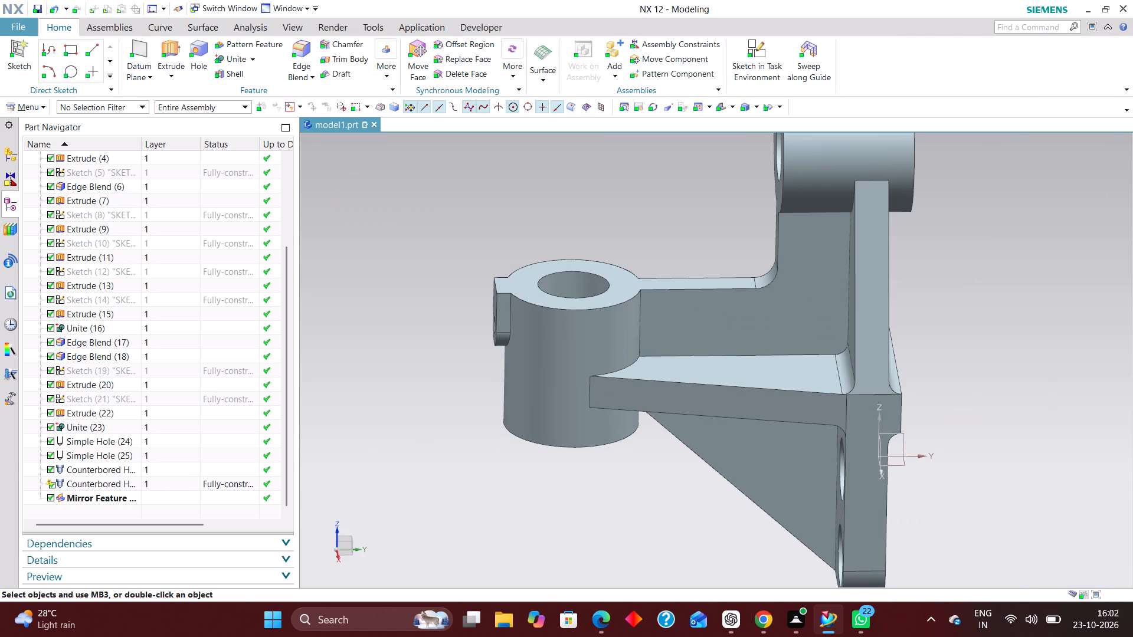
pyautogui.scroll(-2, 827, 390)
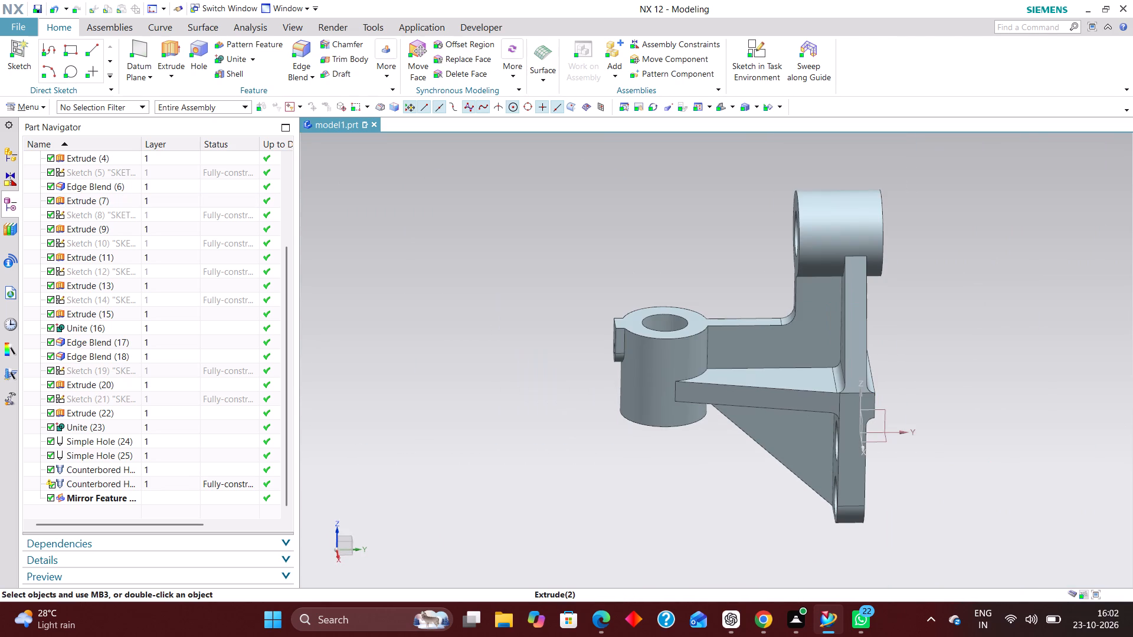
pyautogui.moveTo(949, 337); pyautogui.dragTo(934, 336, button='middle')
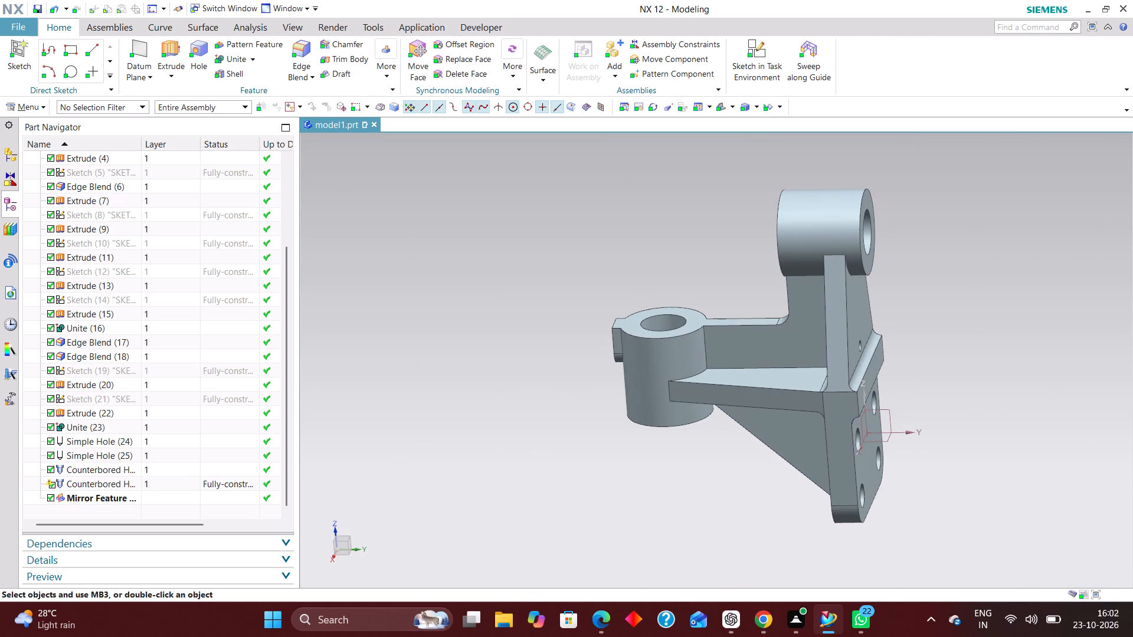
# Measure the upper cylindrical boss's length between its two end faces.
pyautogui.doubleClick(816, 232)
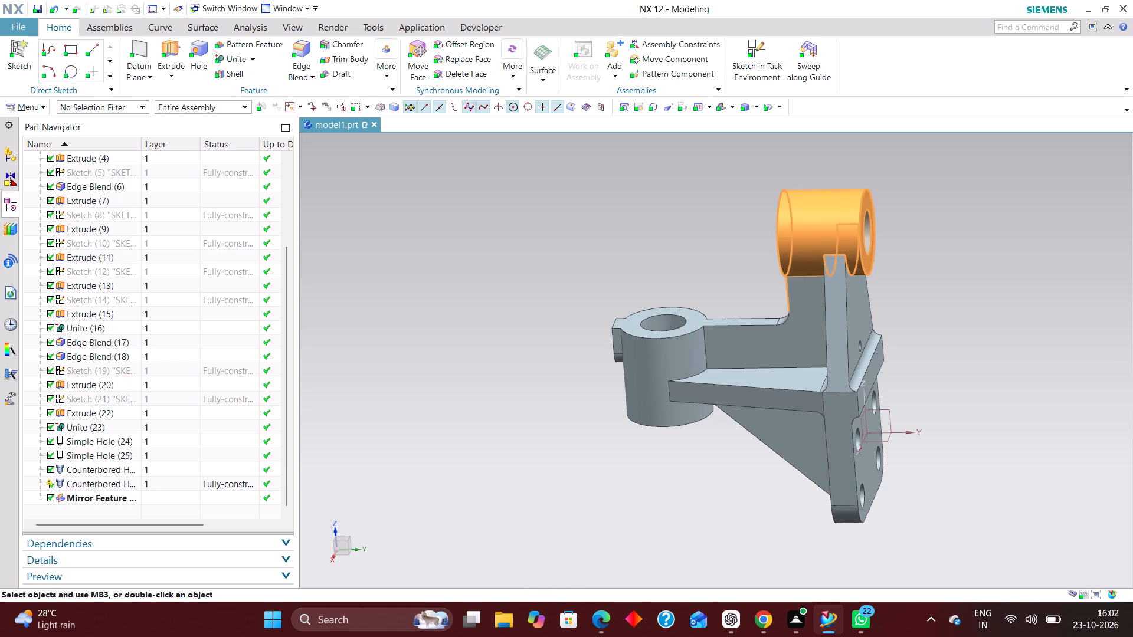
pyautogui.click(303, 453)
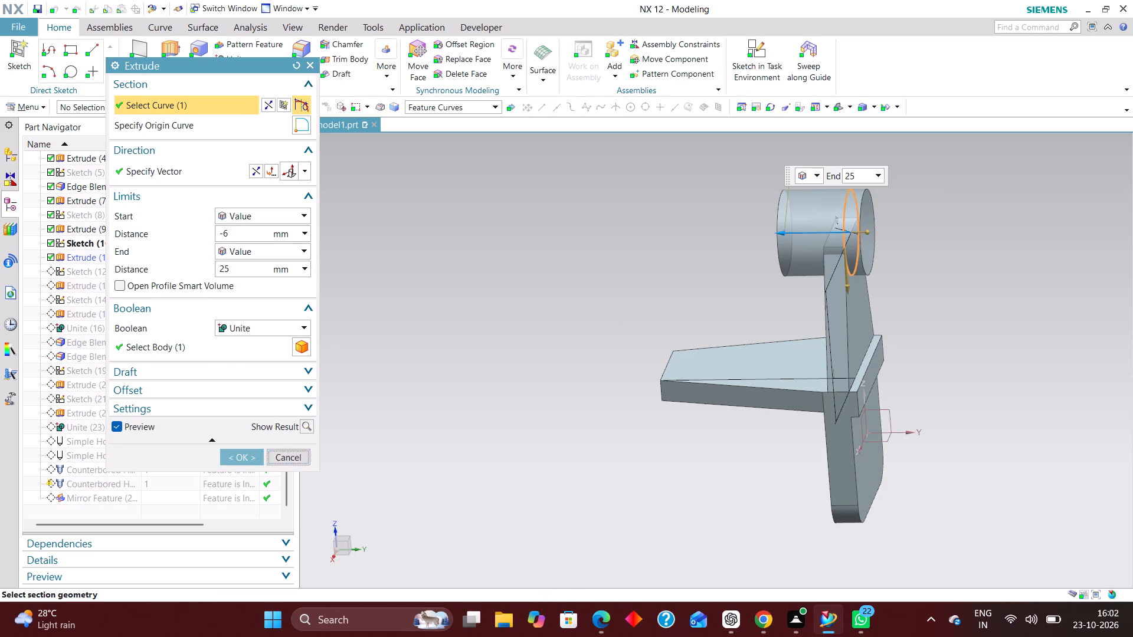
pyautogui.click(260, 28)
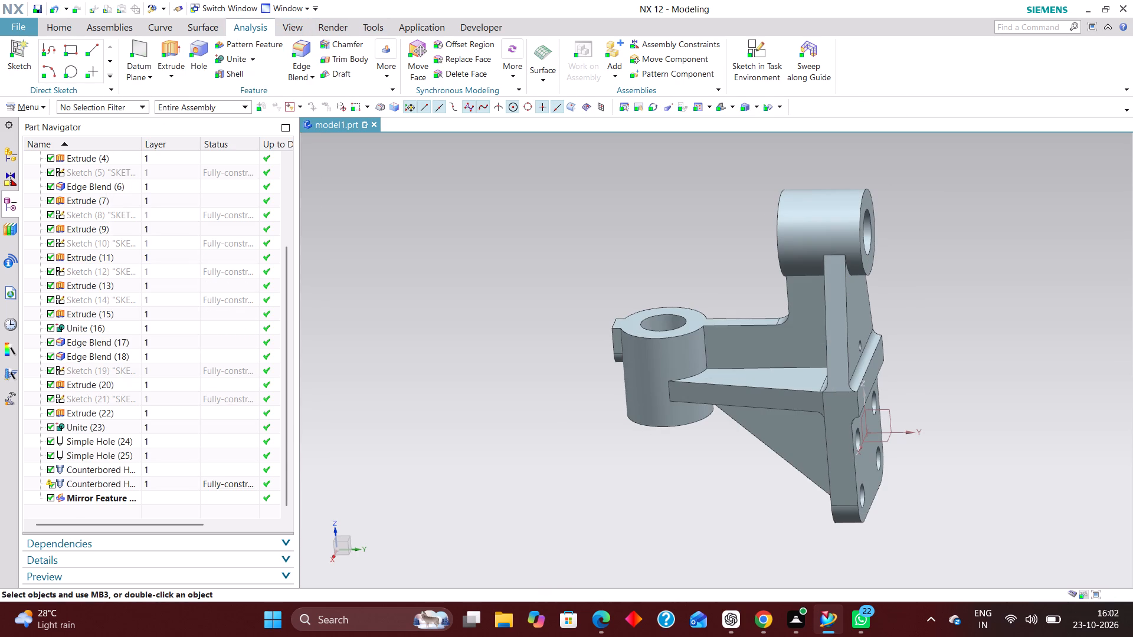
pyautogui.click(24, 52)
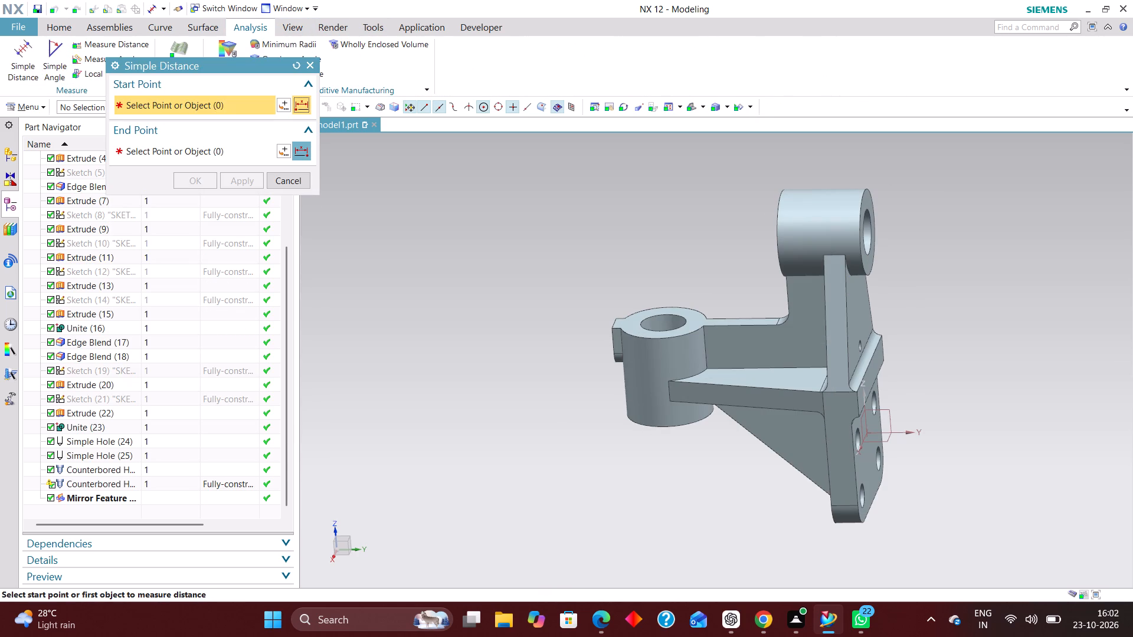
pyautogui.moveTo(752, 213); pyautogui.dragTo(793, 222, button='middle')
pyautogui.scroll(1, 794, 222)
pyautogui.click(838, 216)
pyautogui.moveTo(981, 253); pyautogui.dragTo(910, 250, button='middle')
pyautogui.click(808, 188)
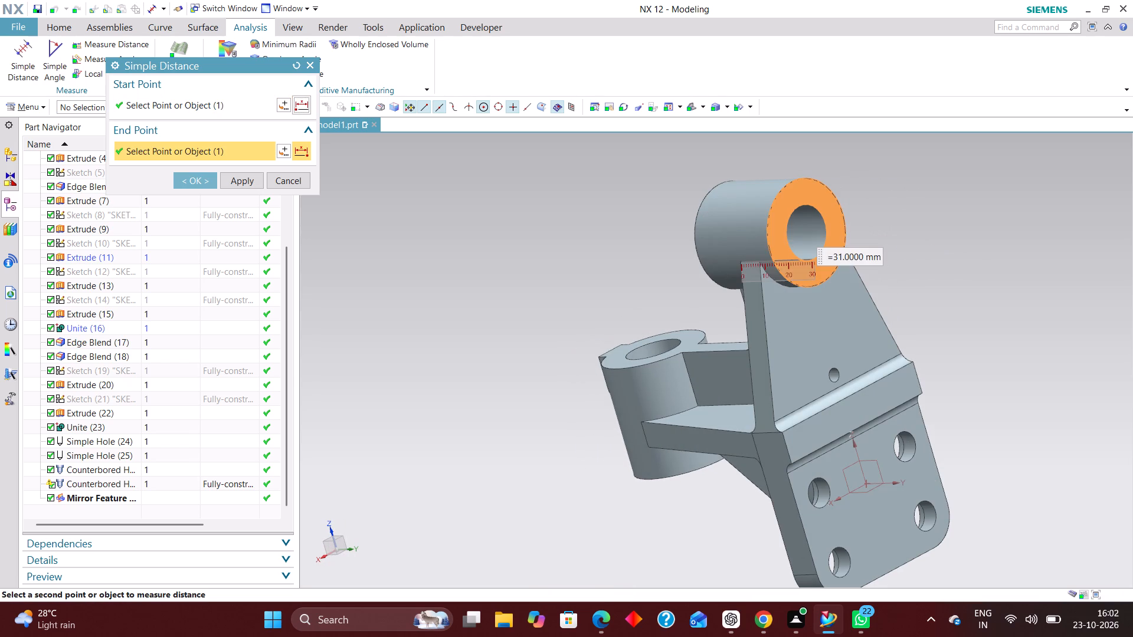
pyautogui.click(296, 182)
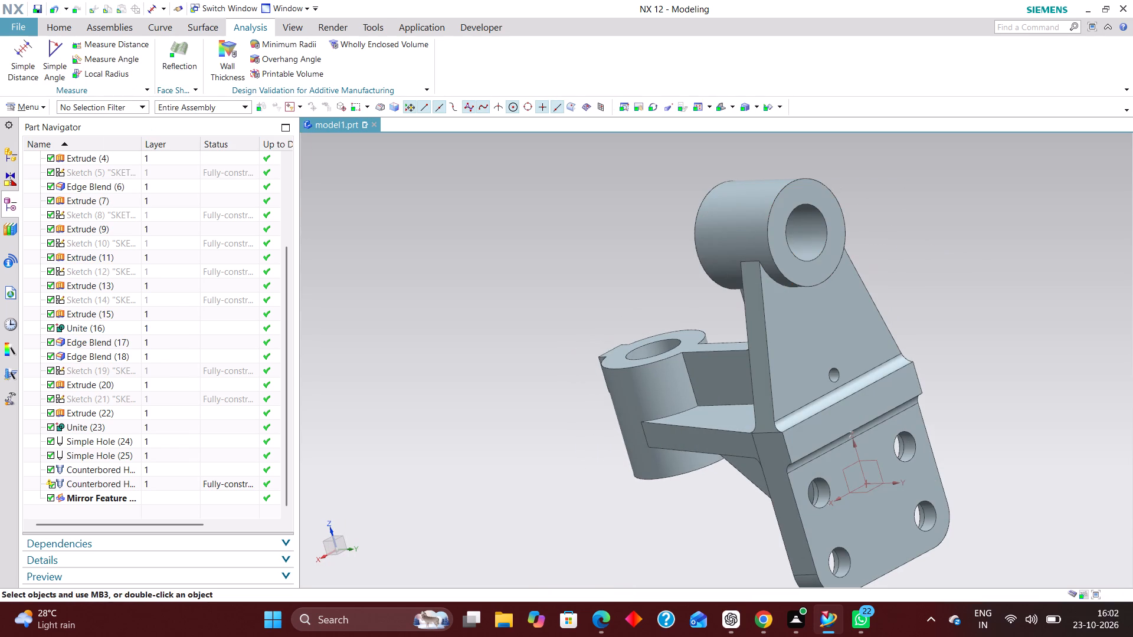
# Lengthen the upper cylindrical boss by extending its extrusion's start end slightly outward along +Y.
pyautogui.click(70, 29)
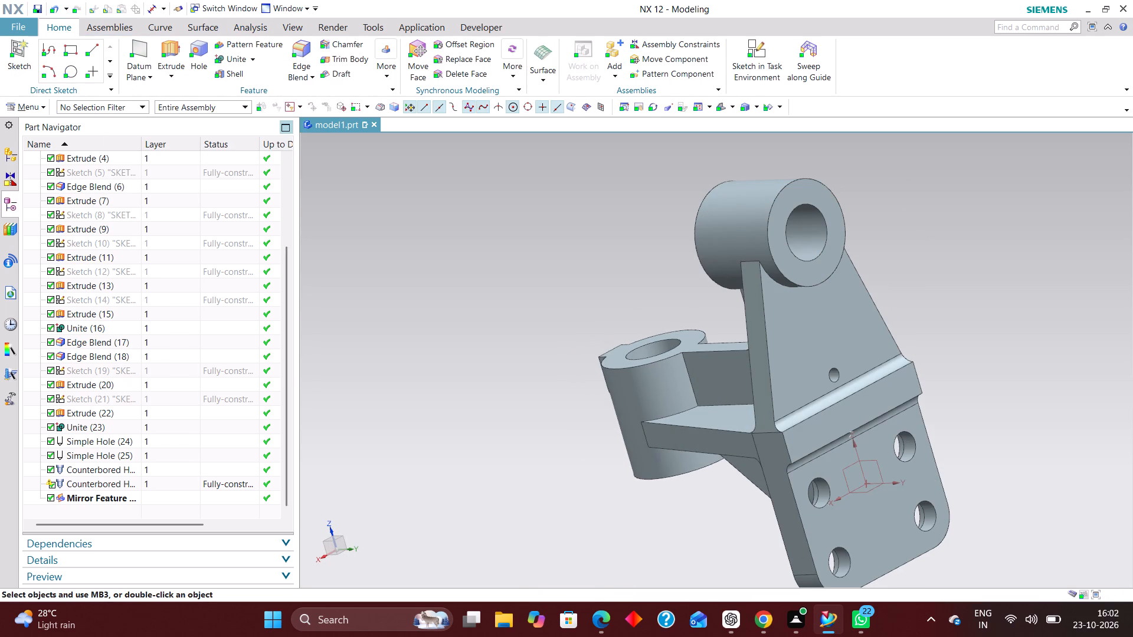
pyautogui.doubleClick(735, 205)
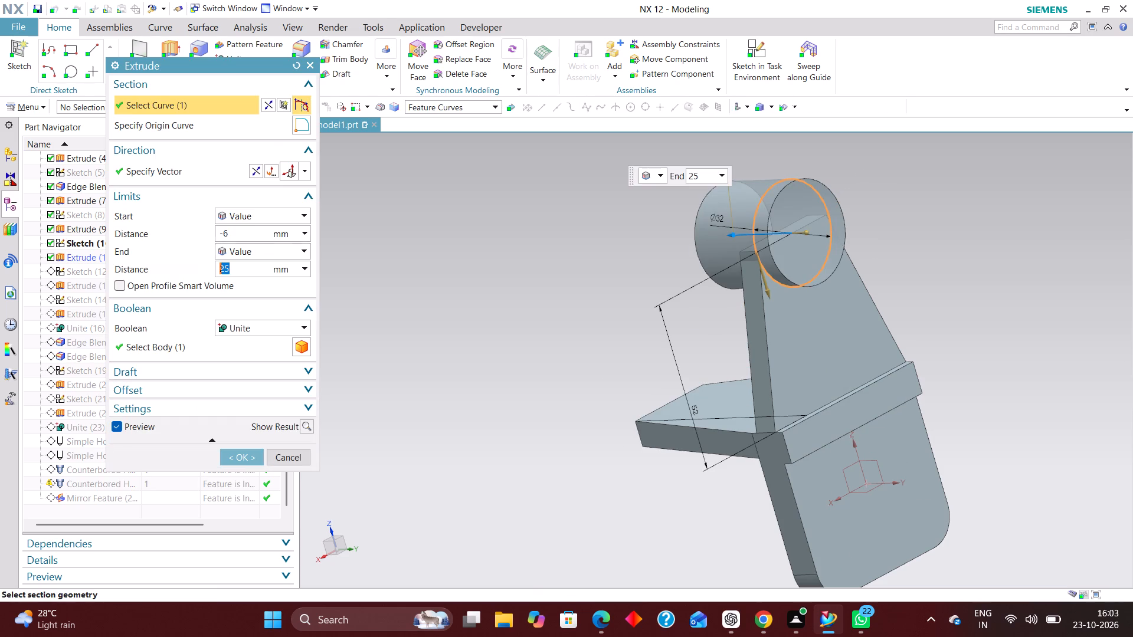
pyautogui.moveTo(977, 268); pyautogui.dragTo(1002, 255, button='middle')
pyautogui.scroll(1, 1002, 255)
pyautogui.moveTo(1004, 255); pyautogui.dragTo(920, 284, button='right')
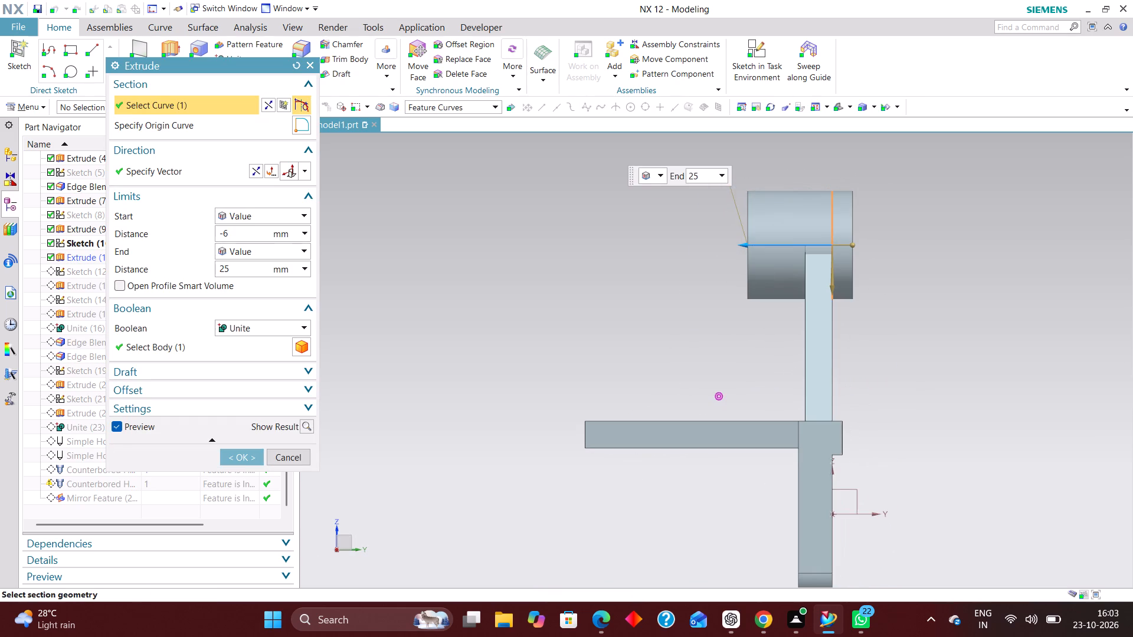
pyautogui.click(850, 248)
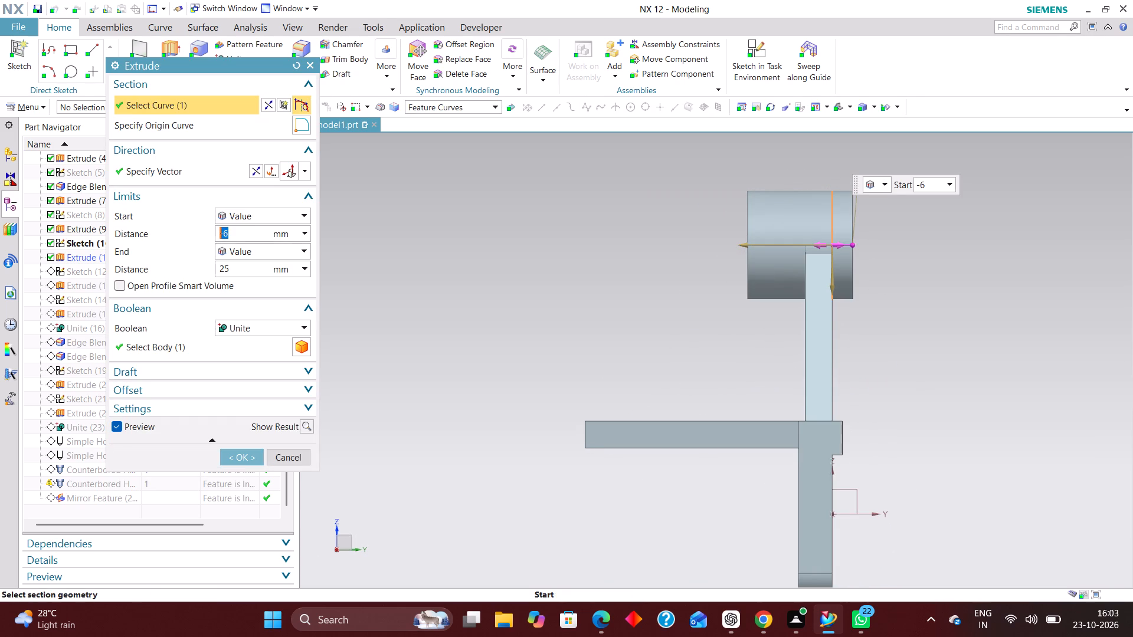
pyautogui.moveTo(853, 245); pyautogui.dragTo(860, 247)
pyautogui.click(247, 460)
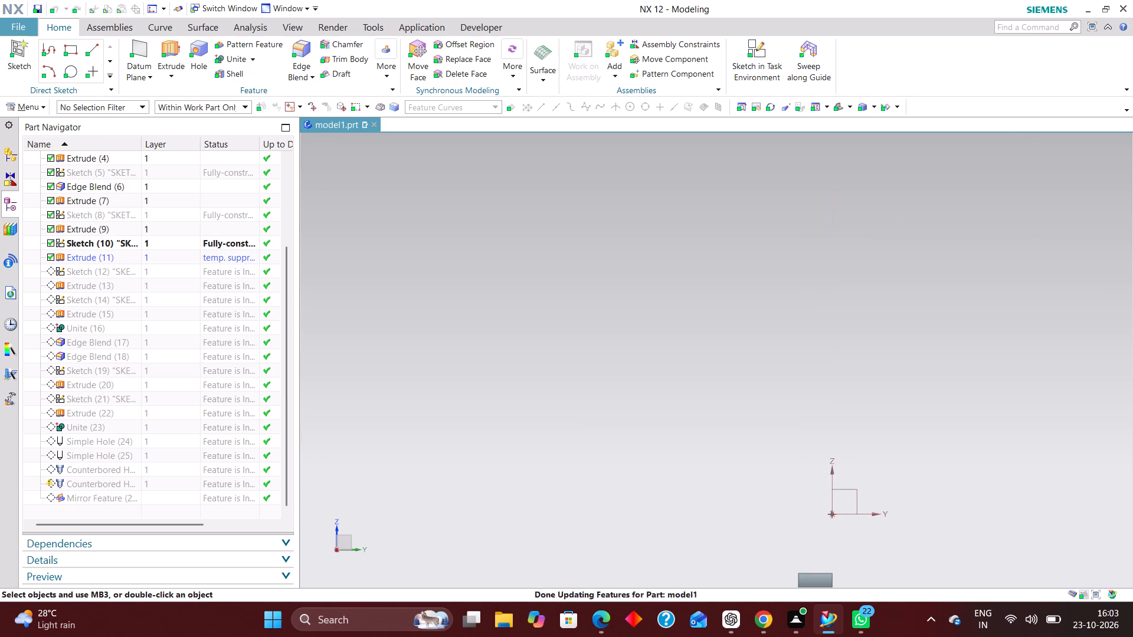
pyautogui.click(1017, 123)
pyautogui.scroll(-2, 656, 300)
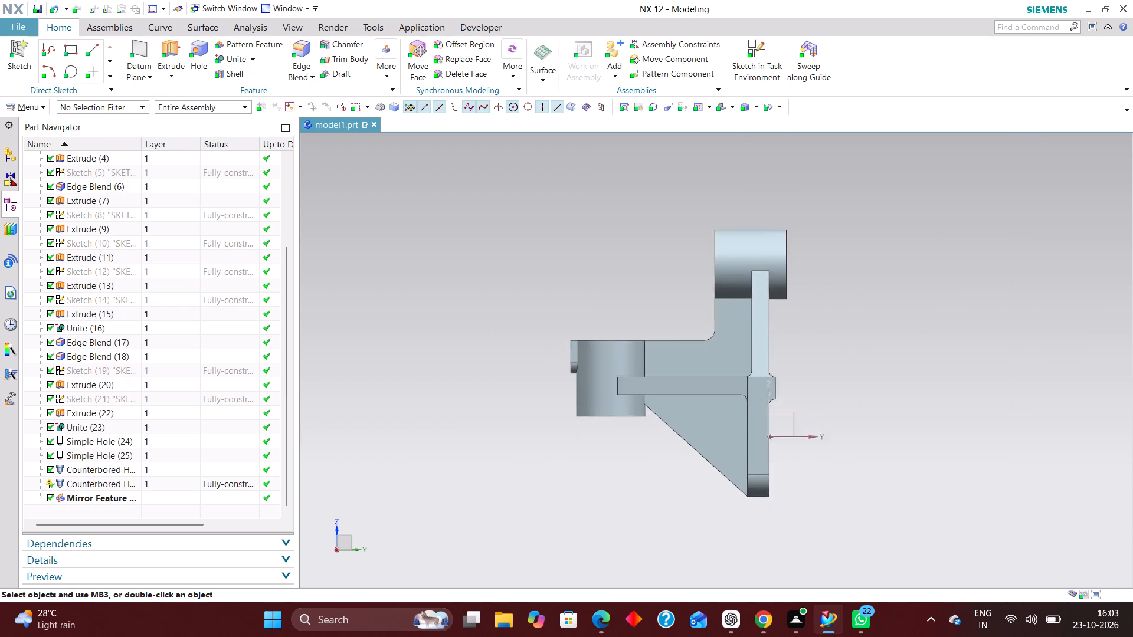
# Assign the datum coordinate system to layer 220 through its object display settings.
pyautogui.scroll(-2, 657, 299)
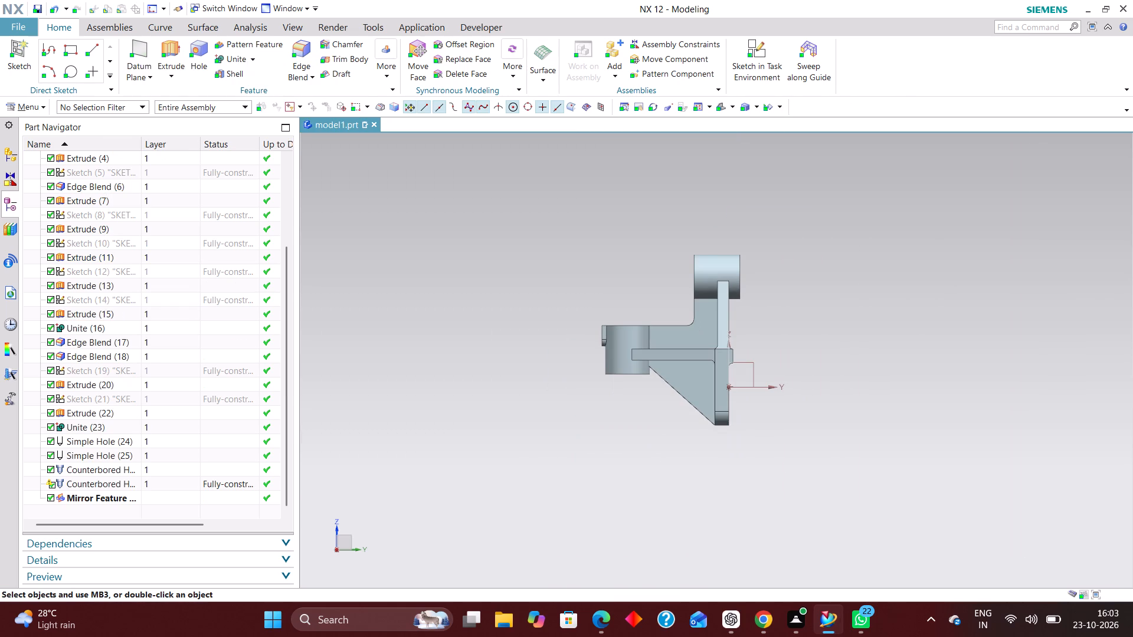
pyautogui.press('End')
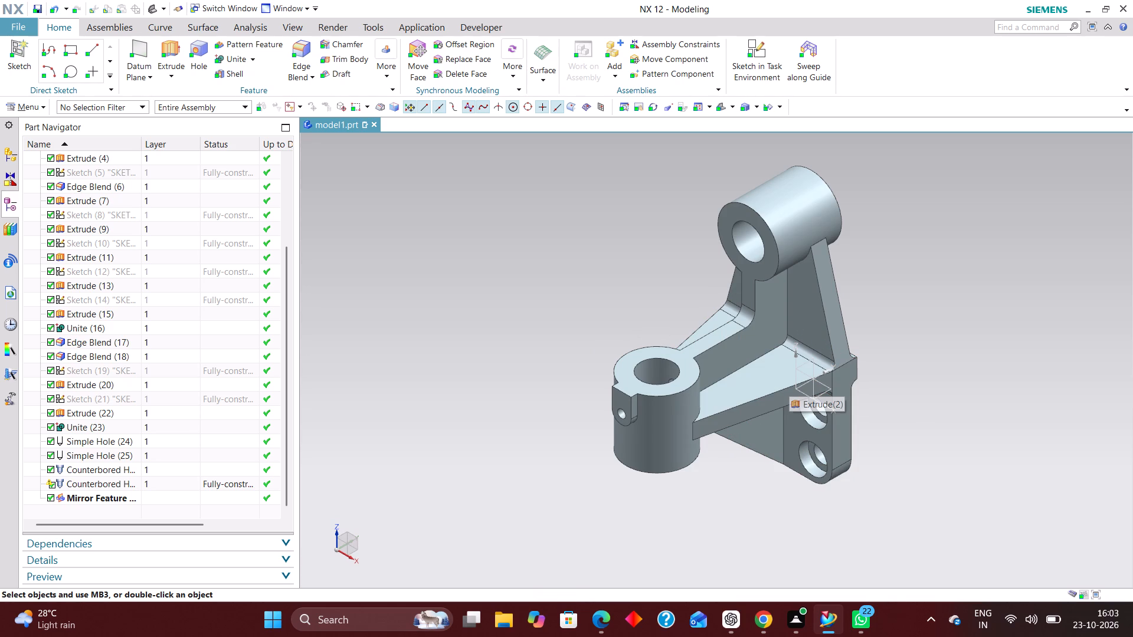
pyautogui.scroll(6, 203, 337)
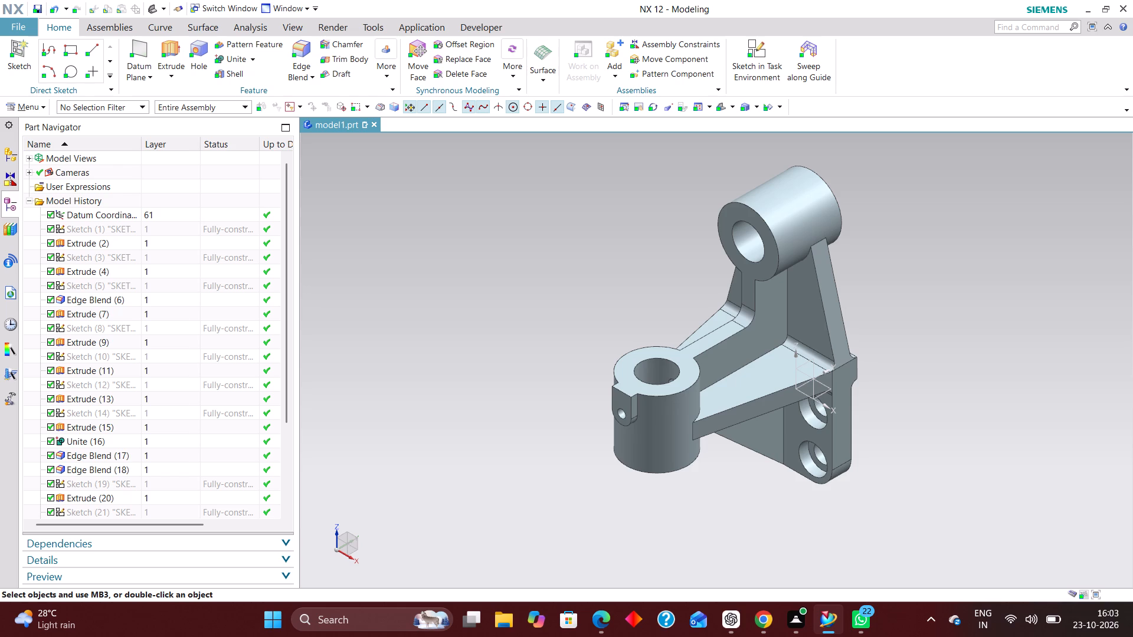
pyautogui.click(171, 215)
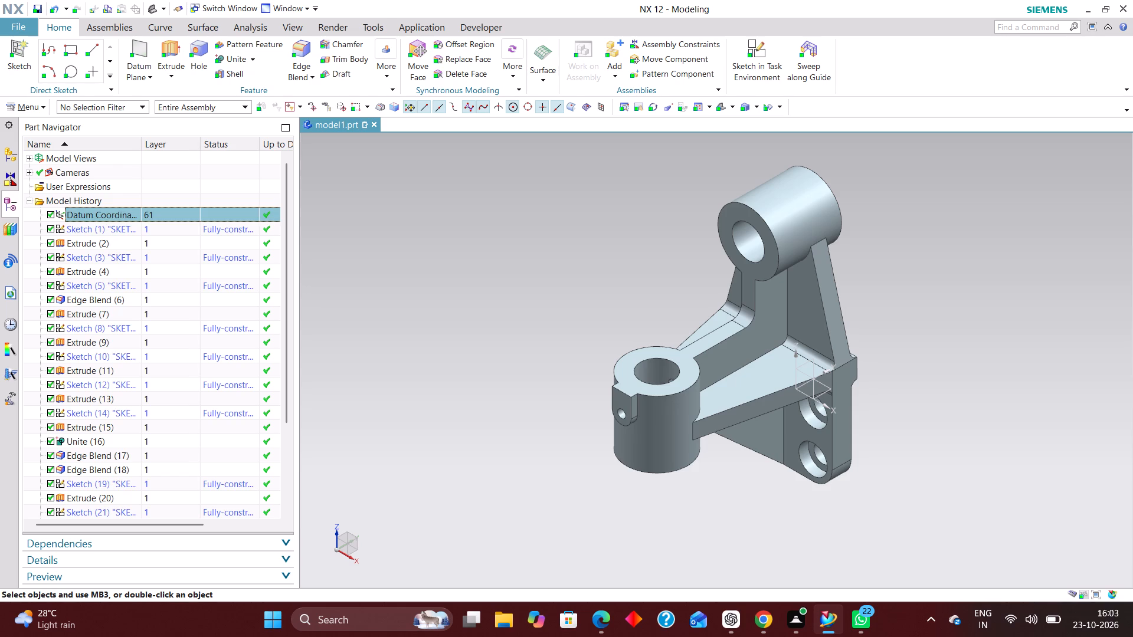
pyautogui.hotkey('ctrl', 'j')
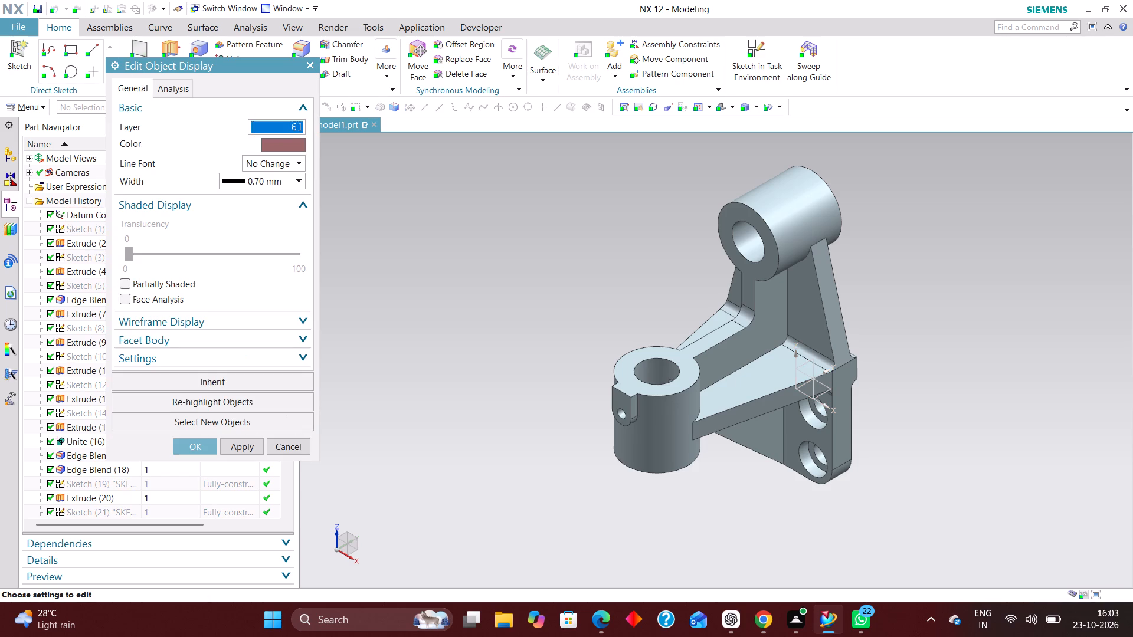
pyautogui.press('1')
pyautogui.press('BackSpace')
pyautogui.write('220')
pyautogui.press('Return')
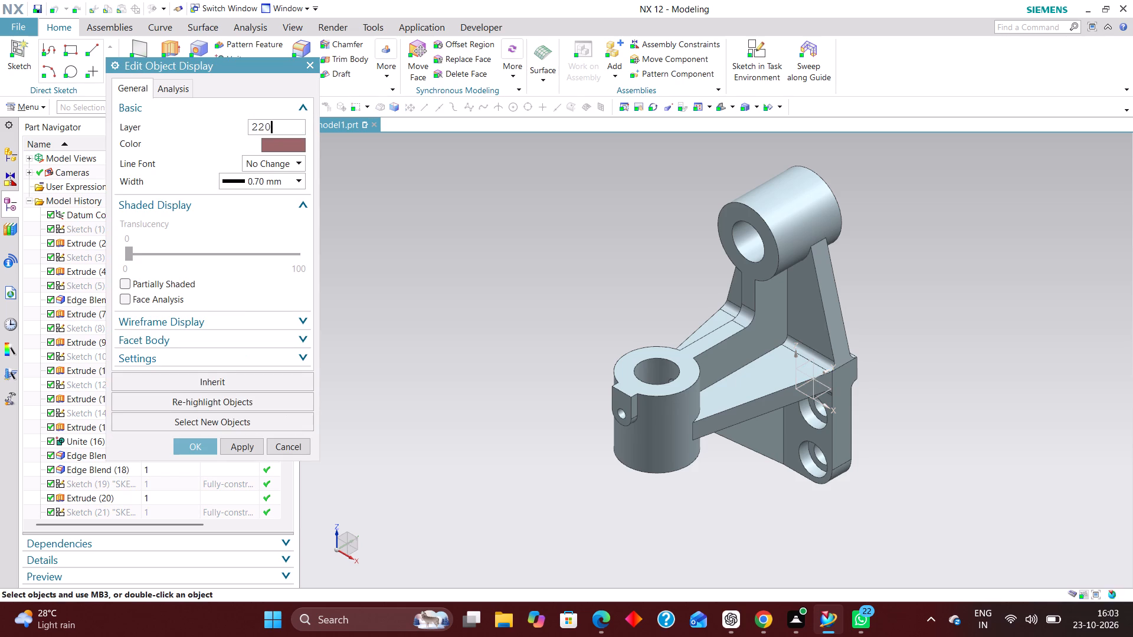
# Assign Sketch (1), the base plate's rectangular profile, to layer 11.
pyautogui.click(169, 232)
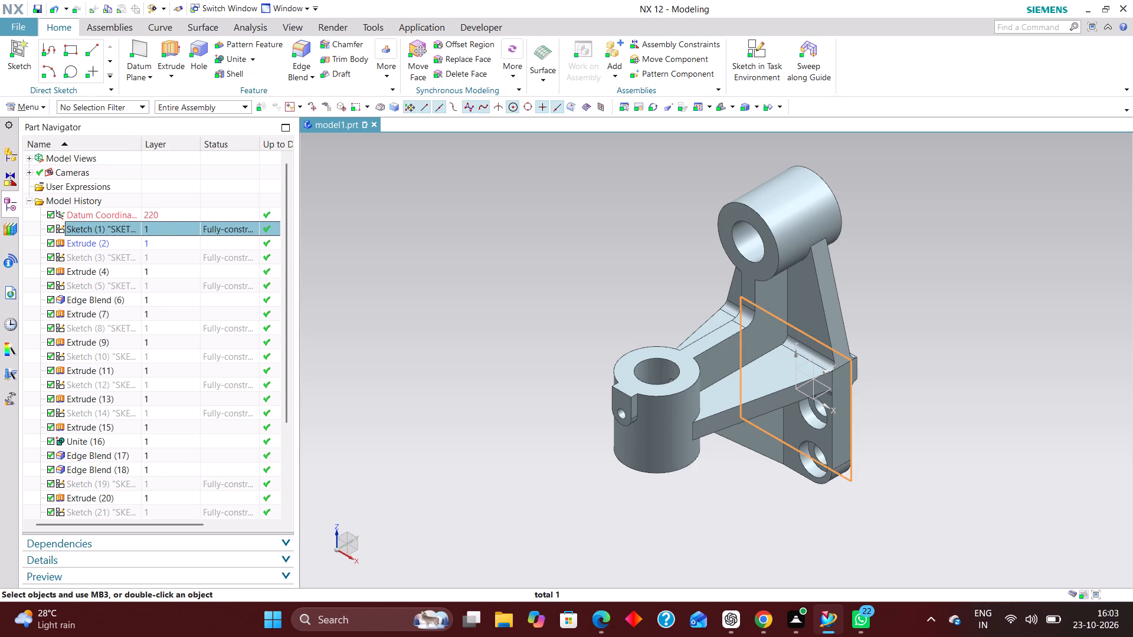
pyautogui.hotkey('ctrl', 'j')
pyautogui.write('11')
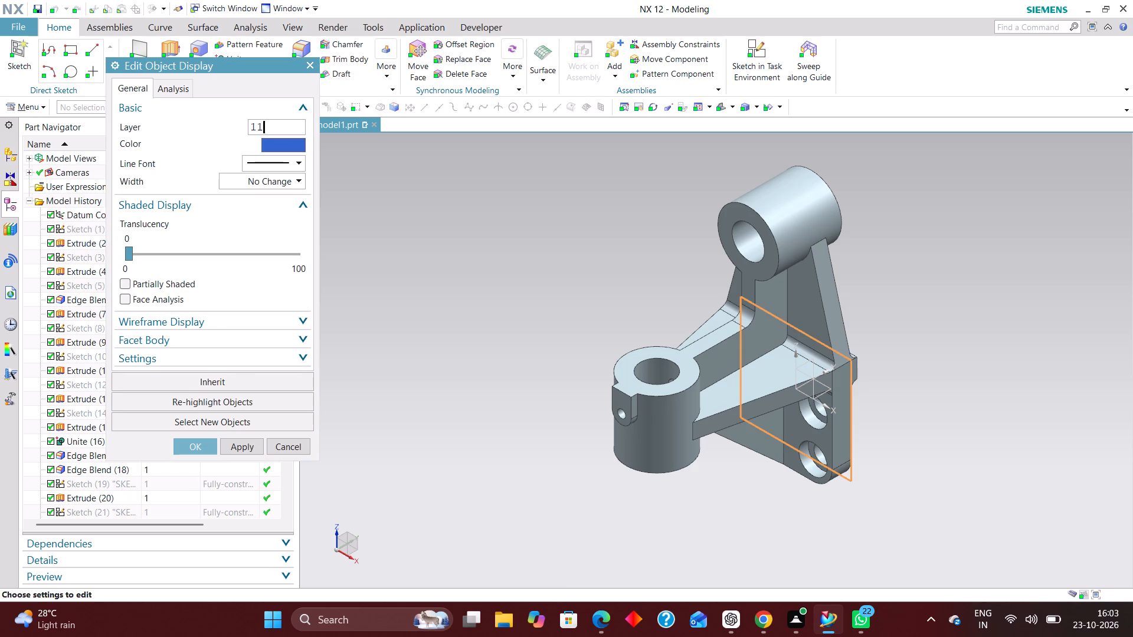
pyautogui.press('Return')
# Assign the bracket's solid body to layer 2 by editing the object display of Extrude (2).
pyautogui.click(168, 246)
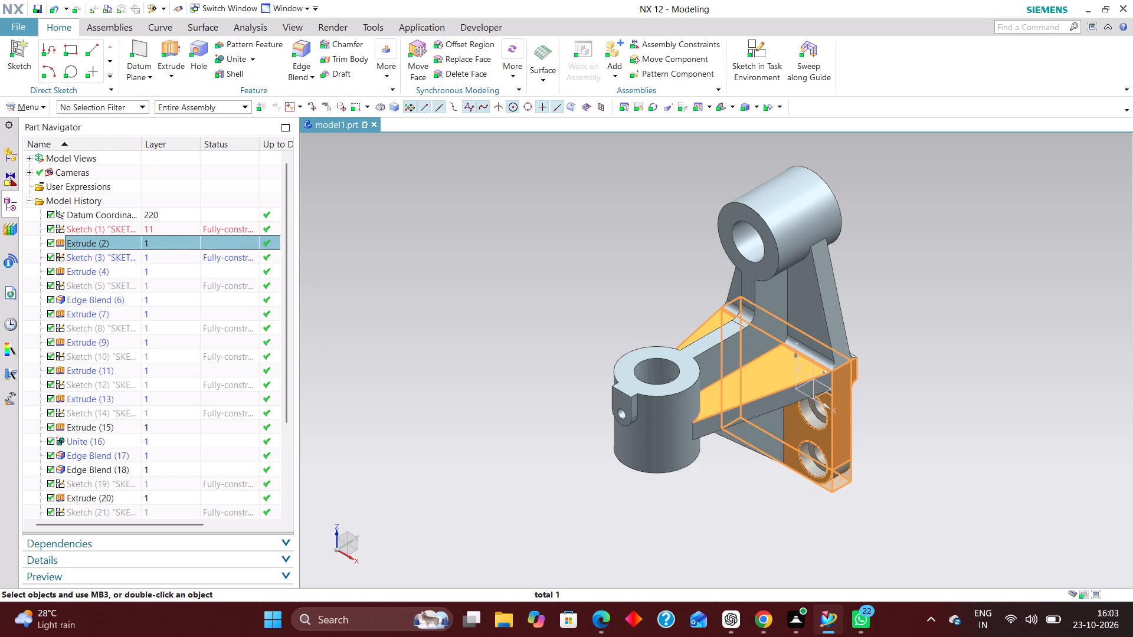
pyautogui.hotkey('ctrl', 'j')
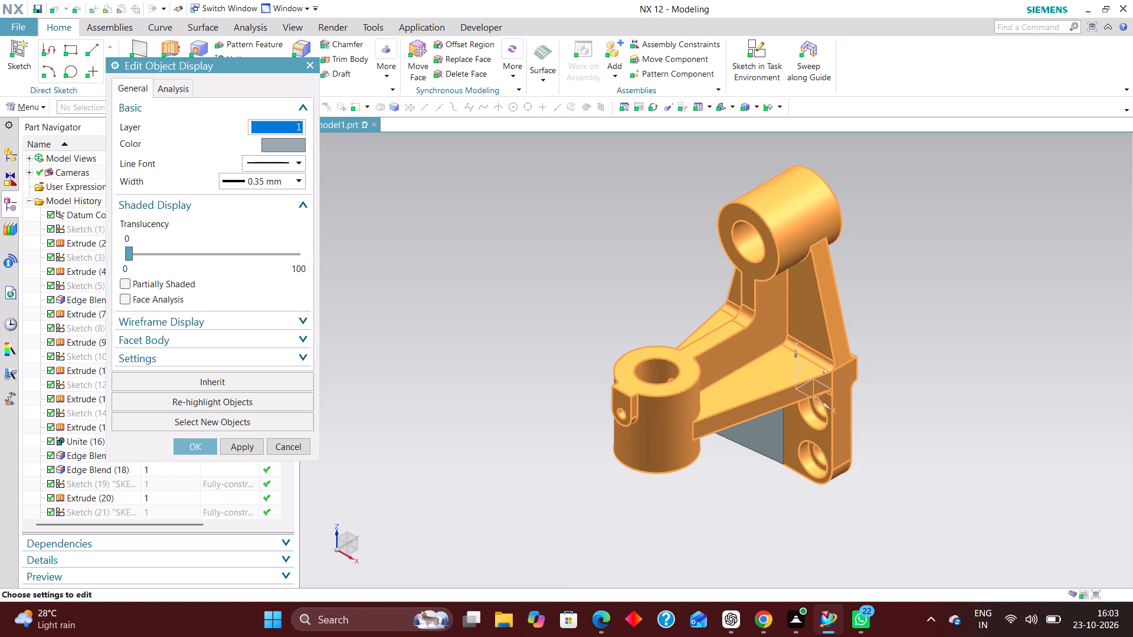
pyautogui.press('2')
pyautogui.press('Return')
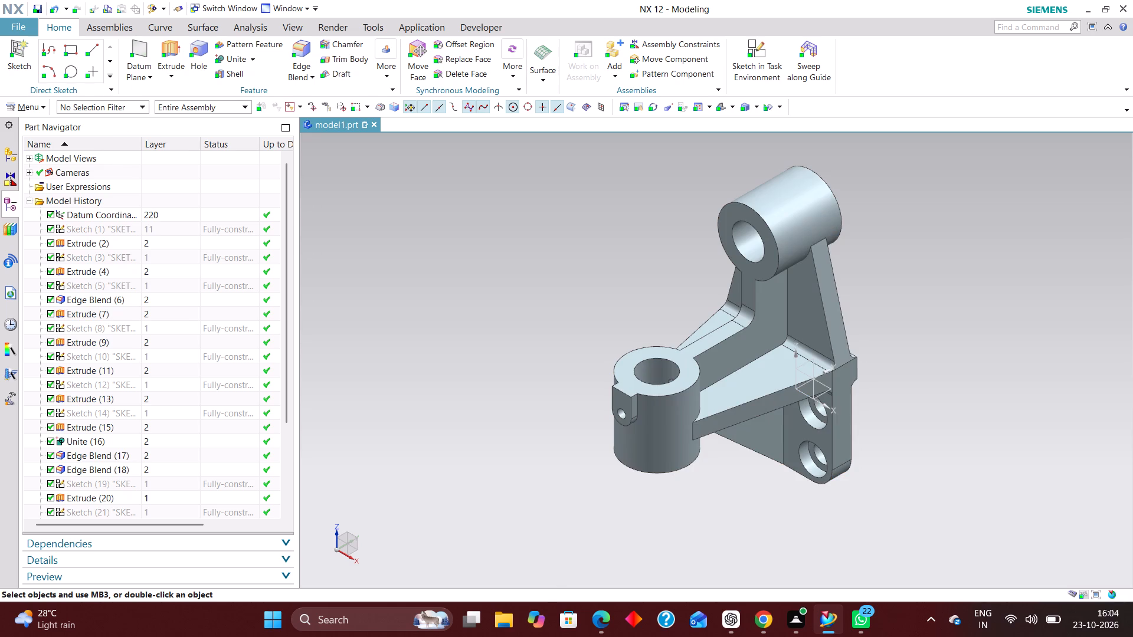
# Assign Sketch (3) to layer 12 and Sketch (5) to layer 13.
pyautogui.click(164, 258)
pyautogui.hotkey('ctrl', 'j')
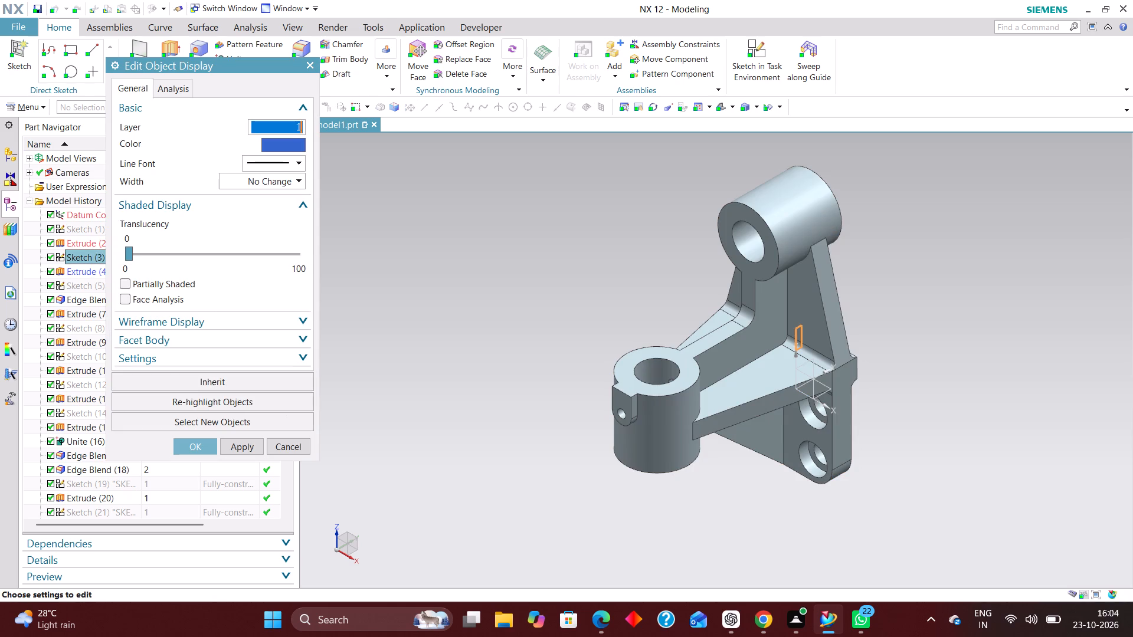
pyautogui.write('12')
pyautogui.press('Return')
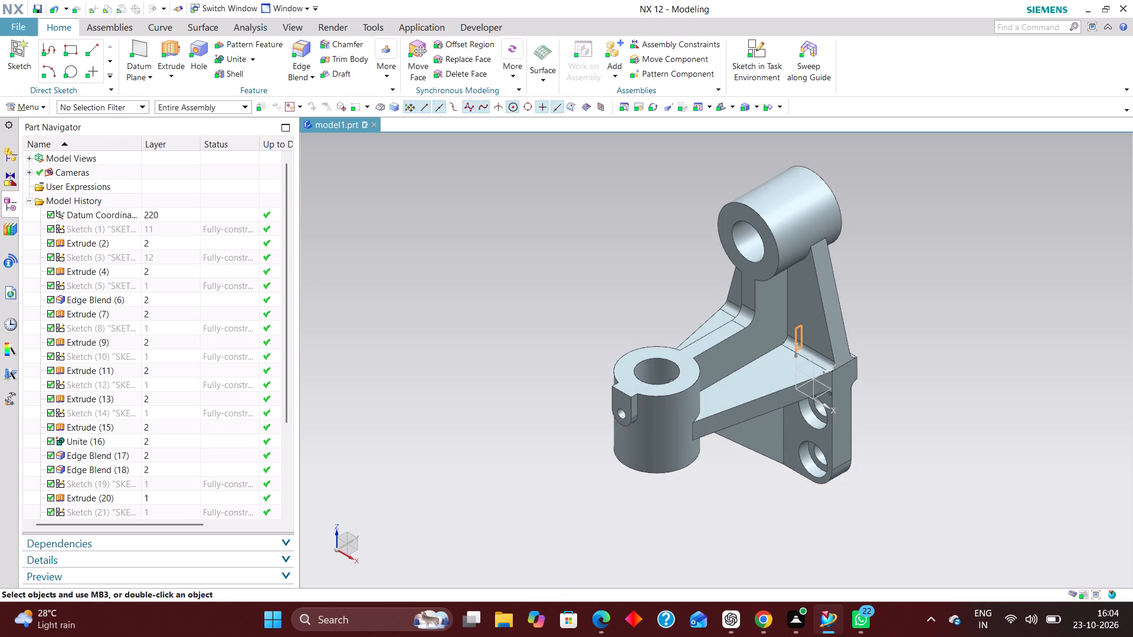
pyautogui.click(155, 286)
pyautogui.hotkey('ctrl', 'j')
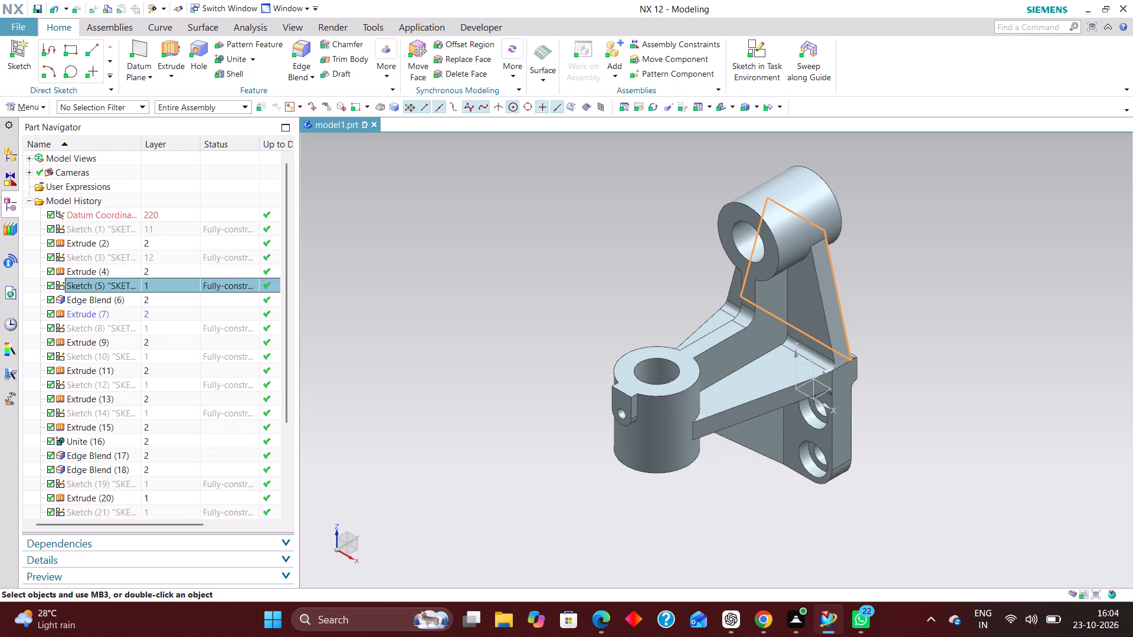
pyautogui.write('13')
pyautogui.press('Return')
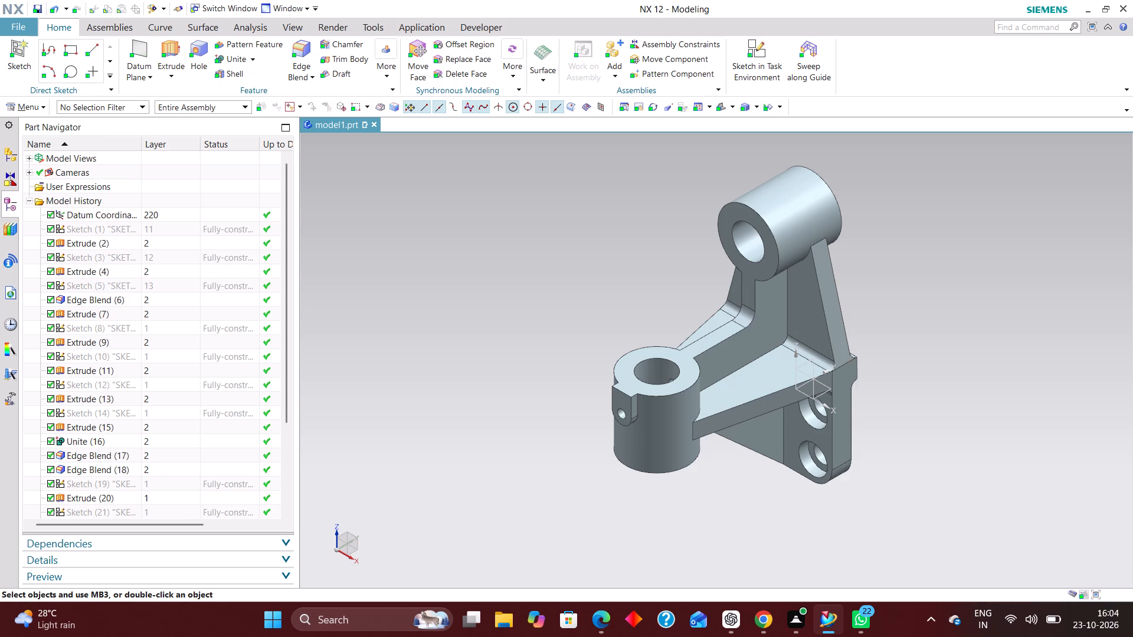
# Assign Sketch (8) to layer 14 and Sketch (10), the upper boss's circle, to layer 15.
pyautogui.click(153, 326)
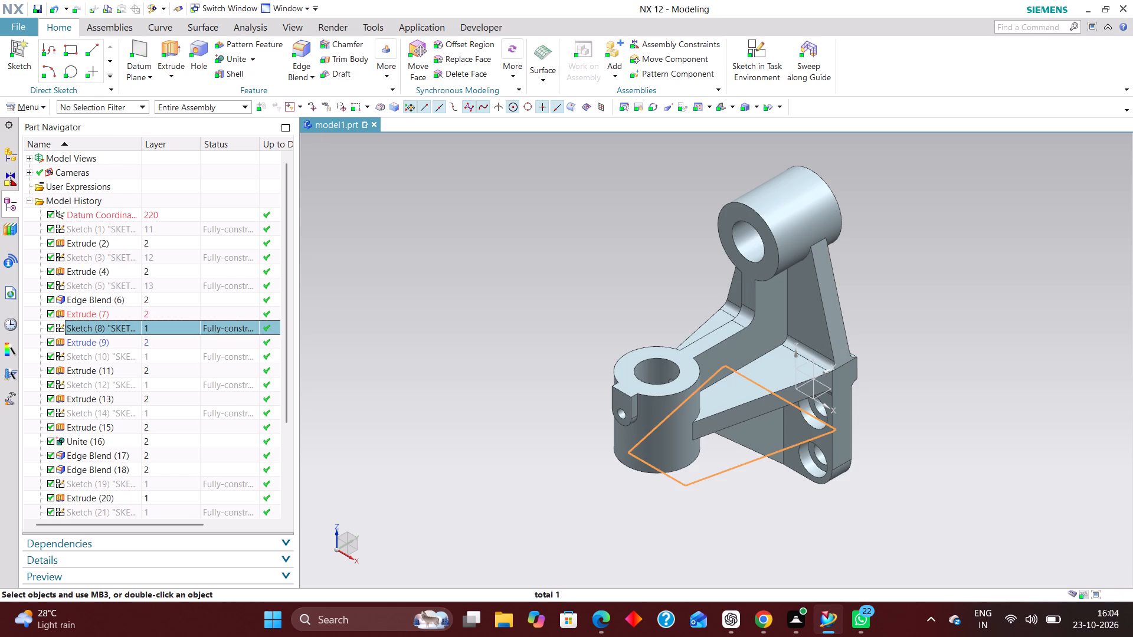
pyautogui.hotkey('ctrl', 'j')
pyautogui.write('14')
pyautogui.press('Return')
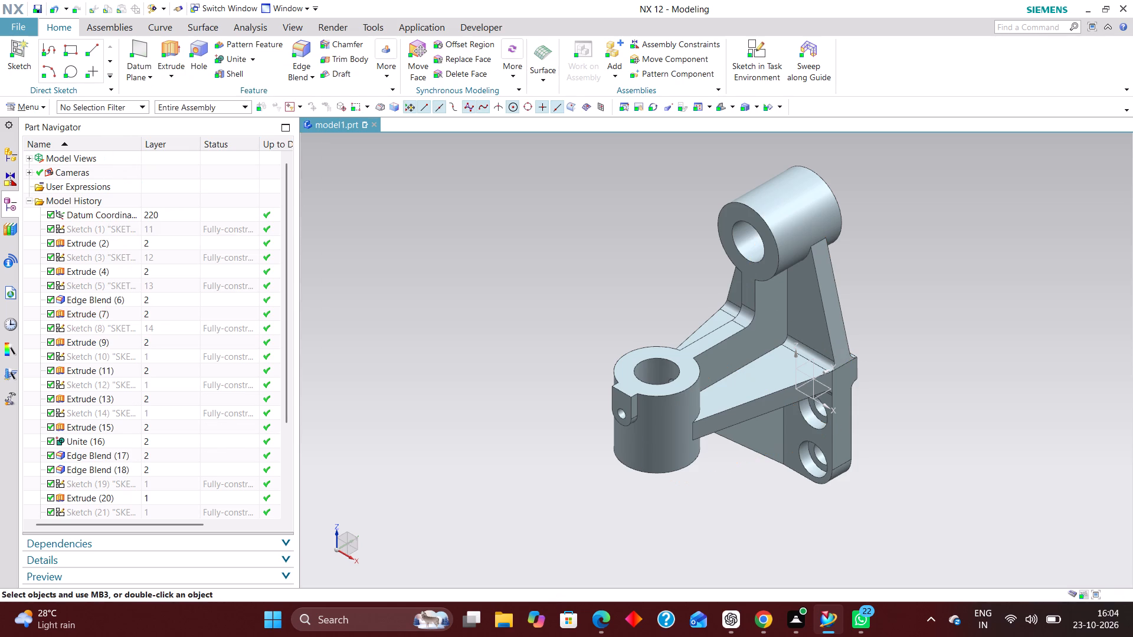
pyautogui.click(153, 360)
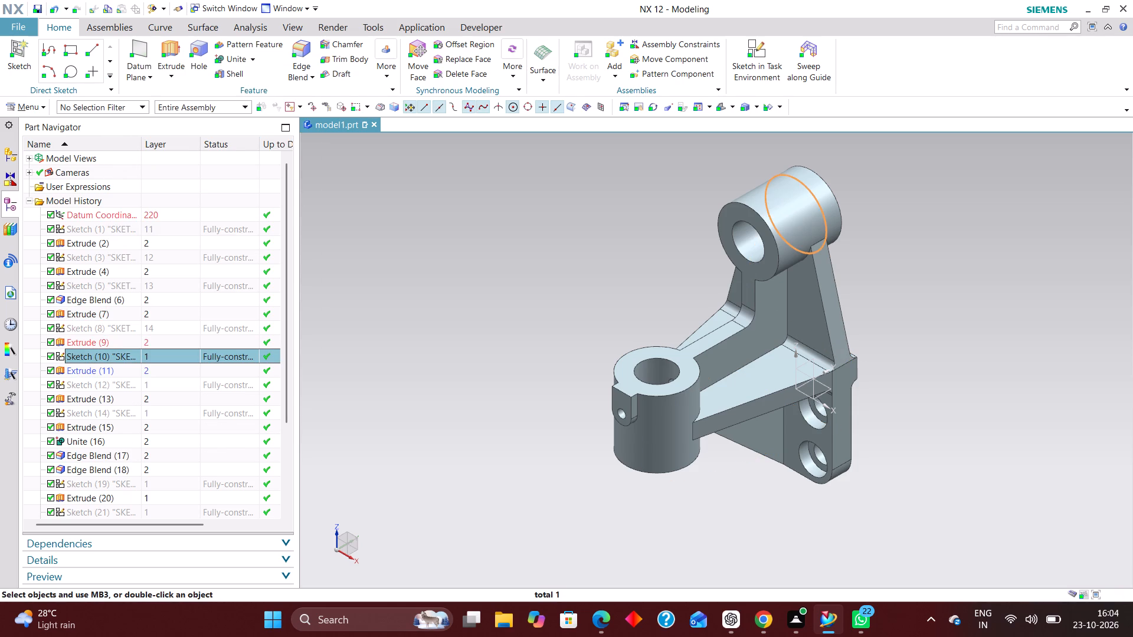
pyautogui.hotkey('ctrl', 'j')
pyautogui.write('15')
pyautogui.press('Return')
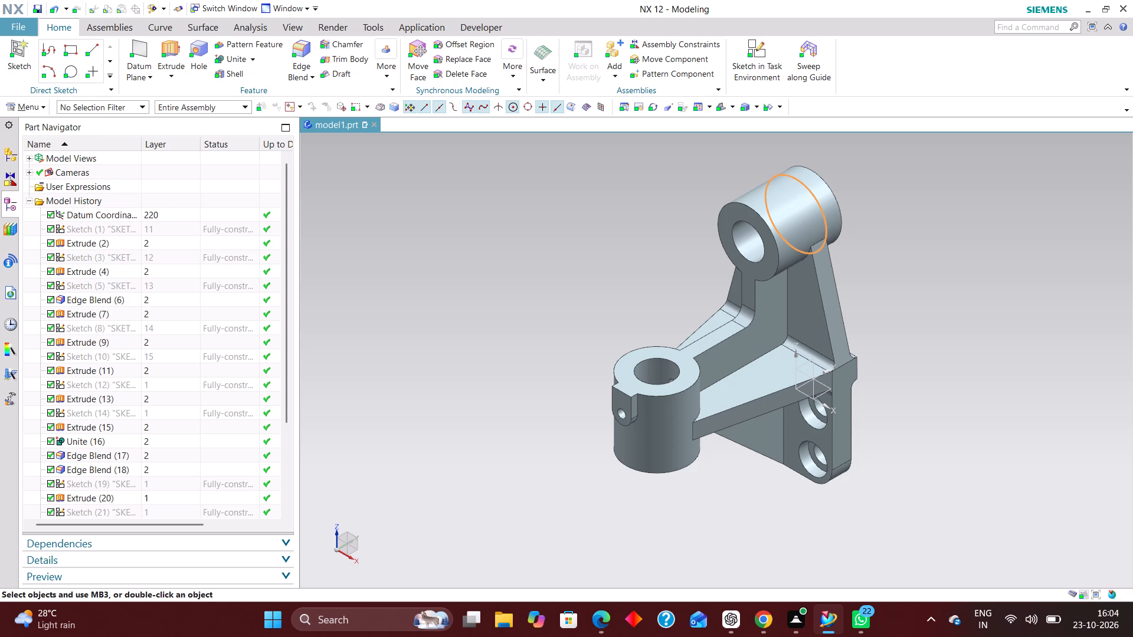
# Assign Sketch (12), the lower boss's circle, to layer 16 and Sketch (14), the L-shaped rib profile, to layer 17.
pyautogui.click(163, 383)
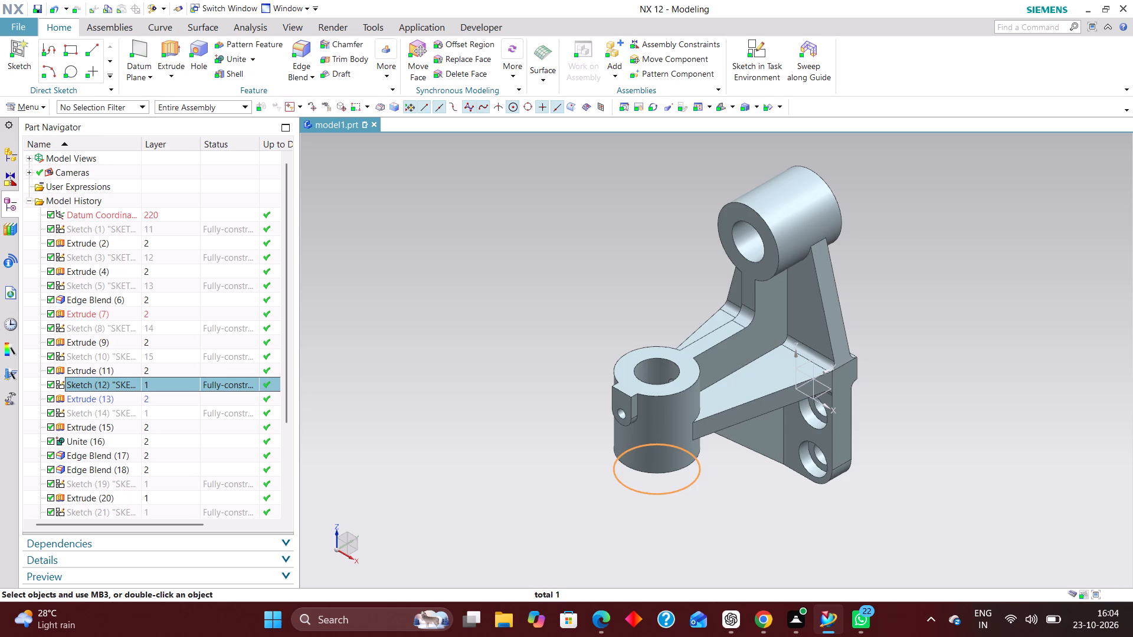
pyautogui.hotkey('ctrl', 'j')
pyautogui.write('16')
pyautogui.press('Return')
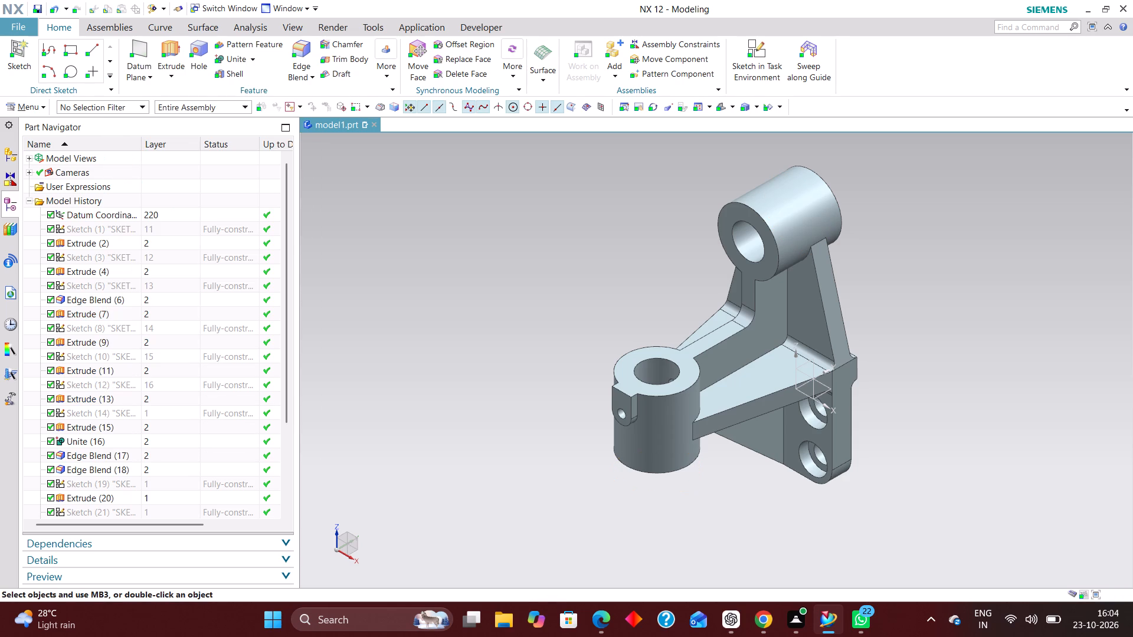
pyautogui.click(161, 413)
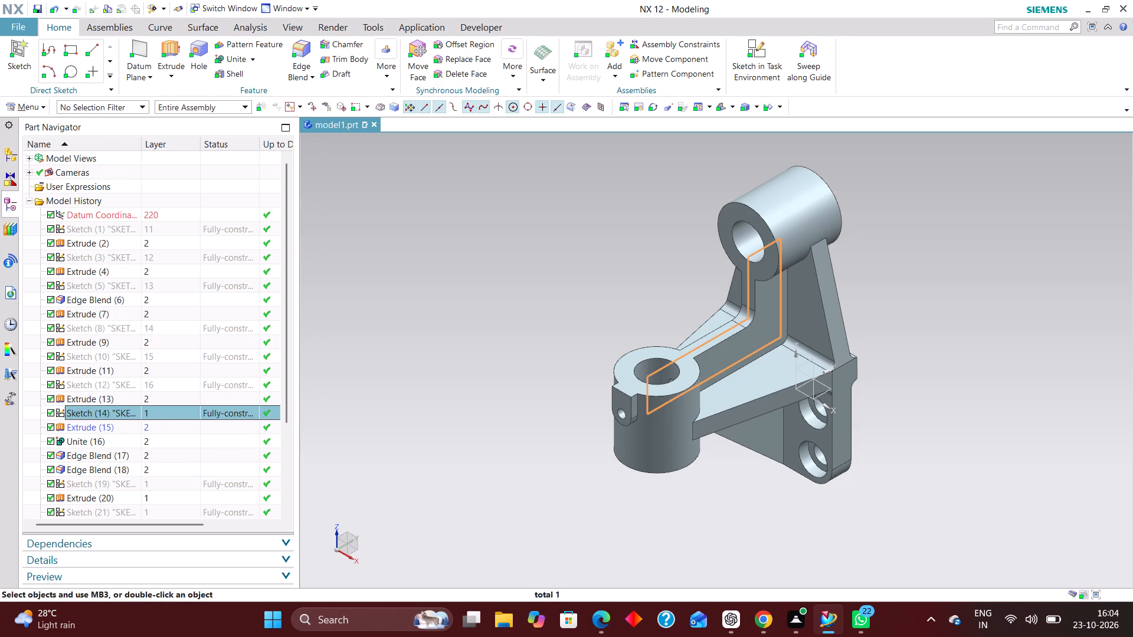
pyautogui.hotkey('ctrl', 'j')
pyautogui.write('17')
pyautogui.press('Return')
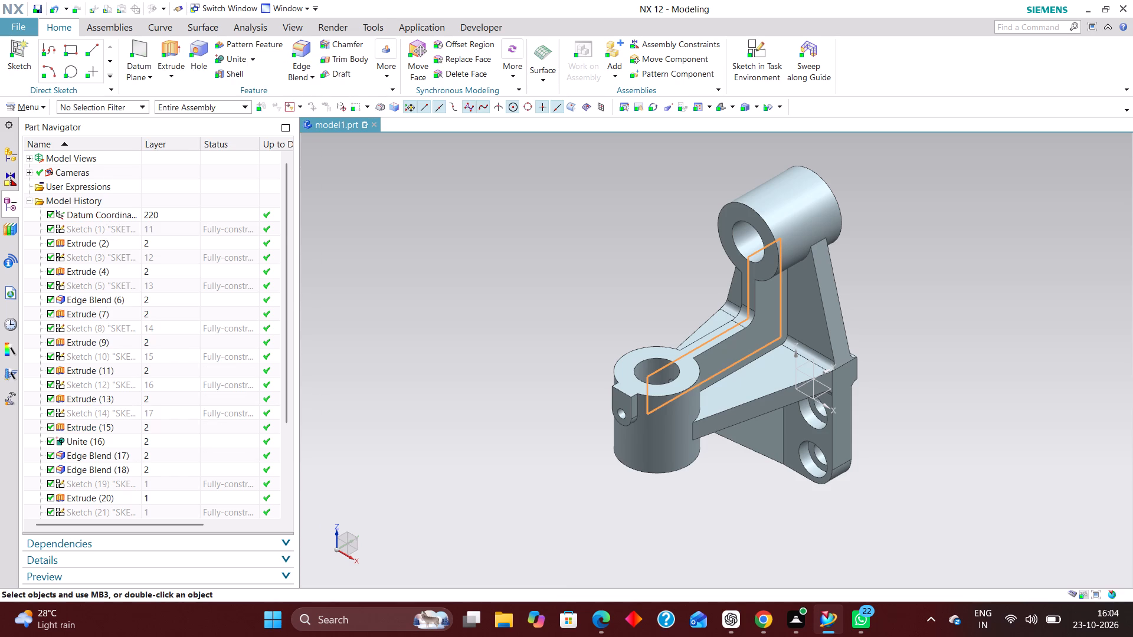
# Assign Sketch (19), the triangular rib profile, to layer 18 and Sketch (21) to layer 19.
pyautogui.scroll(-3, 107, 365)
pyautogui.click(163, 369)
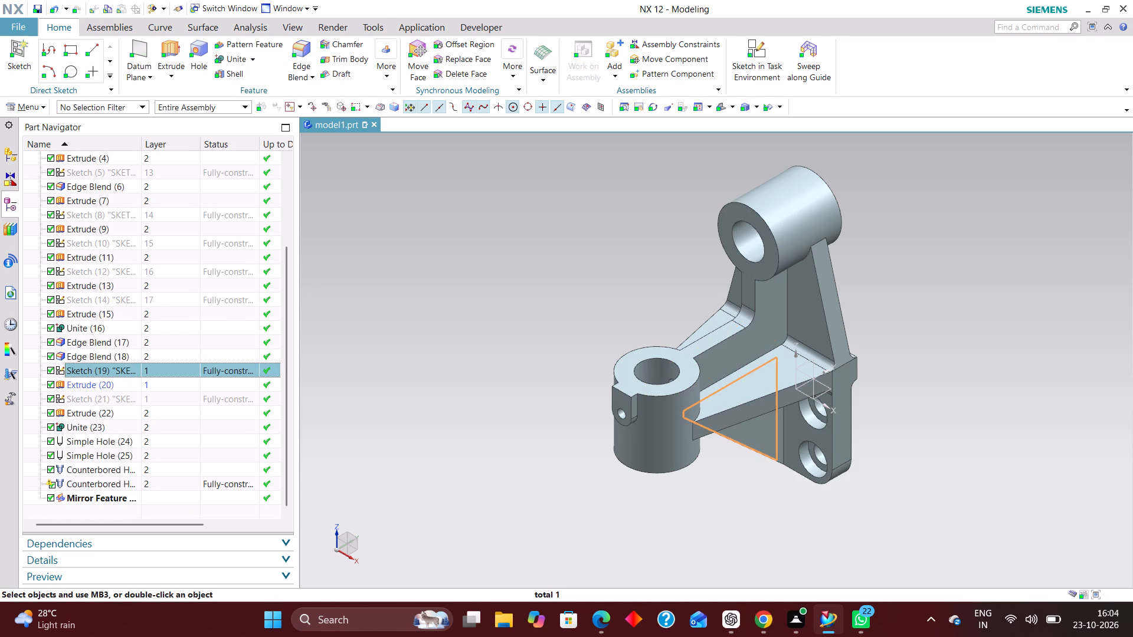
pyautogui.hotkey('ctrl', 'j')
pyautogui.write('18')
pyautogui.press('Return')
pyautogui.click(165, 400)
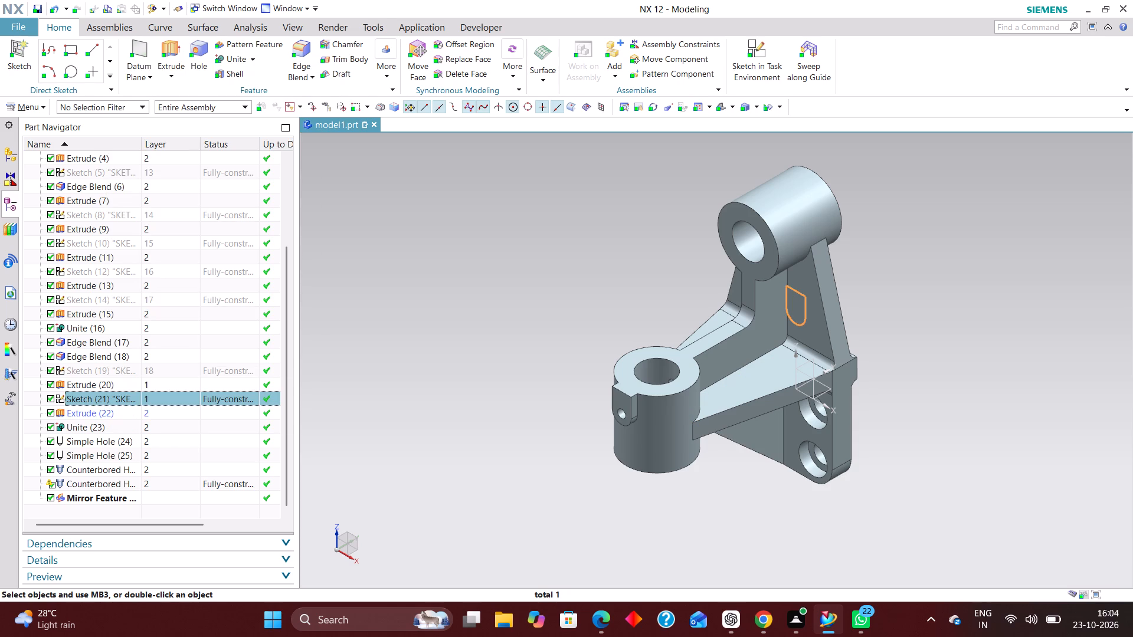
pyautogui.hotkey('ctrl', 'j')
pyautogui.write('19')
pyautogui.press('Return')
# Group the two simple holes and two counterbored holes into a top-level feature group named HOLES, with its members embedded.
pyautogui.scroll(-4, 142, 400)
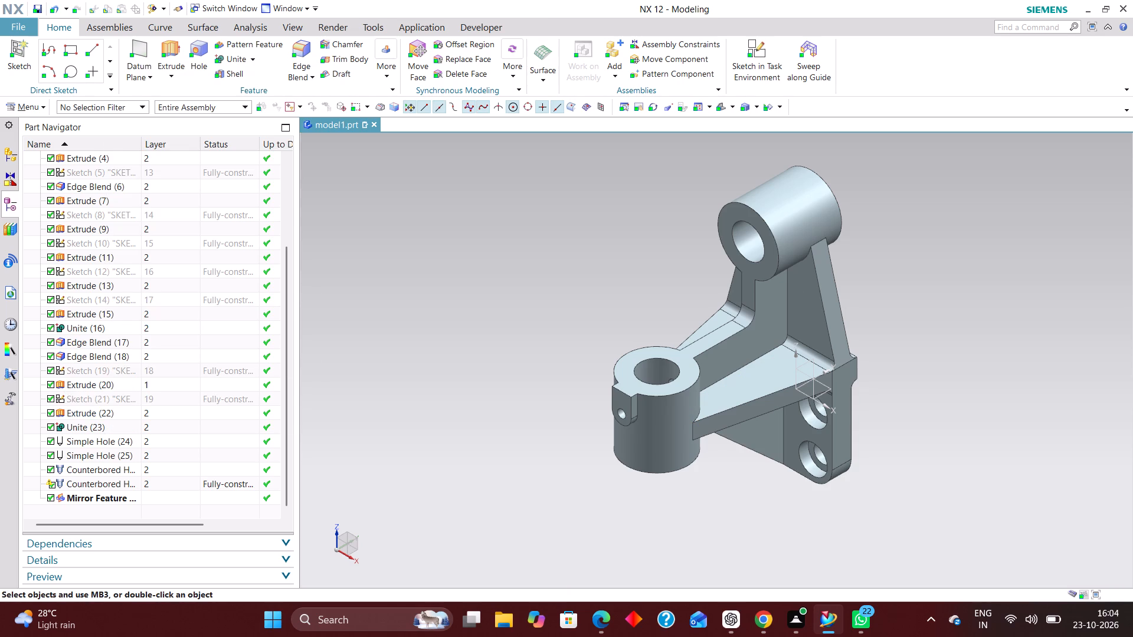
pyautogui.scroll(2, 112, 445)
pyautogui.scroll(-6, 122, 415)
pyautogui.keyDown('ctrl'); pyautogui.click(91, 438); pyautogui.keyUp('ctrl')
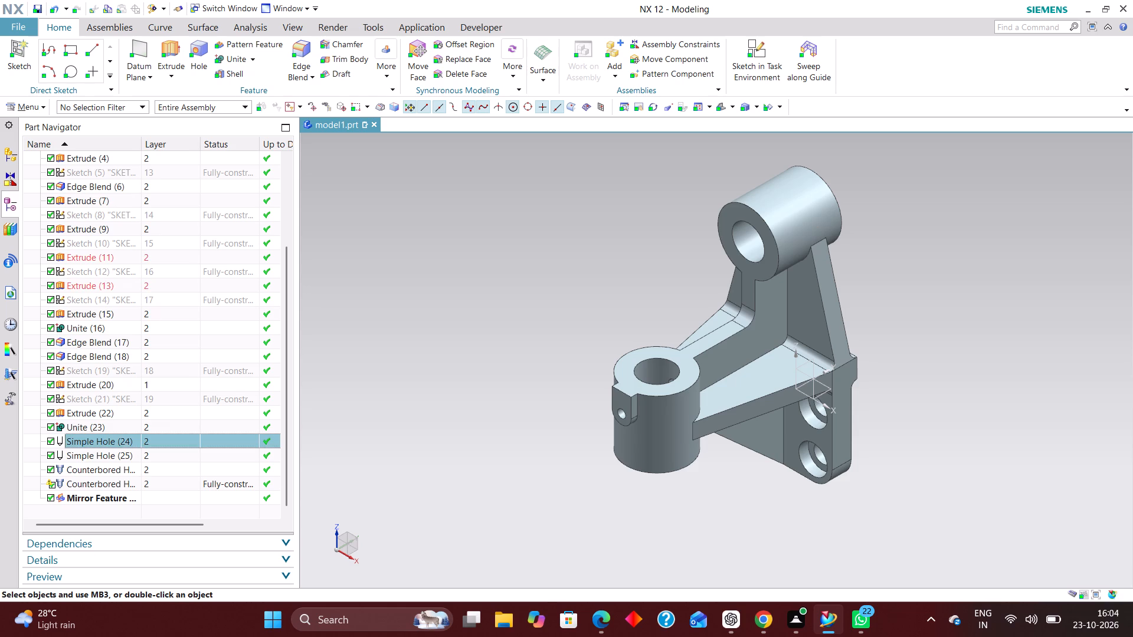
pyautogui.keyDown('ctrl'); pyautogui.click(96, 454); pyautogui.keyUp('ctrl')
pyautogui.keyDown('ctrl'); pyautogui.click(104, 469); pyautogui.keyUp('ctrl')
pyautogui.keyDown('ctrl'); pyautogui.click(104, 485); pyautogui.keyUp('ctrl')
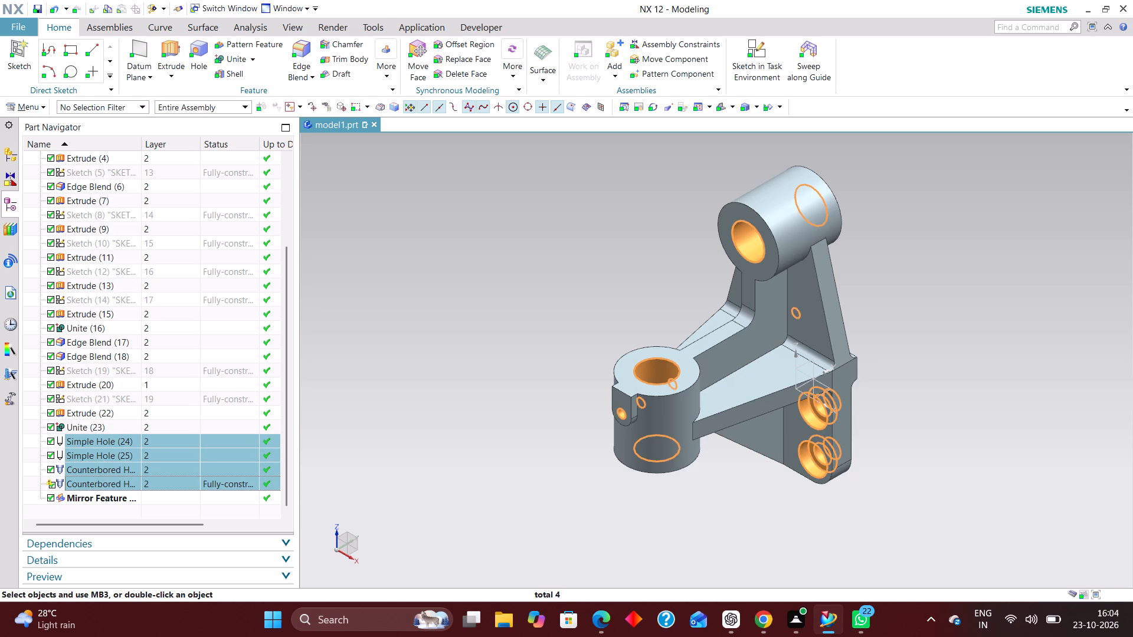
pyautogui.scroll(6, 95, 291)
pyautogui.scroll(-7, 96, 290)
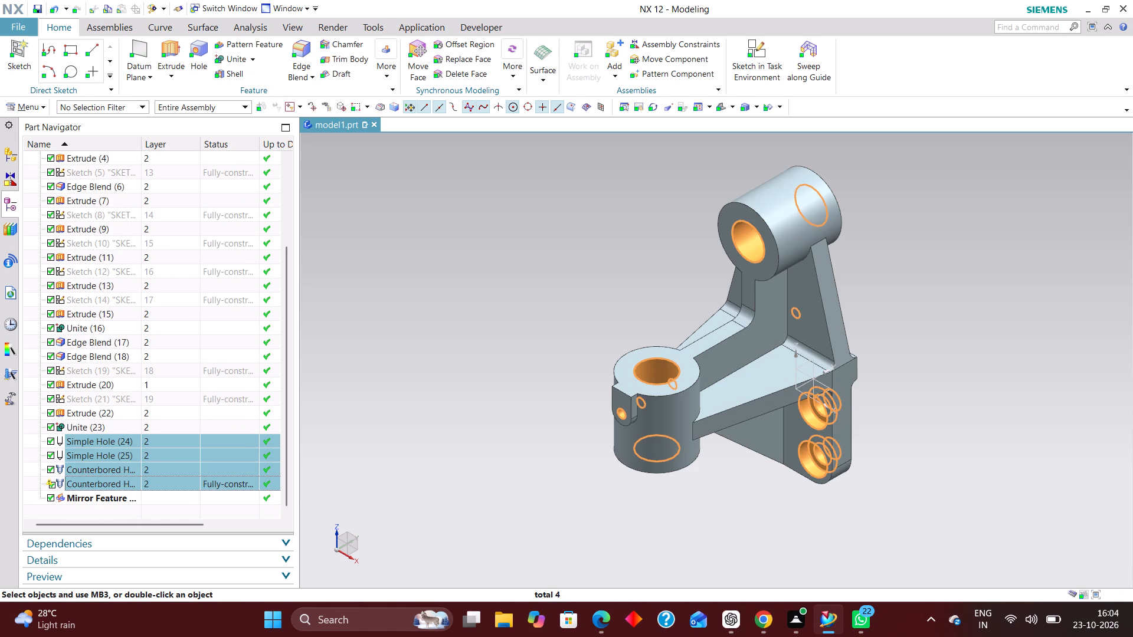
pyautogui.rightClick(113, 440)
pyautogui.click(166, 316)
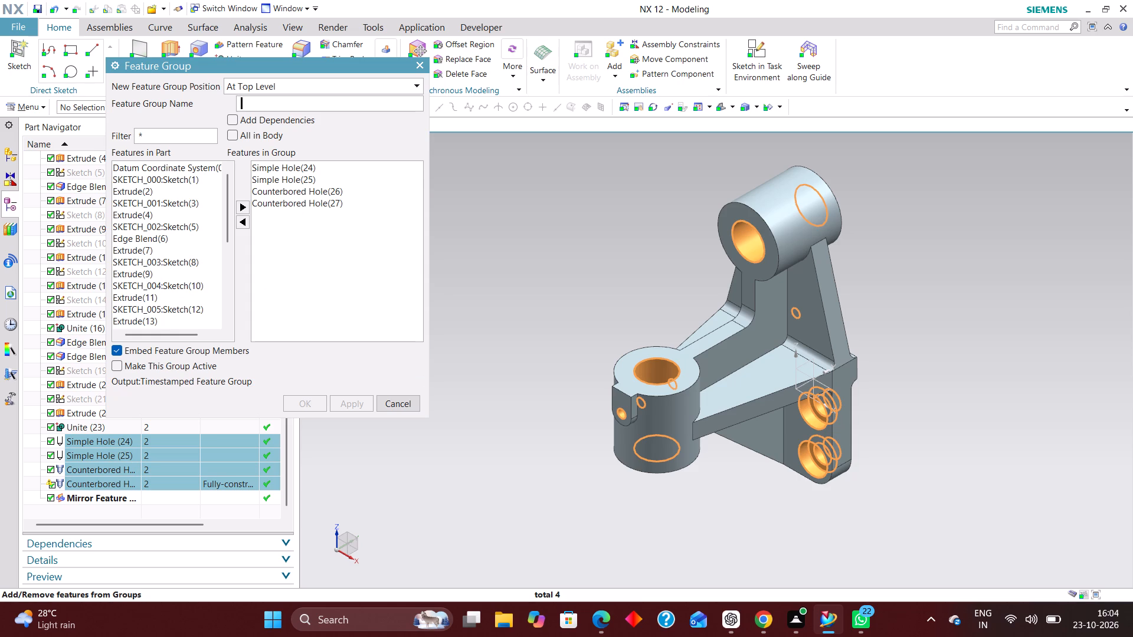
pyautogui.write('HOES')
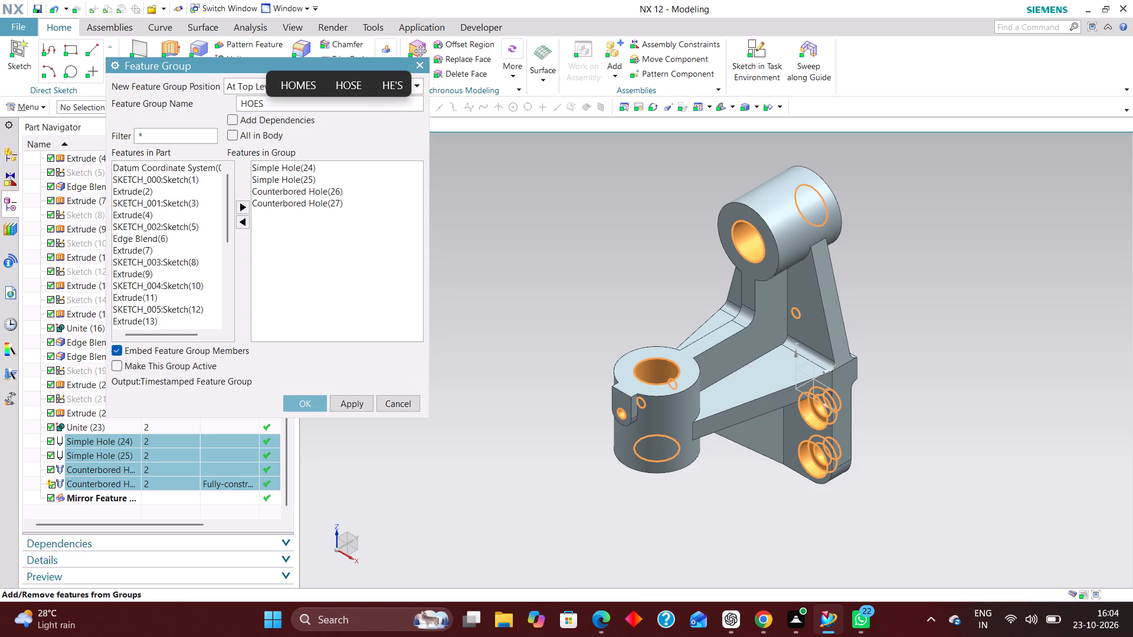
pyautogui.press('BackSpace')
pyautogui.press('BackSpace')
pyautogui.write('LES')
pyautogui.press('Return')
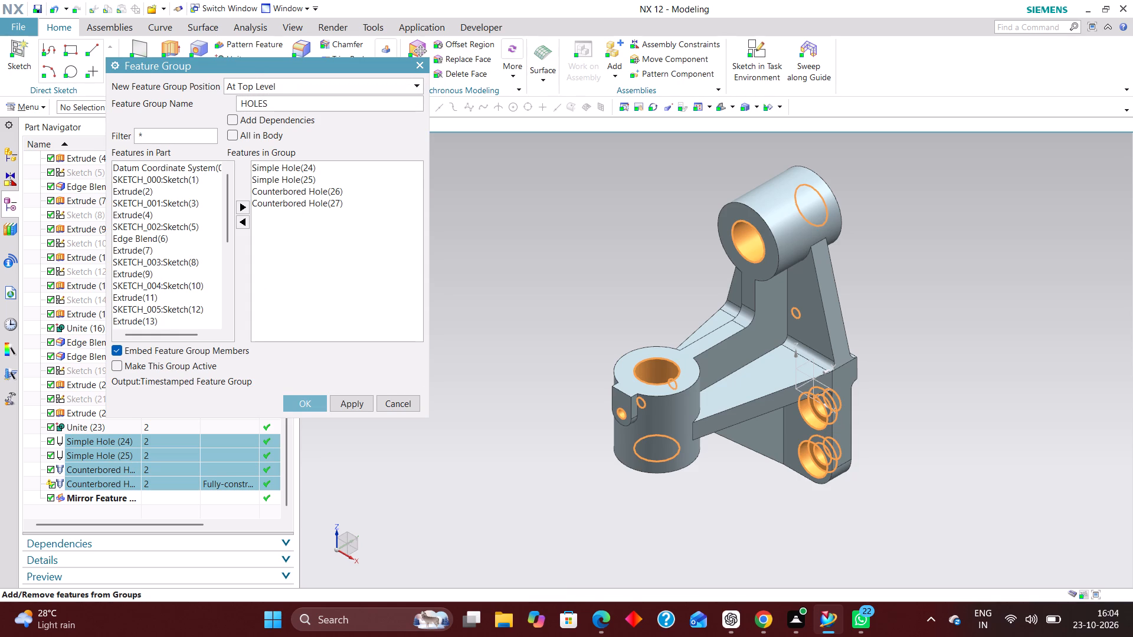
pyautogui.click(298, 404)
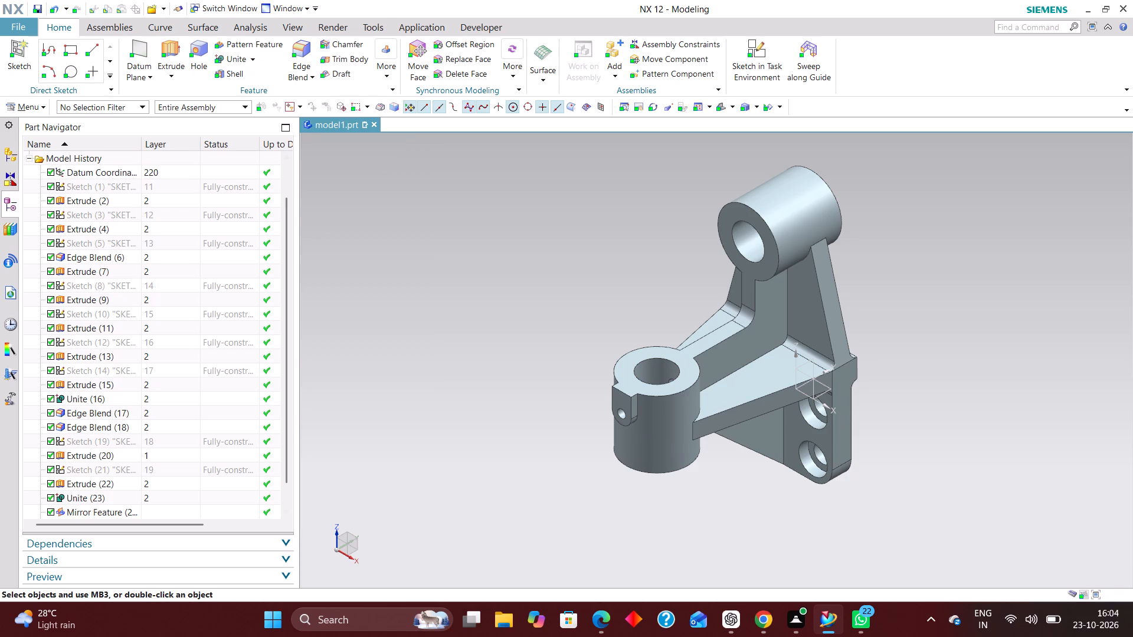
pyautogui.scroll(4, 107, 433)
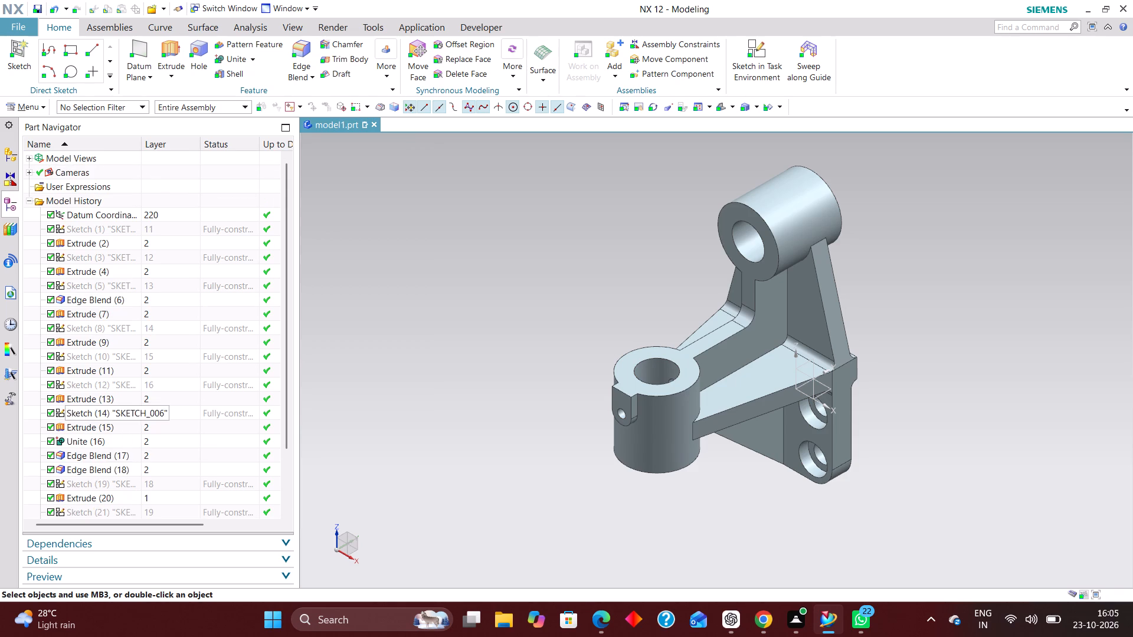
# Assign the library material Steel to the main bracket body.
pyautogui.scroll(-5, 128, 353)
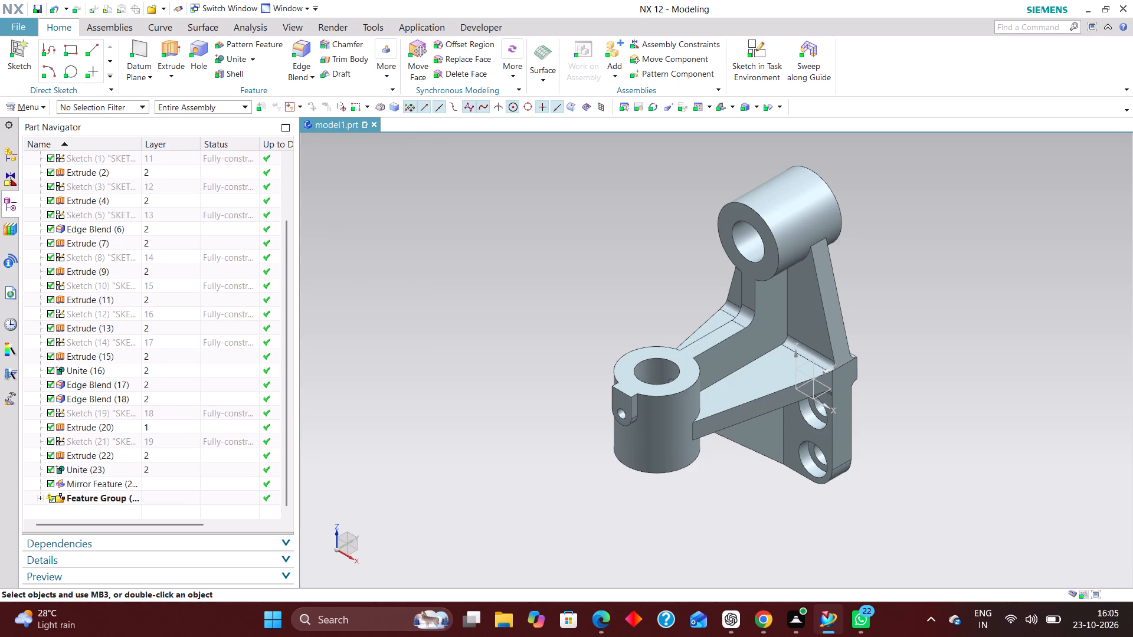
pyautogui.click(41, 107)
pyautogui.click(46, 123)
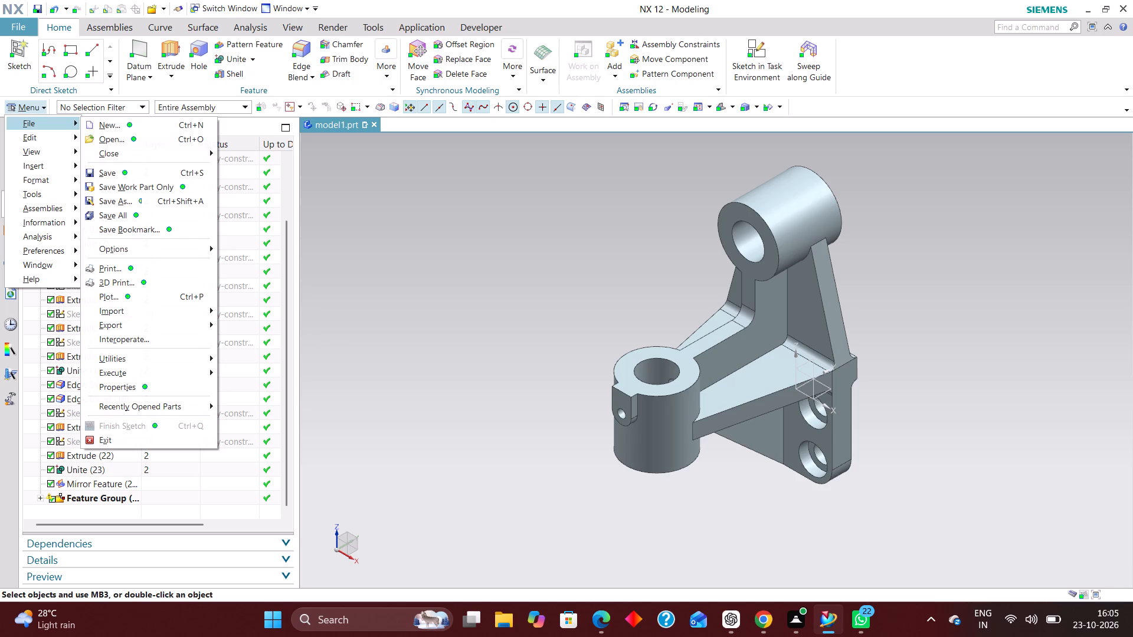
pyautogui.click(58, 195)
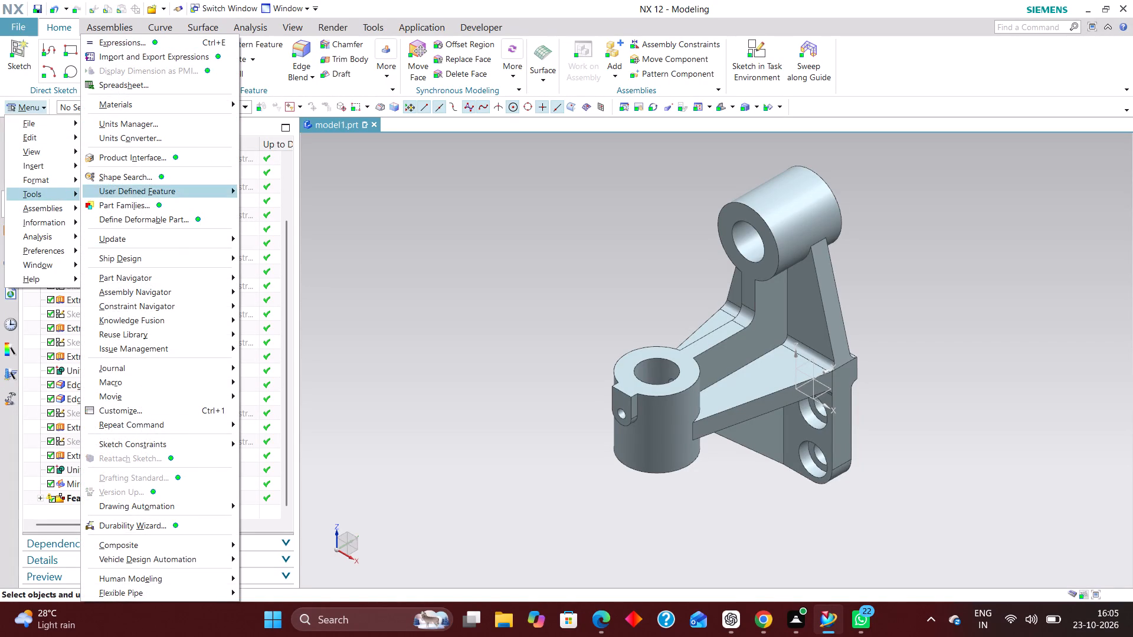
pyautogui.click(136, 105)
pyautogui.click(248, 104)
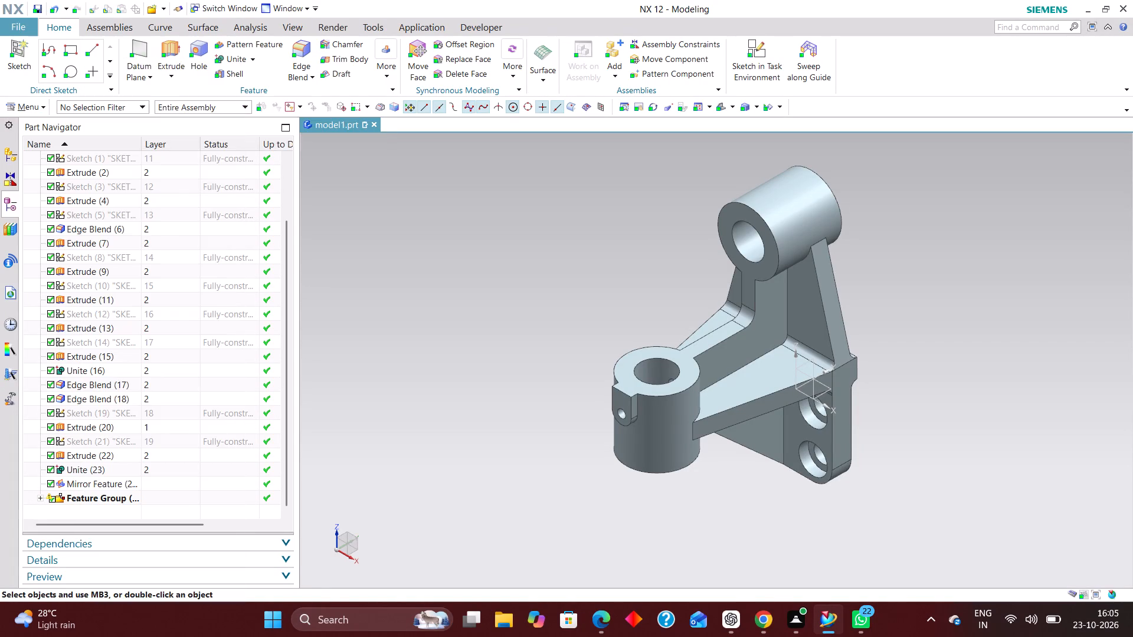
pyautogui.click(673, 386)
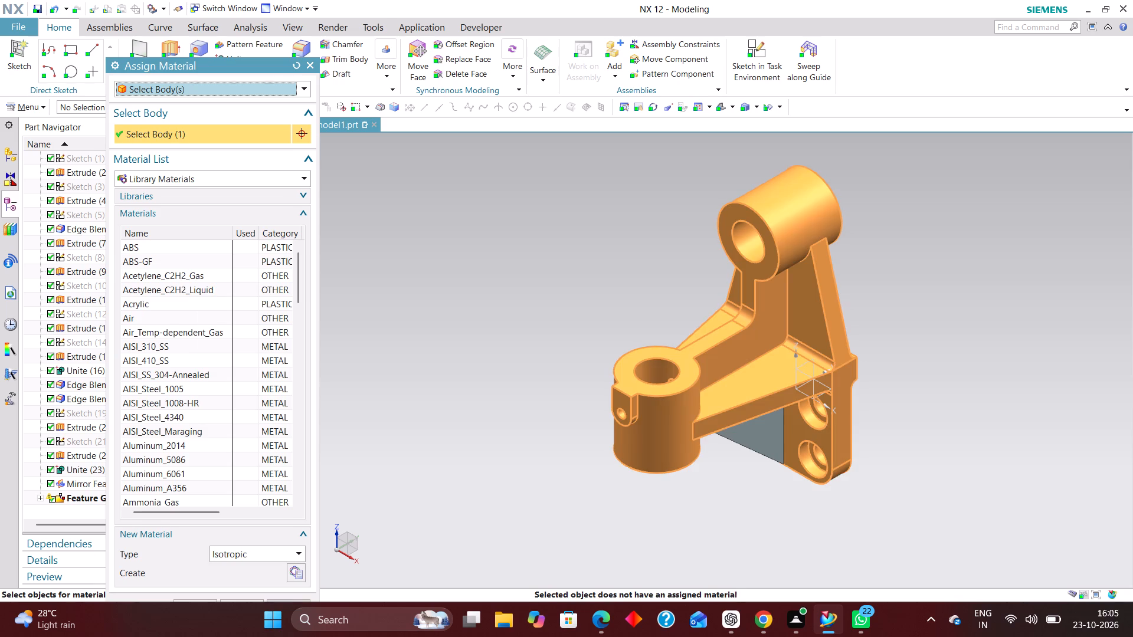
pyautogui.scroll(-20, 186, 393)
pyautogui.scroll(-4, 186, 393)
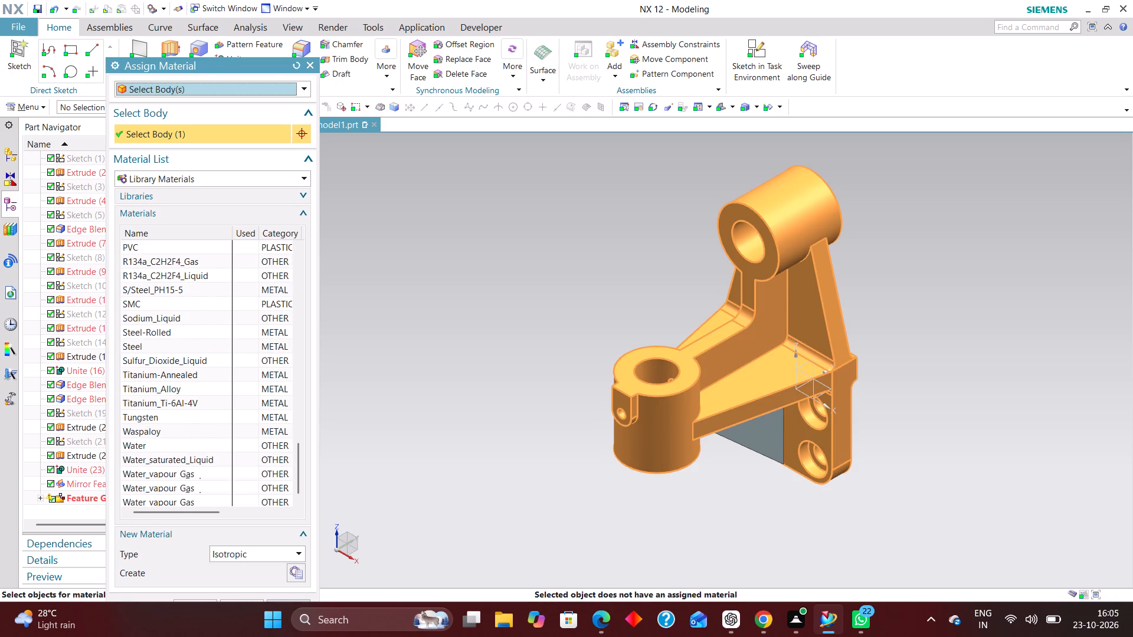
pyautogui.click(142, 346)
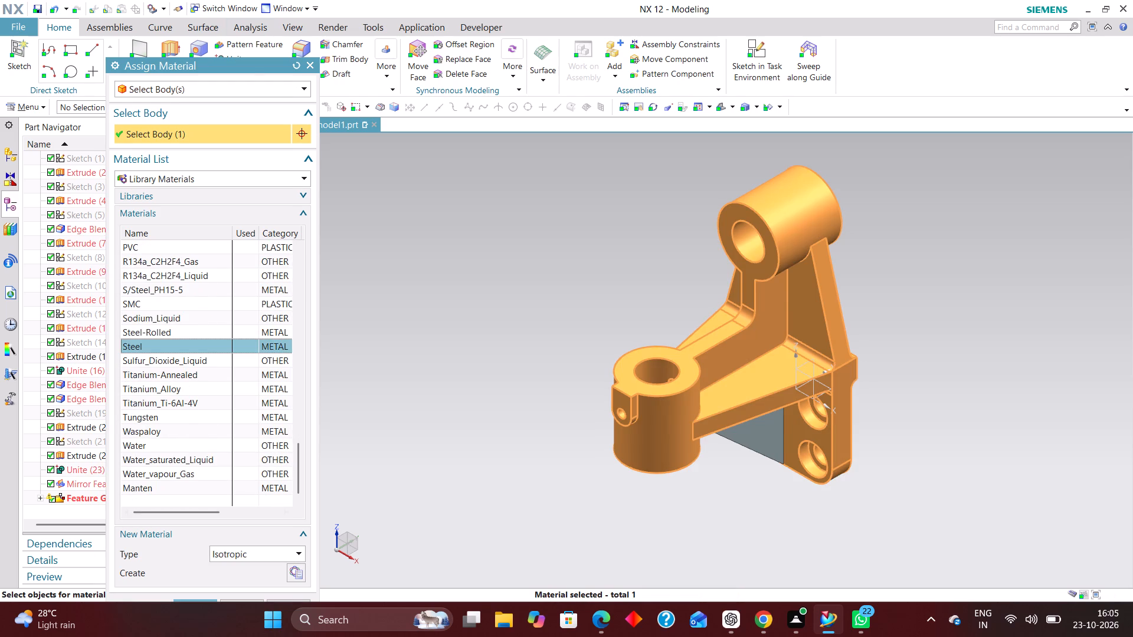
pyautogui.moveTo(253, 63); pyautogui.dragTo(245, 8)
pyautogui.click(191, 550)
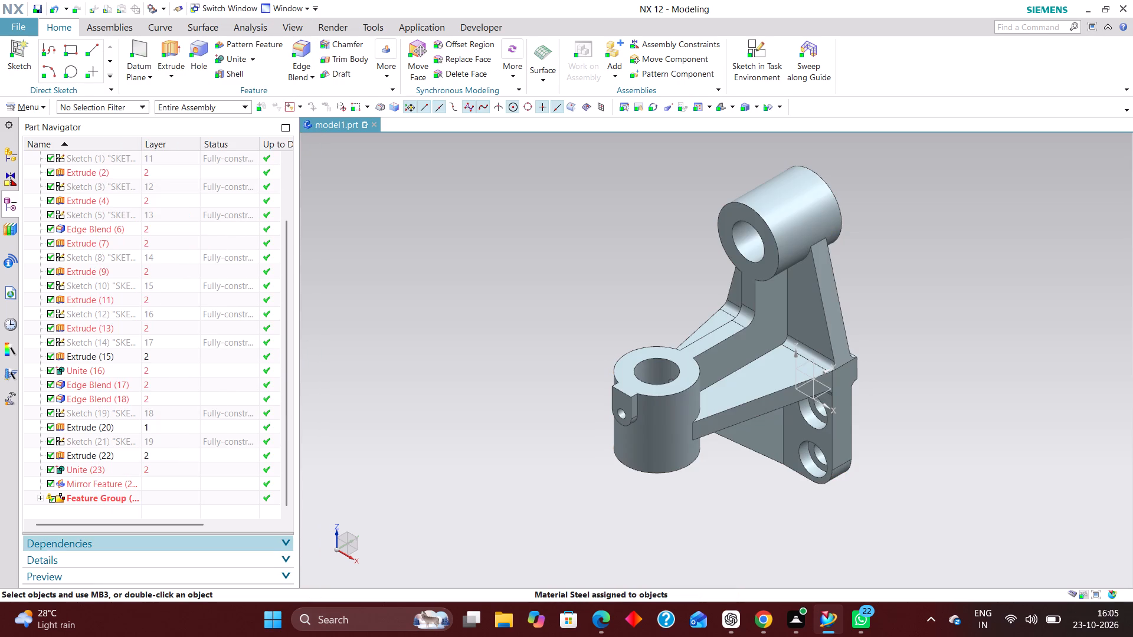
# Update the part's weight data in its properties and enable updating that data on save.
pyautogui.click(38, 110)
pyautogui.click(50, 122)
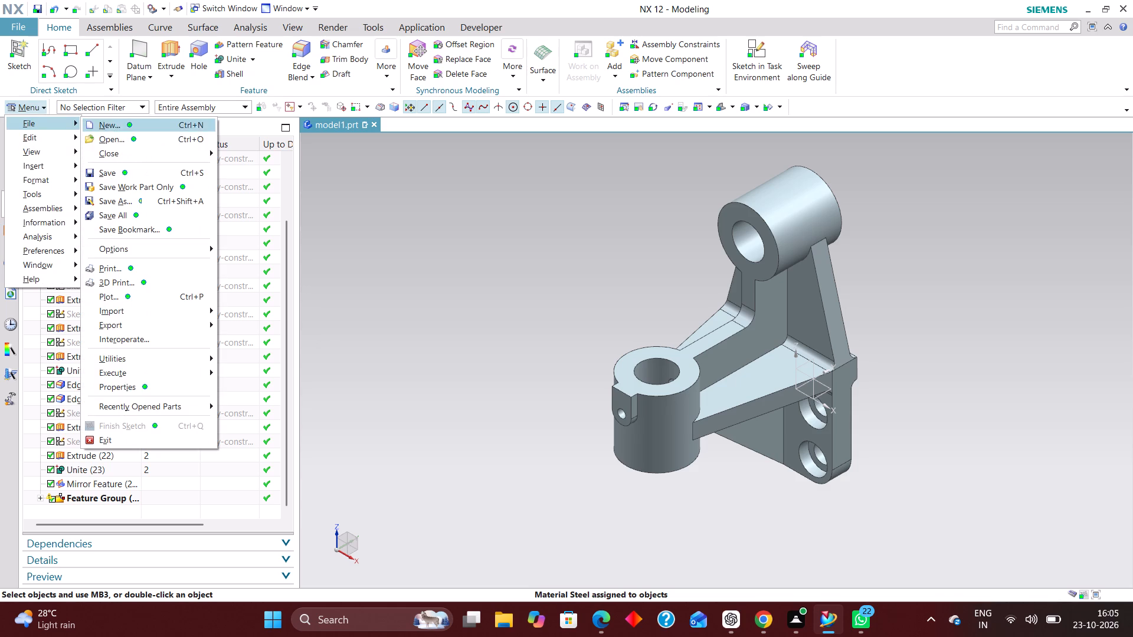
pyautogui.click(143, 386)
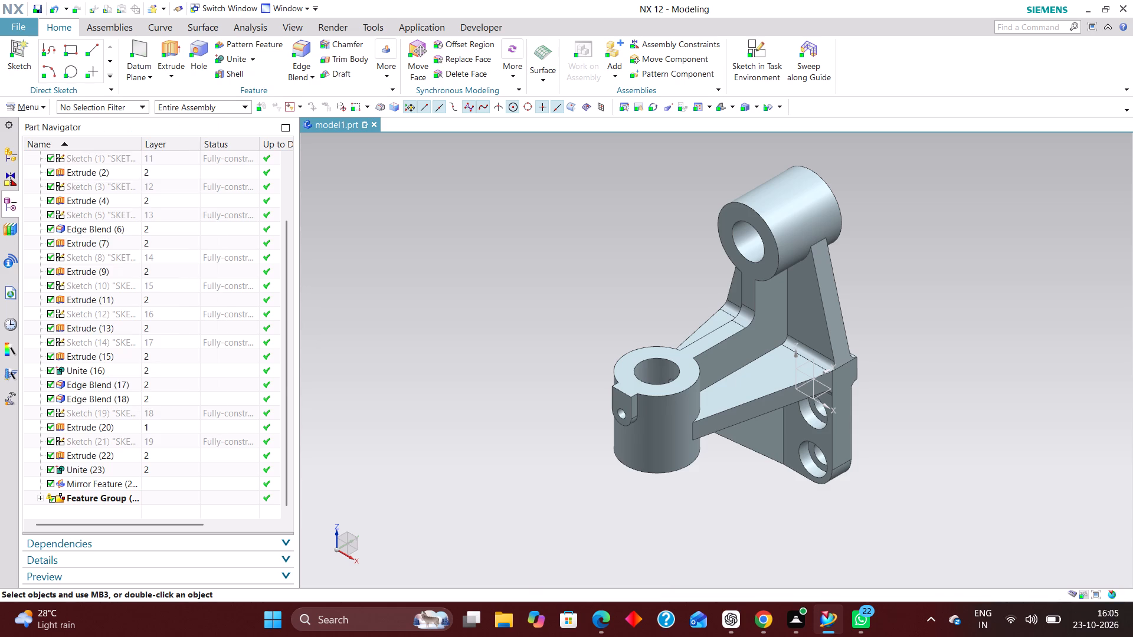
pyautogui.click(461, 99)
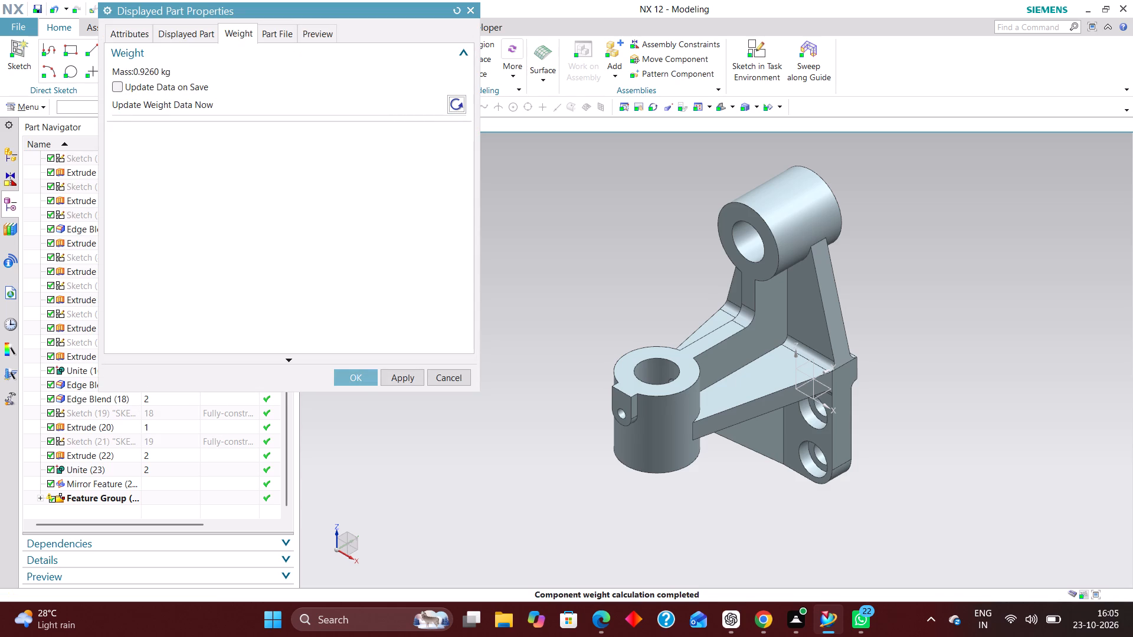
pyautogui.click(120, 84)
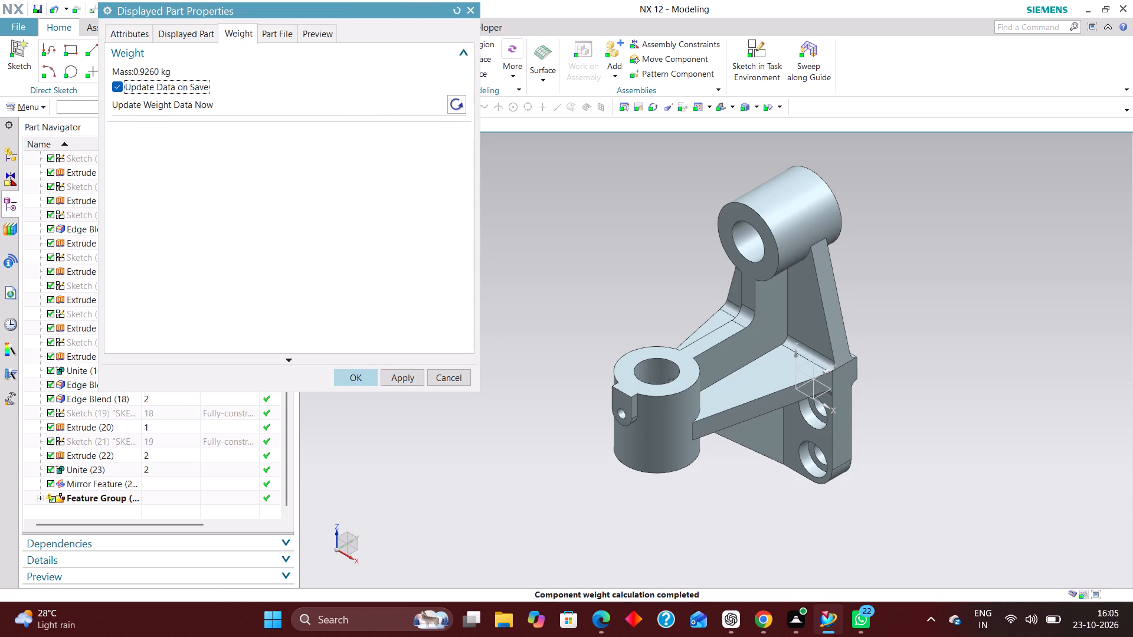
pyautogui.click(355, 377)
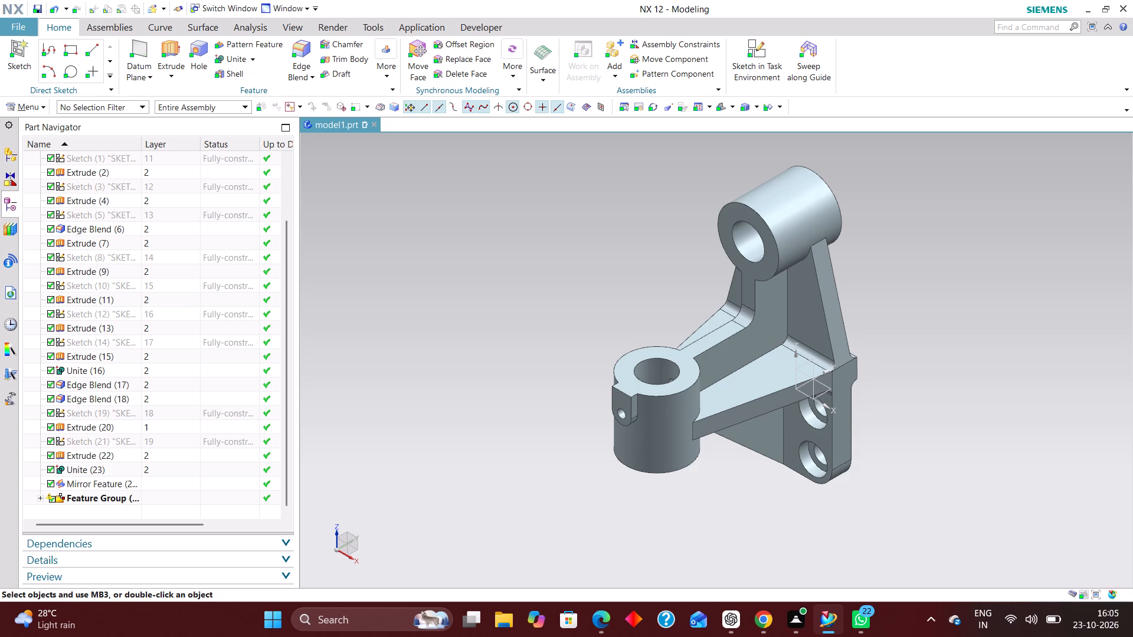
# Create a new object group containing the main bracket body, with unique membership and the group display properties applied.
pyautogui.click(33, 110)
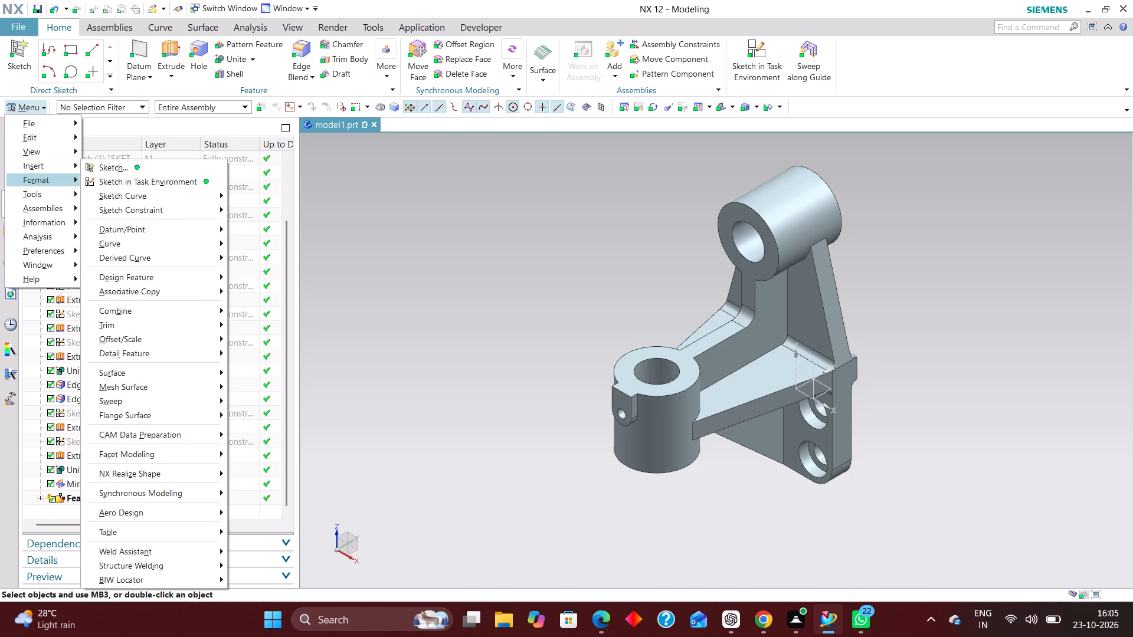
pyautogui.click(63, 179)
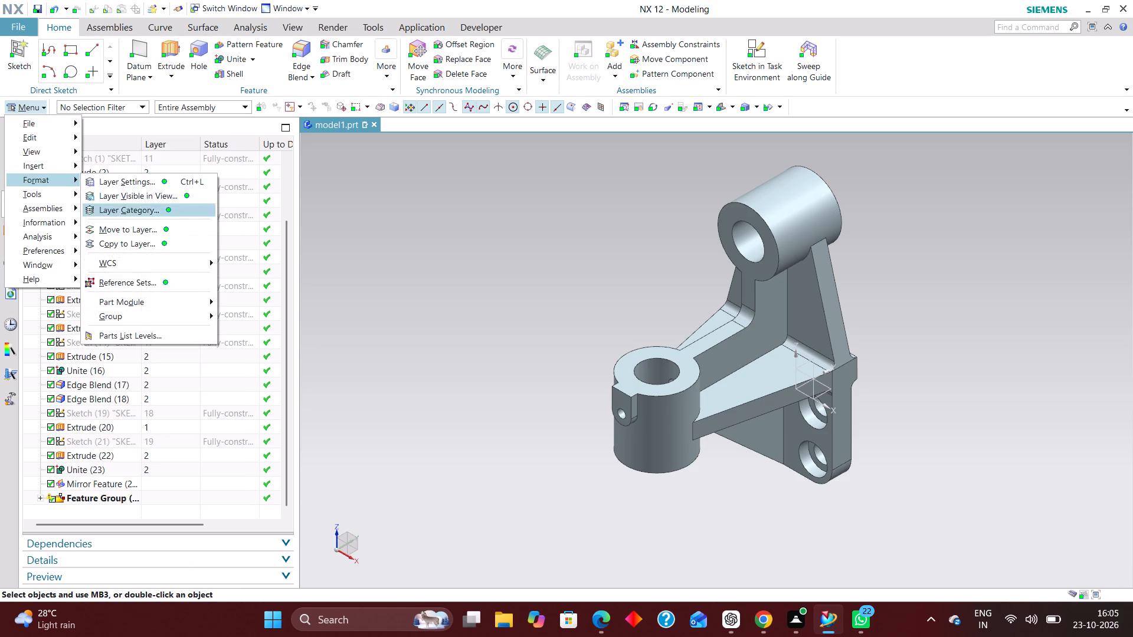
pyautogui.click(136, 316)
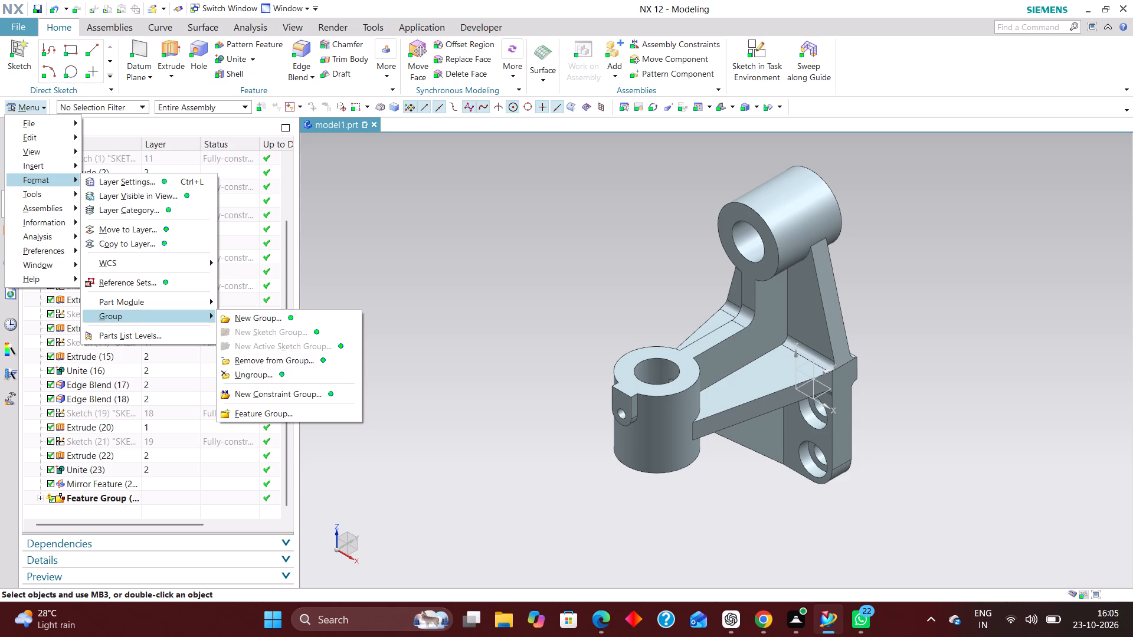
pyautogui.click(340, 320)
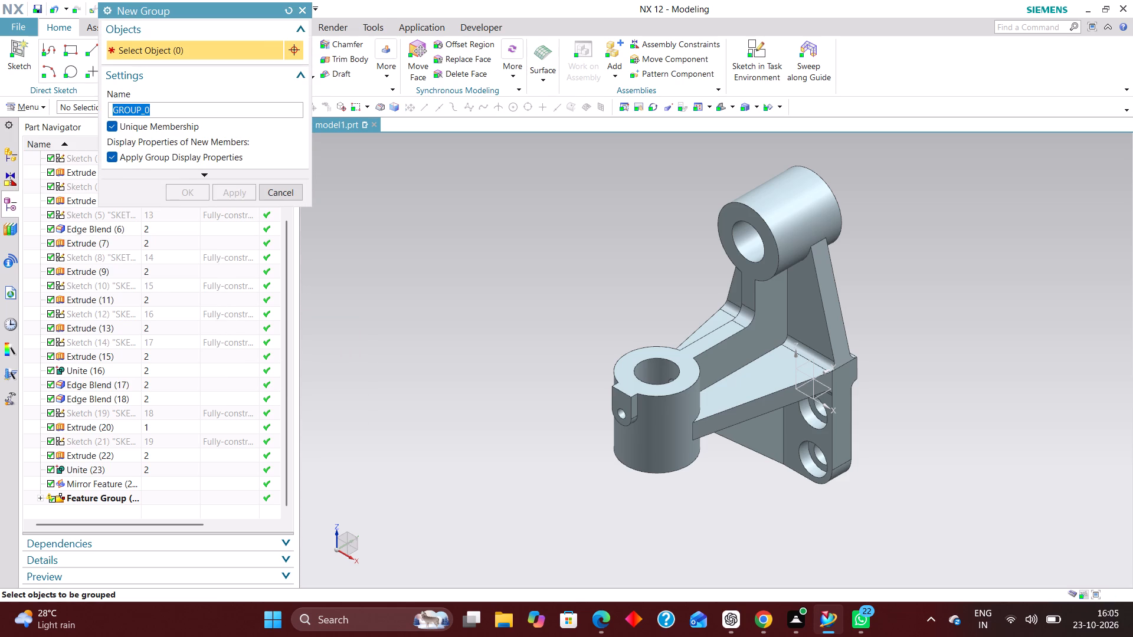
pyautogui.click(687, 422)
pyautogui.click(181, 191)
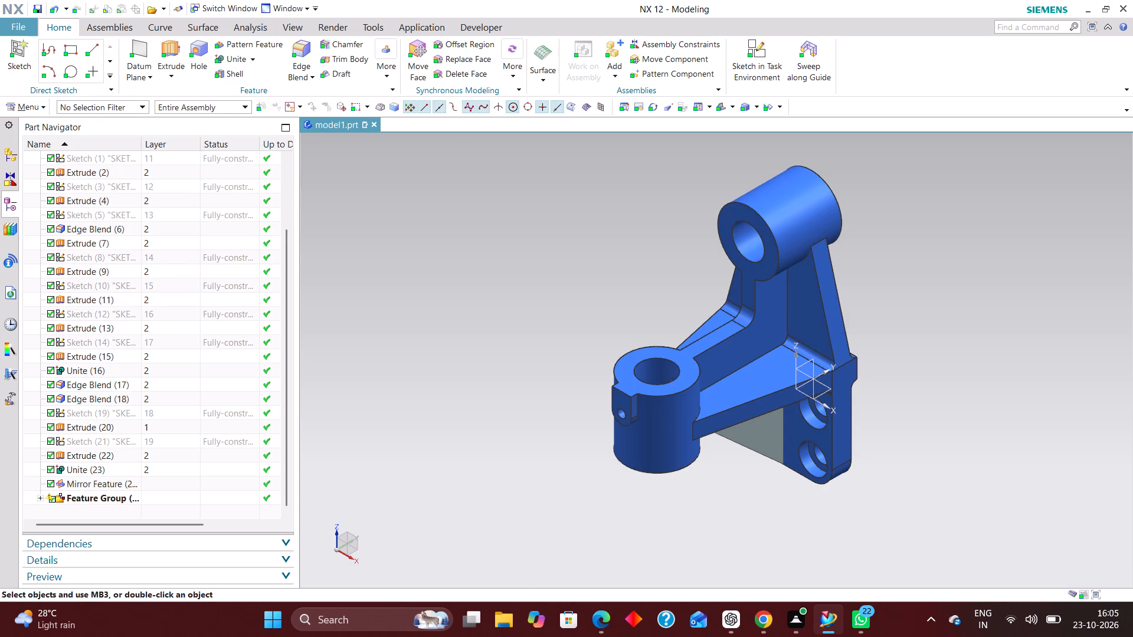
# Set Part Cleanup to also delete unused units, unused expressions, spreadsheet data, visual editor data, all materials, duplicate lights, invalid part attributes and unused extract references.
pyautogui.click(39, 101)
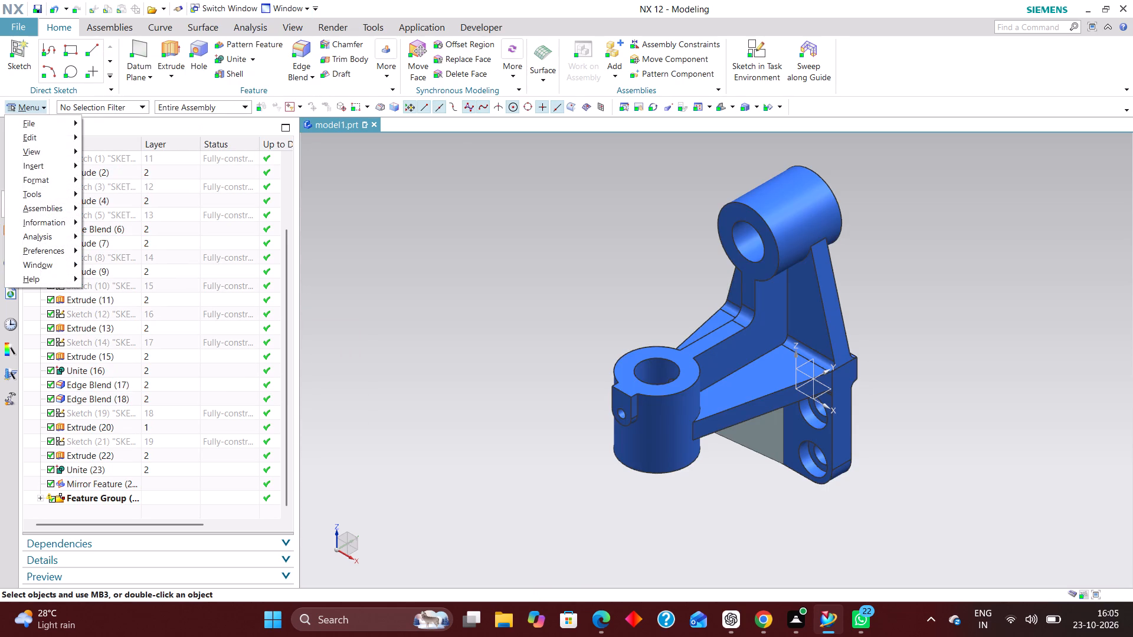
pyautogui.click(34, 127)
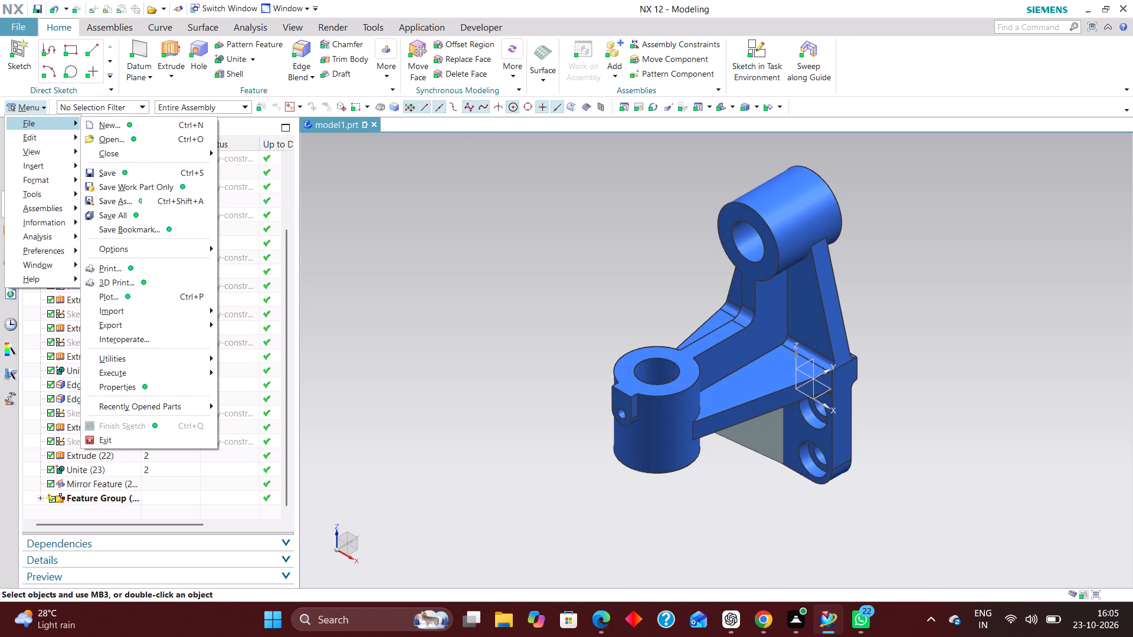
pyautogui.click(137, 357)
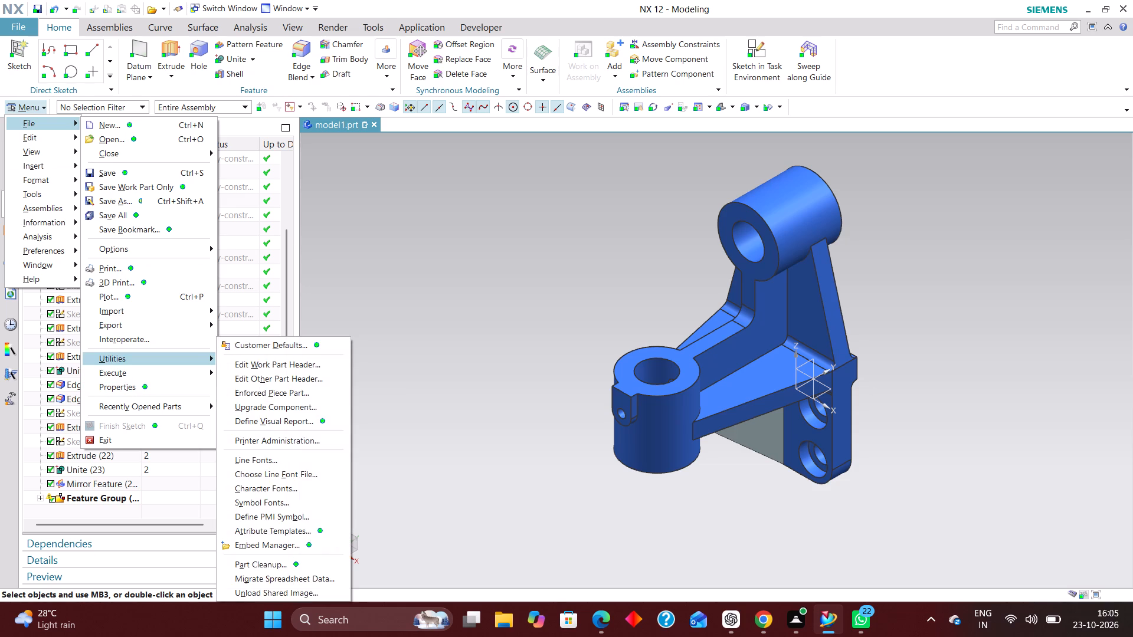
pyautogui.click(309, 557)
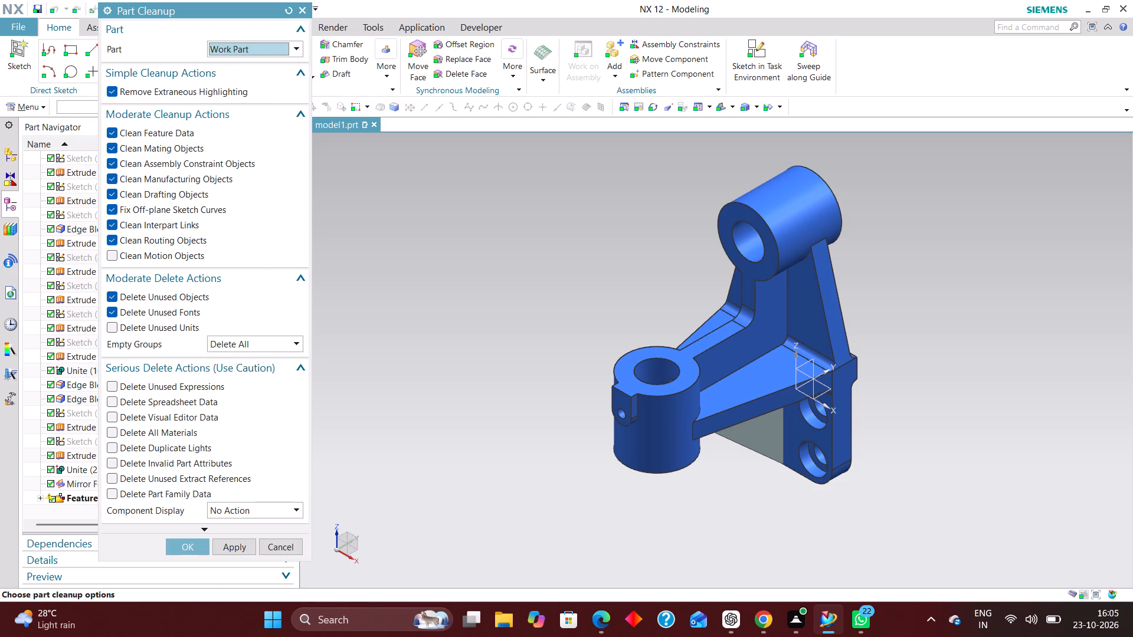
pyautogui.click(148, 331)
pyautogui.click(137, 385)
pyautogui.click(132, 400)
pyautogui.click(132, 416)
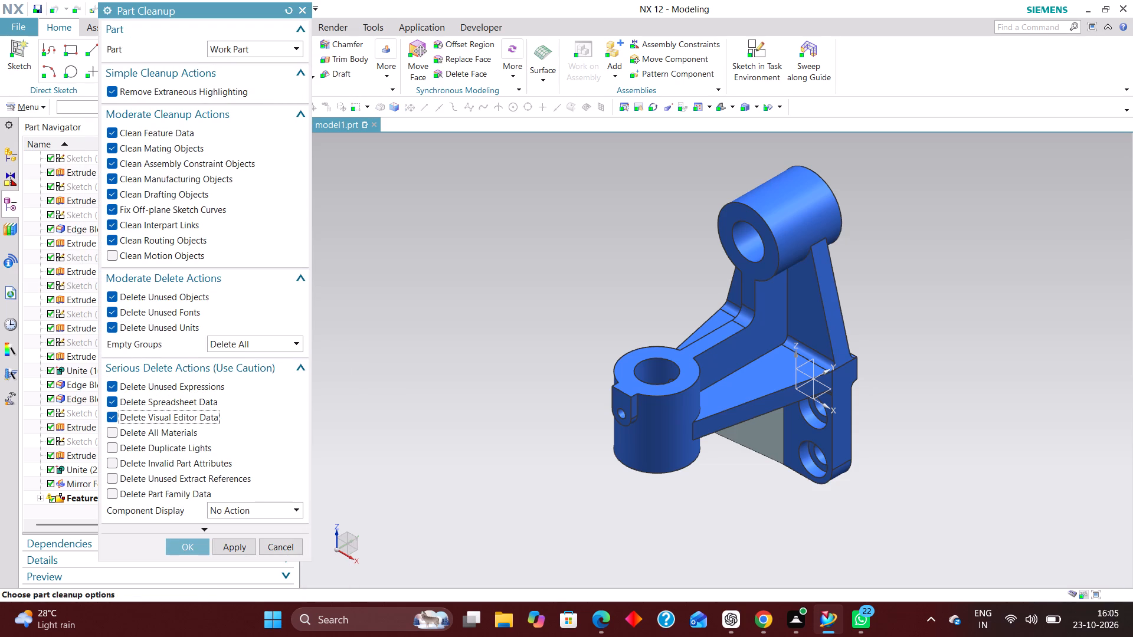
pyautogui.click(130, 428)
pyautogui.click(130, 444)
pyautogui.click(130, 459)
pyautogui.click(129, 473)
# Include part family data in the deletion, set component display to Remove All Changes, and run the cleanup on the work part.
pyautogui.click(125, 485)
pyautogui.click(258, 507)
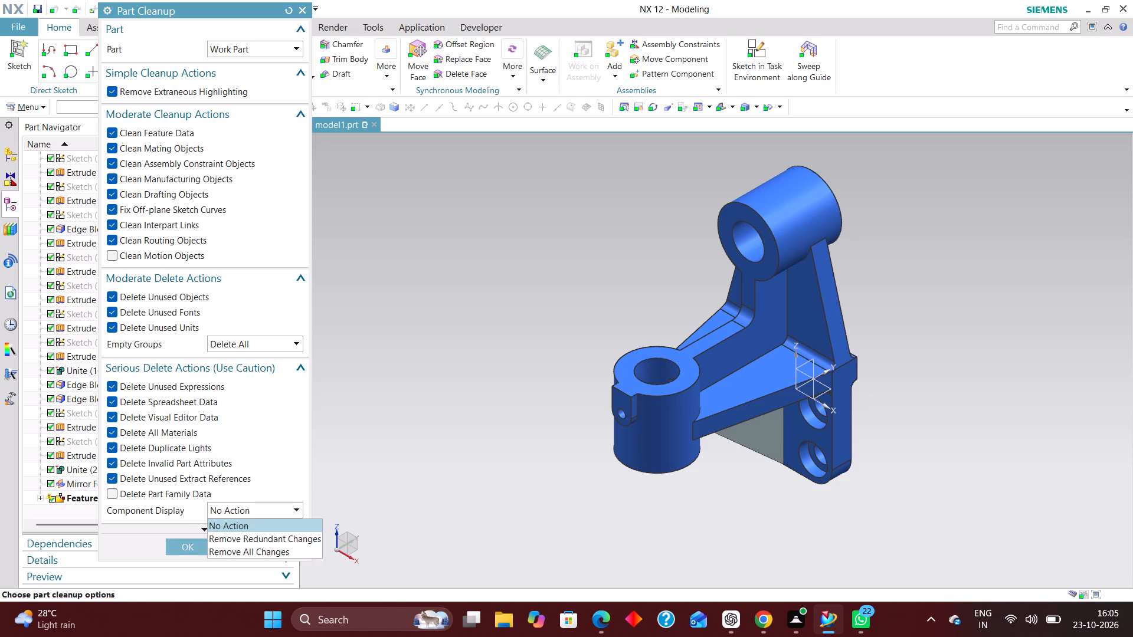
pyautogui.click(276, 549)
pyautogui.click(130, 496)
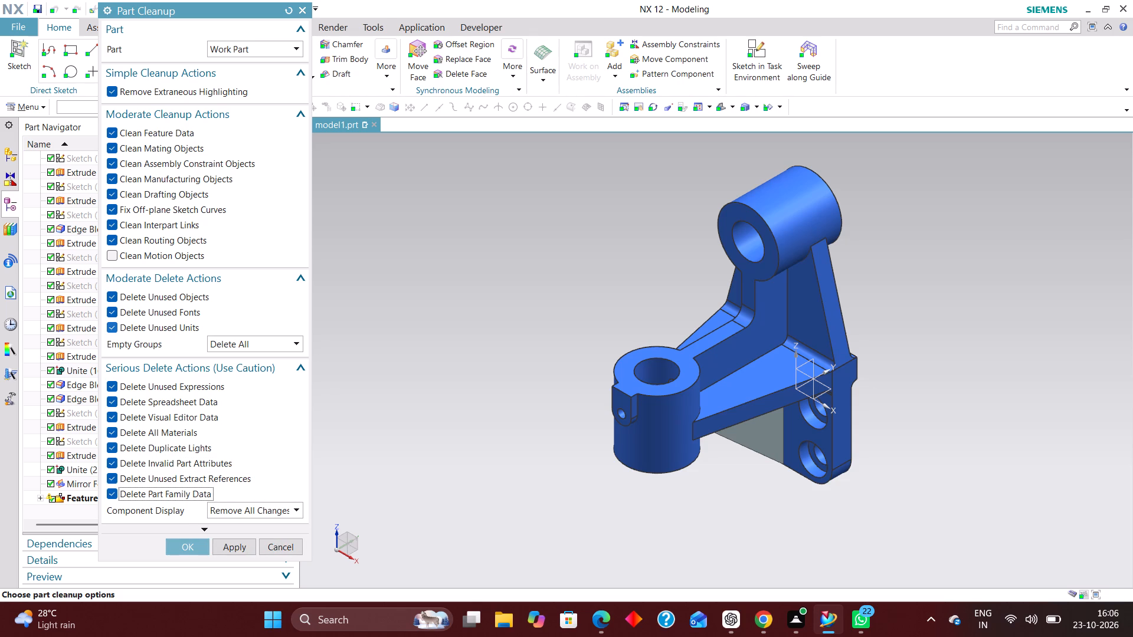
pyautogui.click(189, 544)
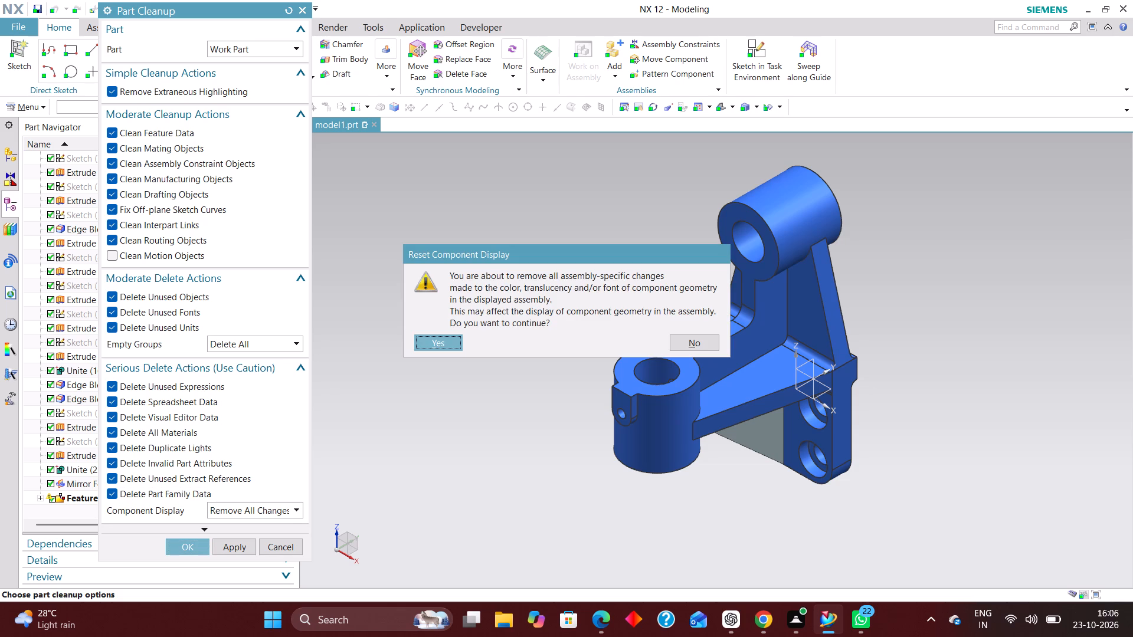
pyautogui.click(450, 346)
pyautogui.click(445, 332)
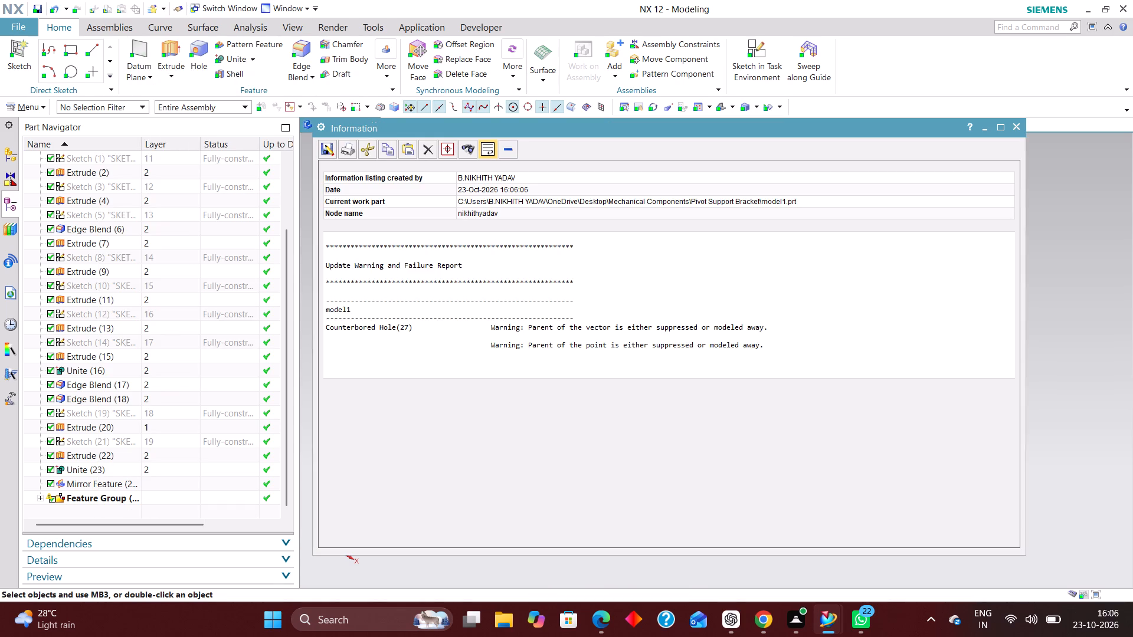
pyautogui.click(1013, 130)
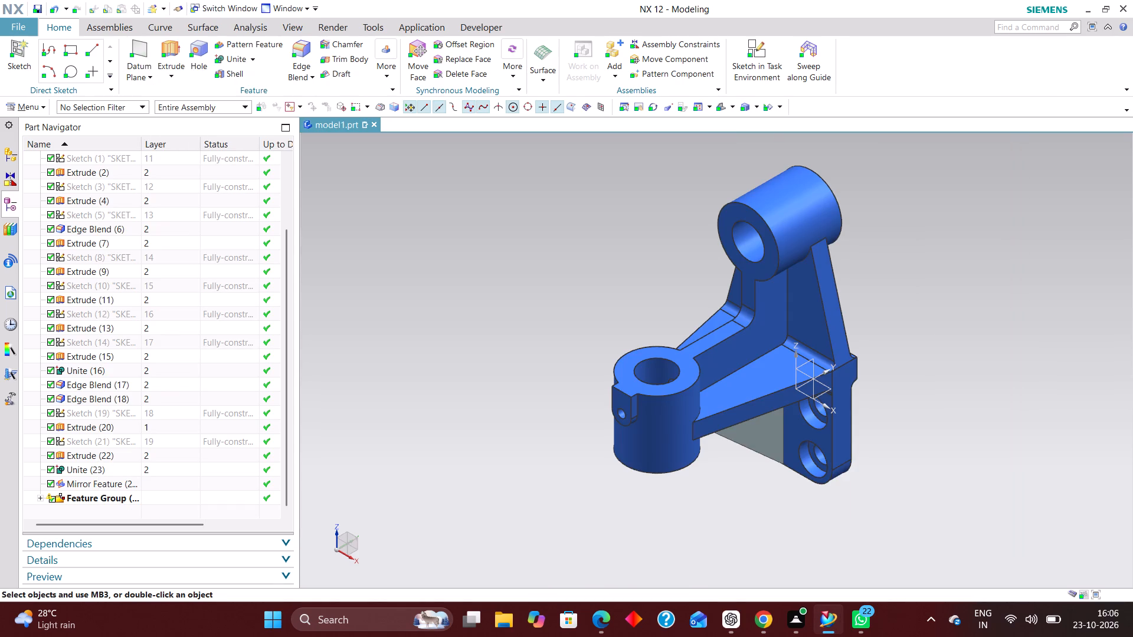
# Unite the separate triangular rib, Extrude (20), into the main bracket body as the target.
pyautogui.scroll(1, 179, 461)
pyautogui.moveTo(682, 520); pyautogui.dragTo(734, 473, button='middle')
pyautogui.scroll(1, 728, 478)
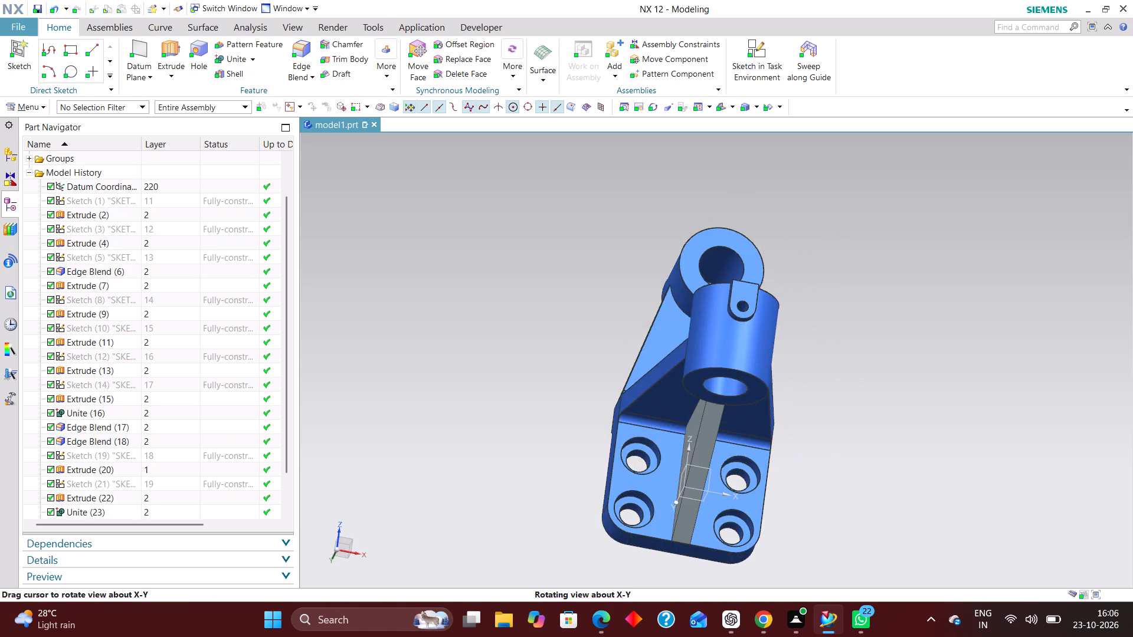
pyautogui.moveTo(734, 473); pyautogui.dragTo(685, 484, button='middle')
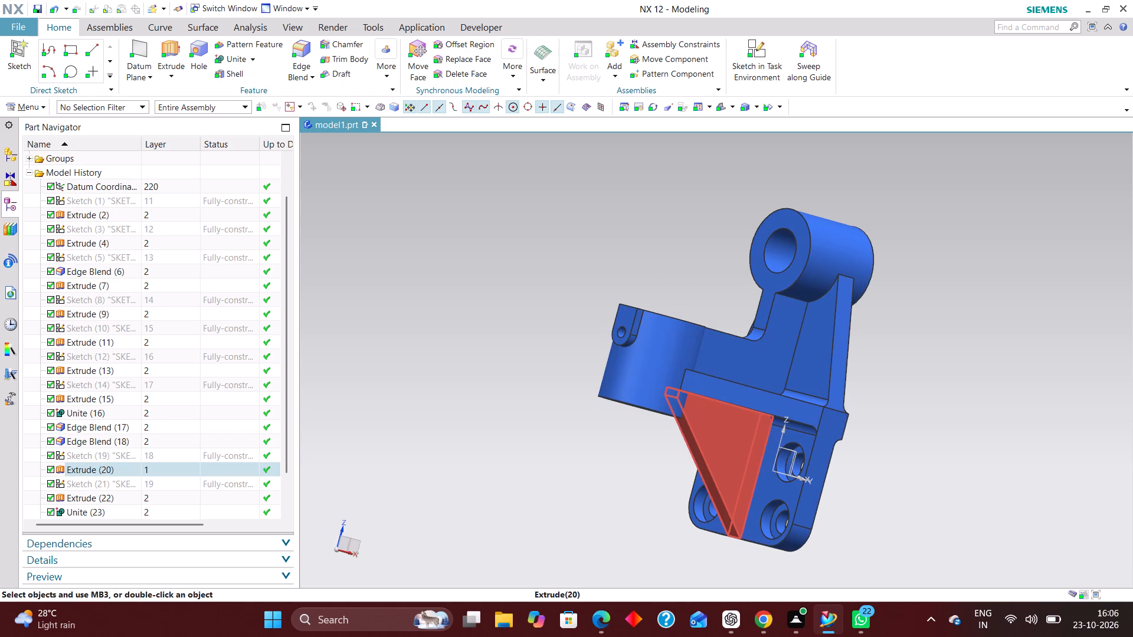
pyautogui.scroll(4, 94, 497)
pyautogui.scroll(-3, 115, 464)
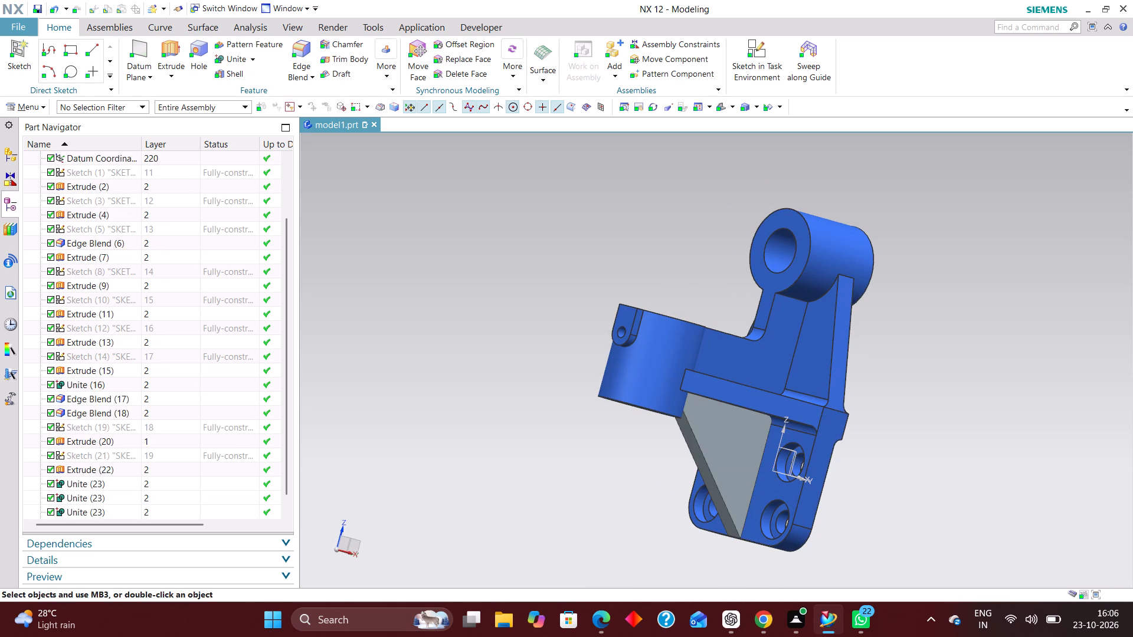
pyautogui.click(235, 58)
pyautogui.click(788, 366)
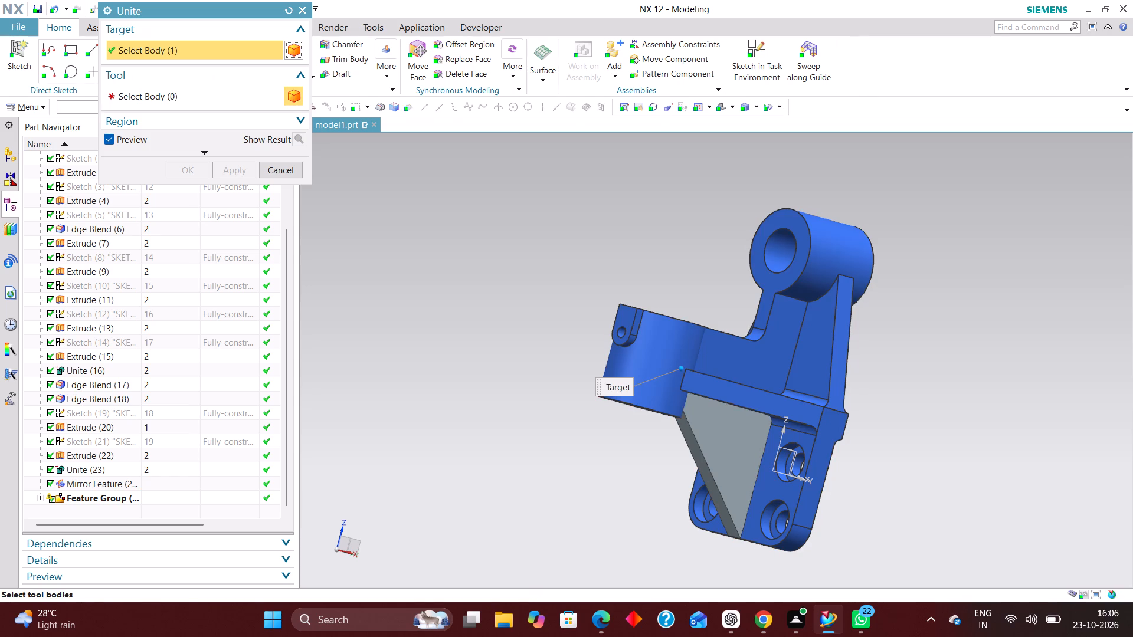
pyautogui.click(710, 469)
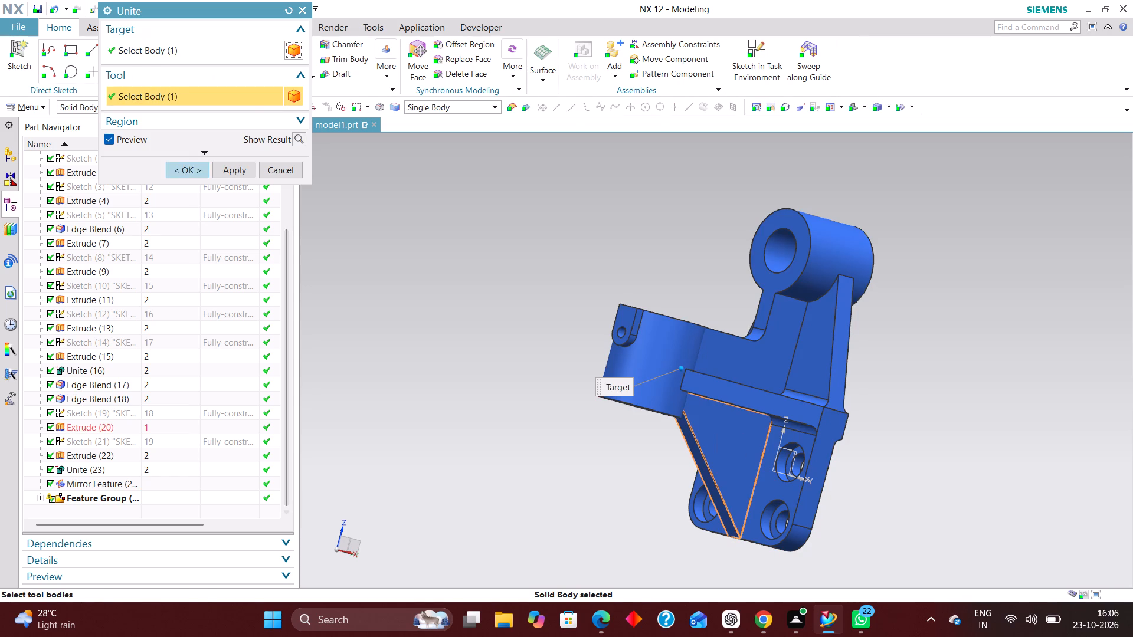
pyautogui.click(177, 166)
pyautogui.scroll(-4, 101, 467)
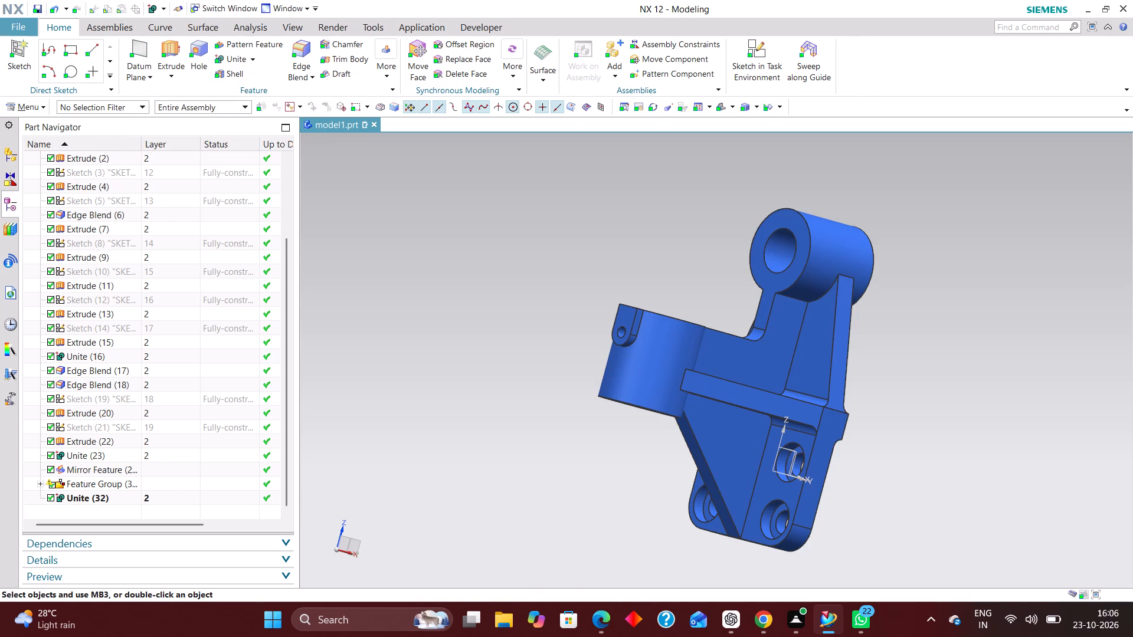
pyautogui.scroll(-1, 102, 467)
# Add a new reference set to the work part containing the united bracket body.
pyautogui.click(18, 24)
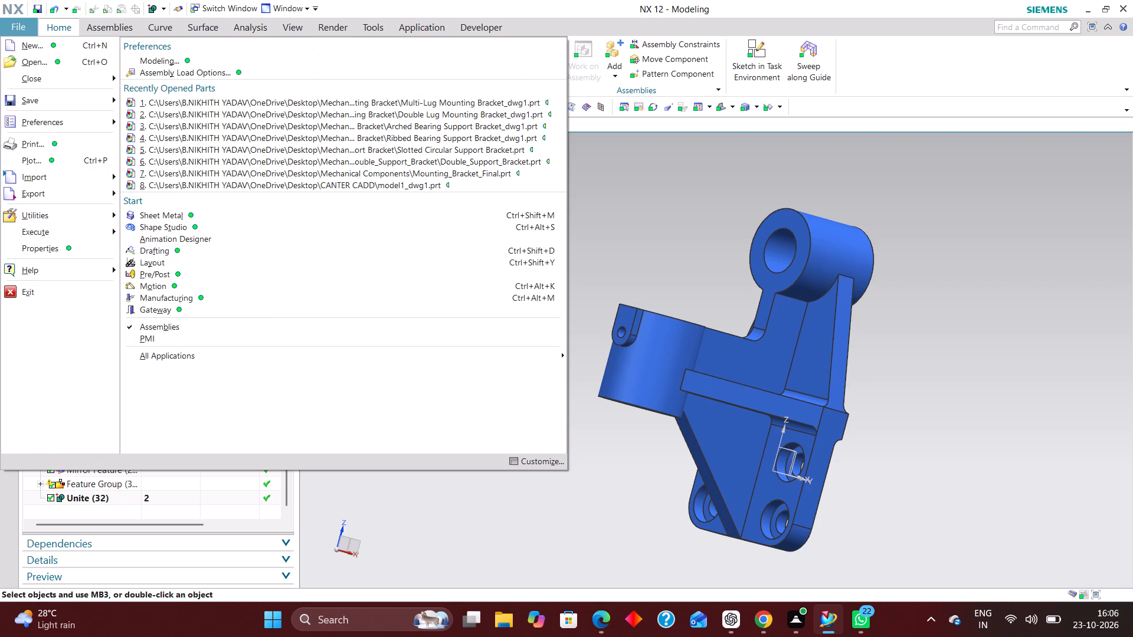
pyautogui.click(684, 260)
pyautogui.click(42, 103)
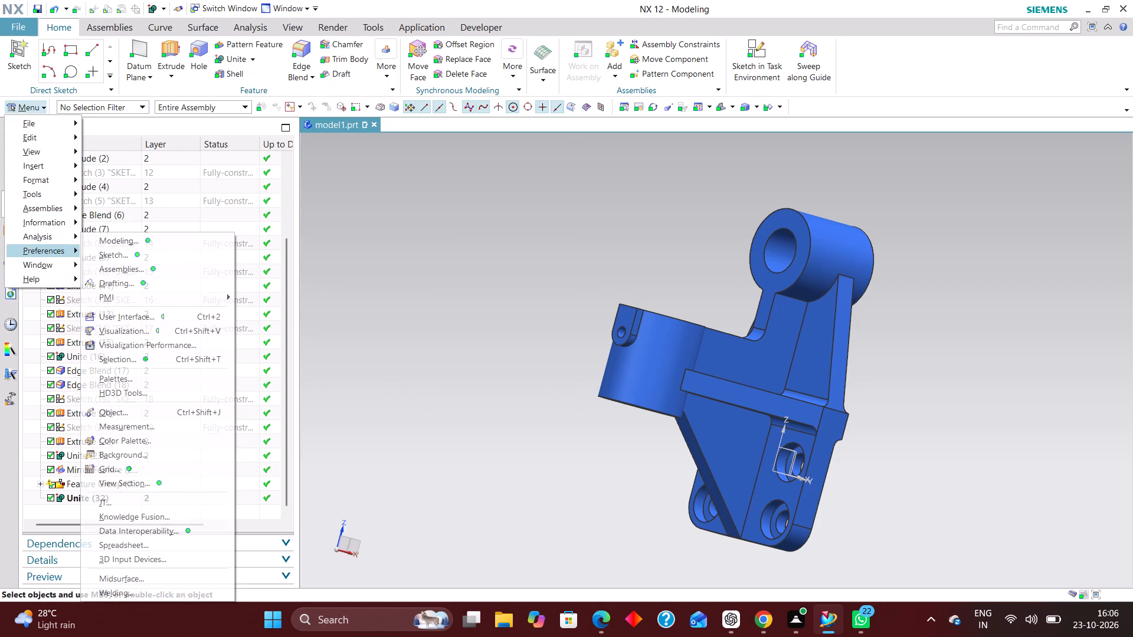
pyautogui.click(64, 183)
pyautogui.click(194, 284)
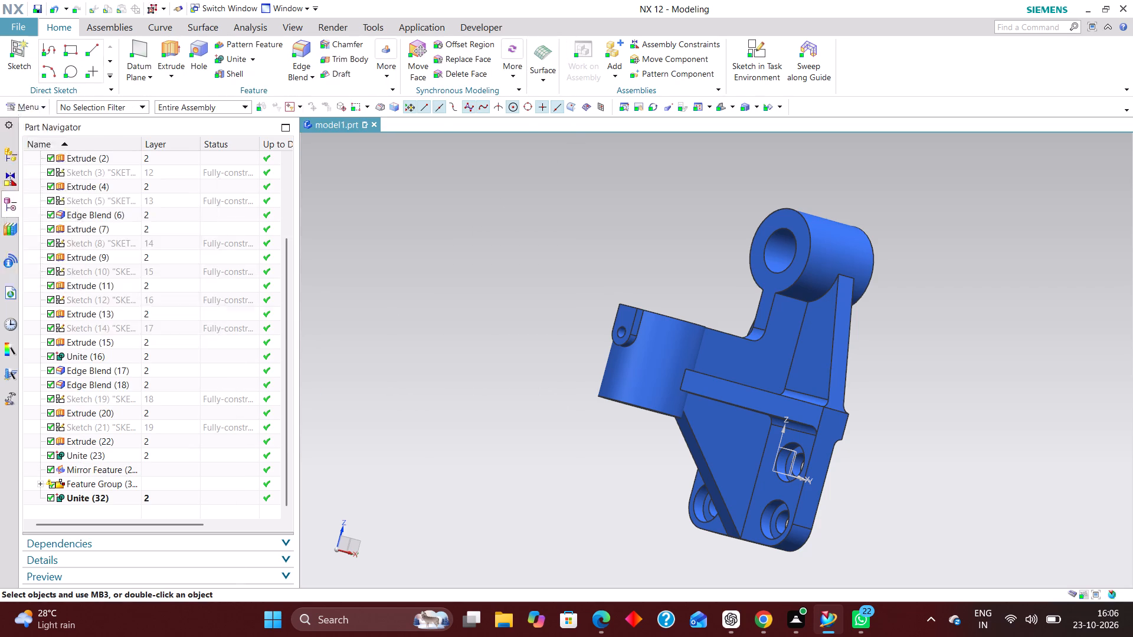
pyautogui.click(297, 86)
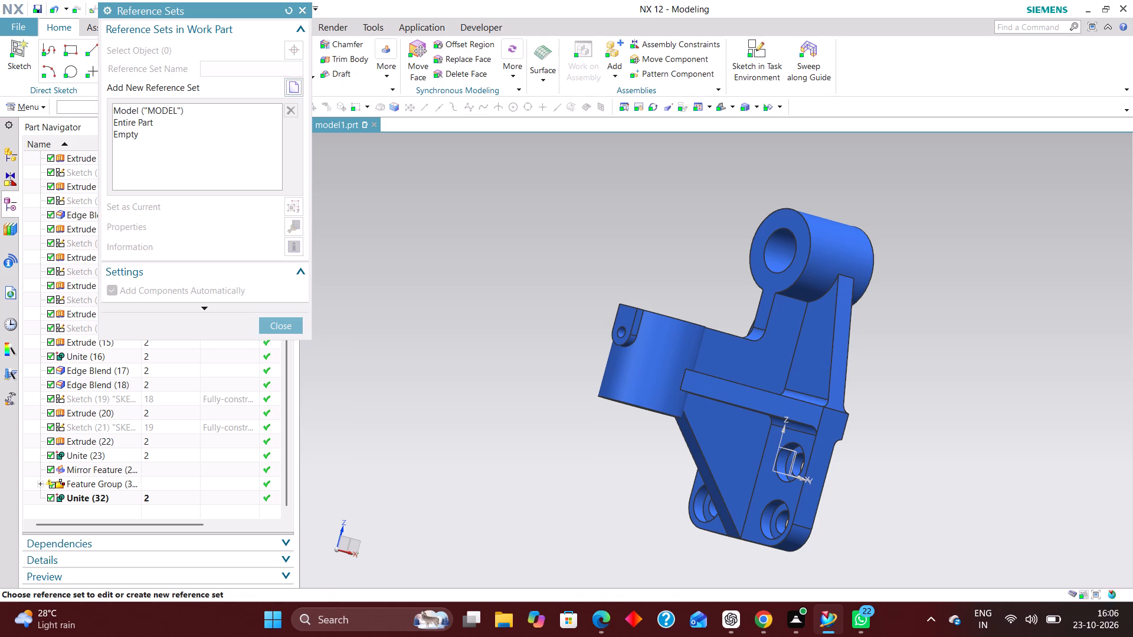
pyautogui.click(652, 344)
pyautogui.click(281, 327)
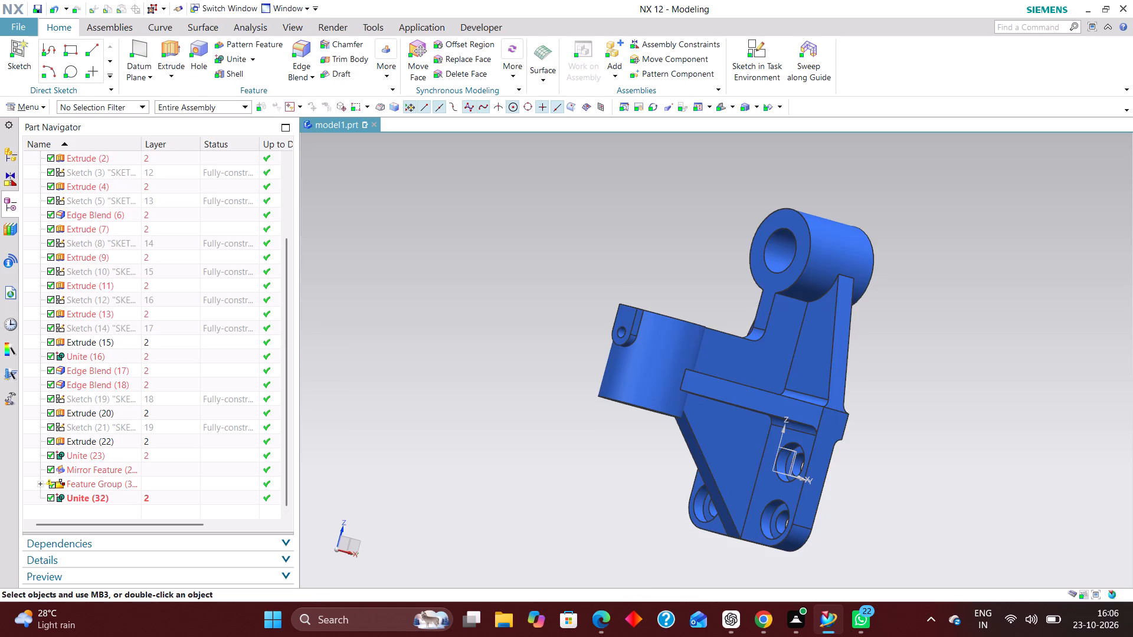
# Add the bracket body as a product interface object, keeping the object type Automatic.
pyautogui.click(40, 109)
pyautogui.click(48, 194)
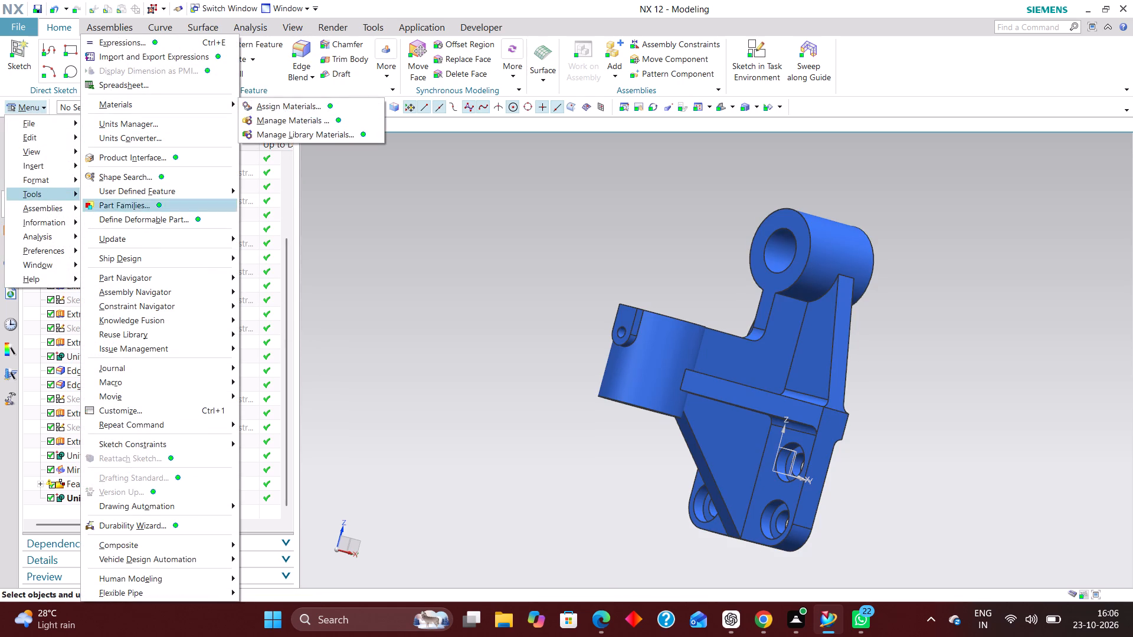
pyautogui.click(157, 159)
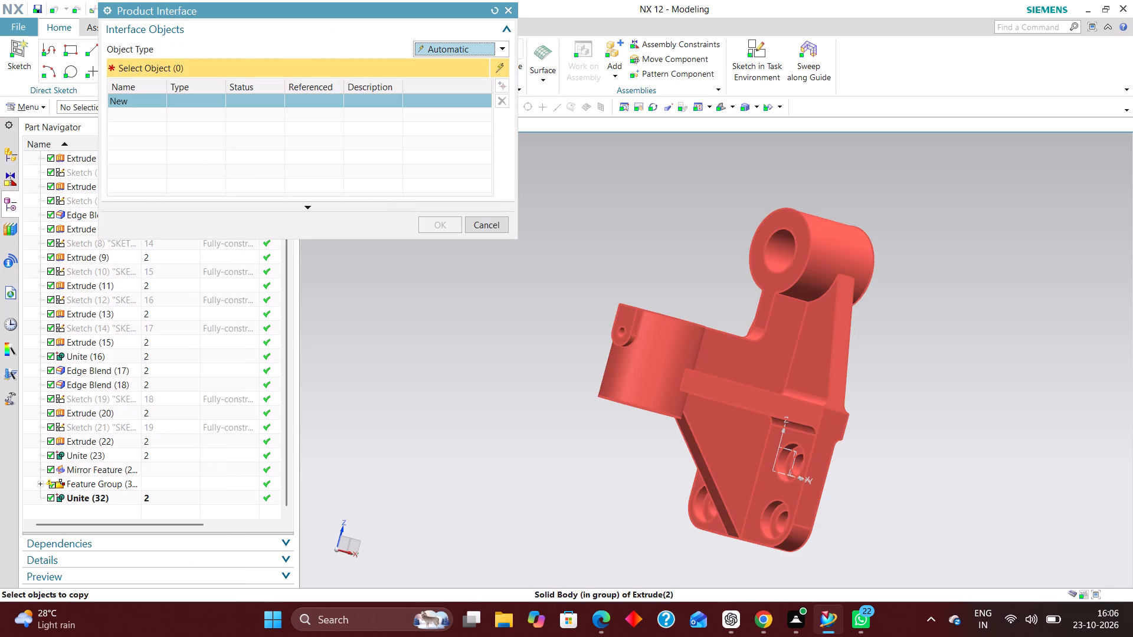
pyautogui.click(726, 367)
pyautogui.click(445, 228)
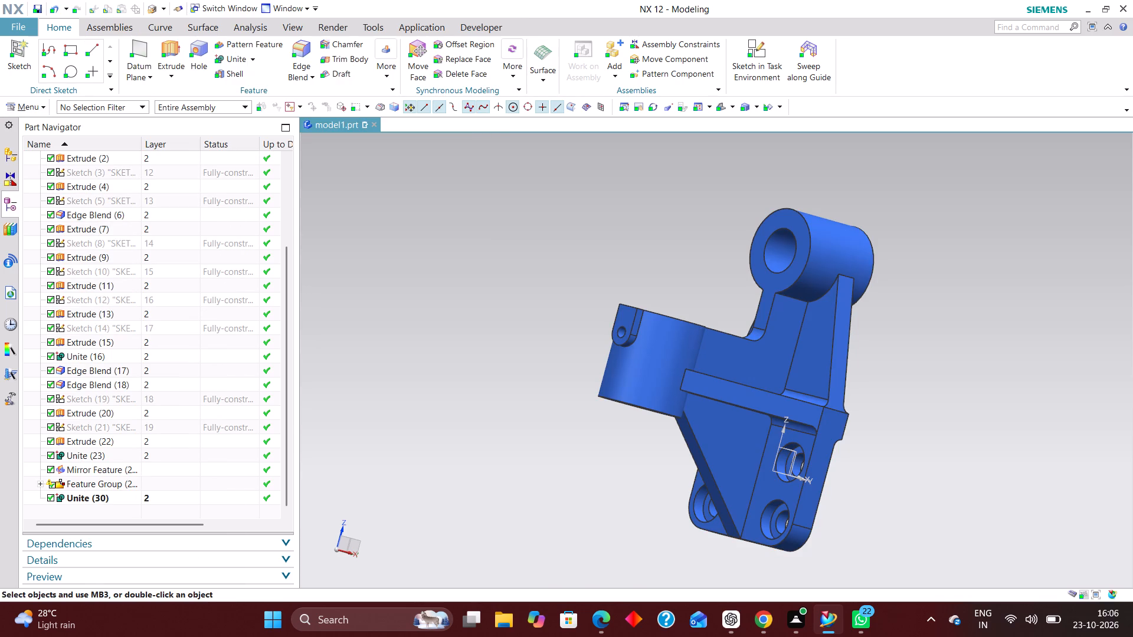
# Create a new A2-size drawing, model1_dwg1.prt, referencing model1, and skip the title block cell values and the View Creation Wizard.
pyautogui.middleClick(918, 341)
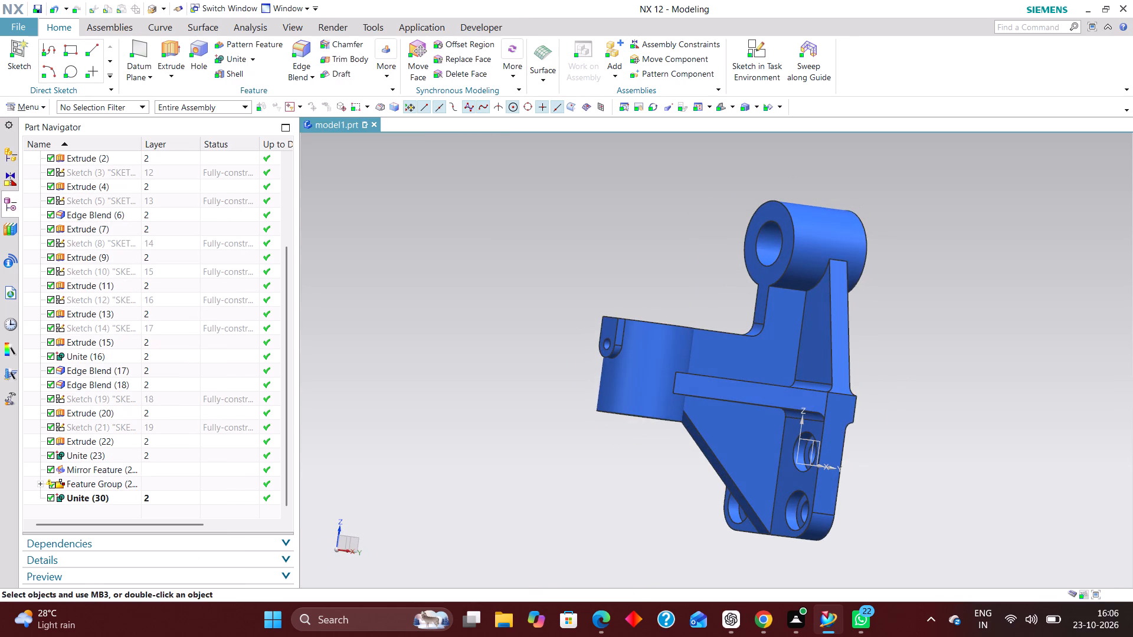
pyautogui.press('End')
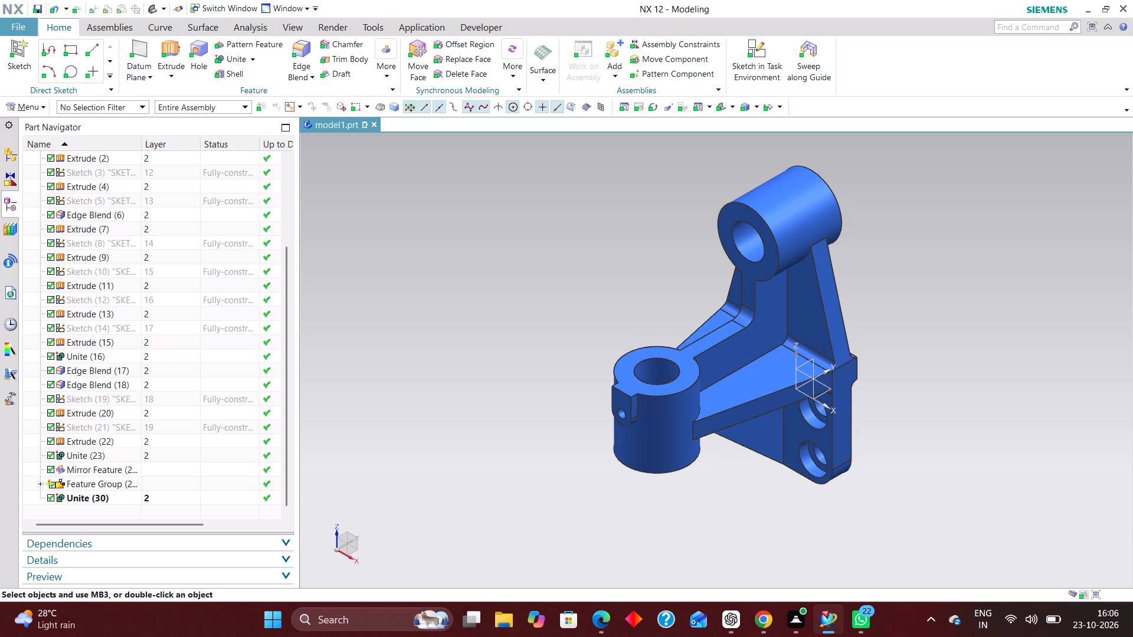
pyautogui.click(19, 27)
pyautogui.click(39, 45)
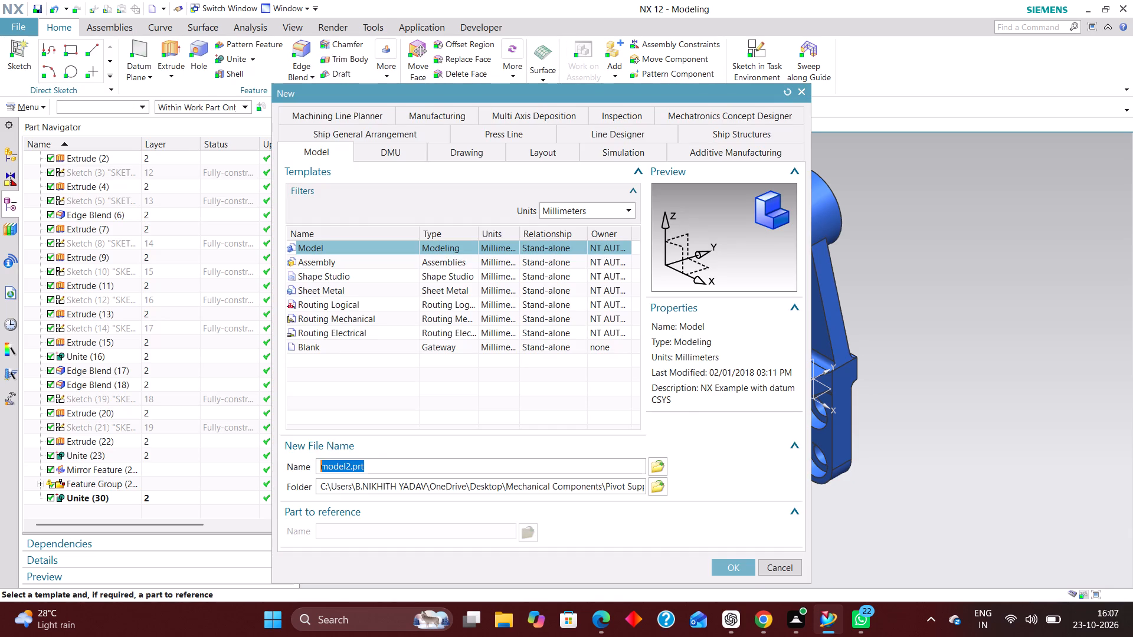
pyautogui.click(461, 156)
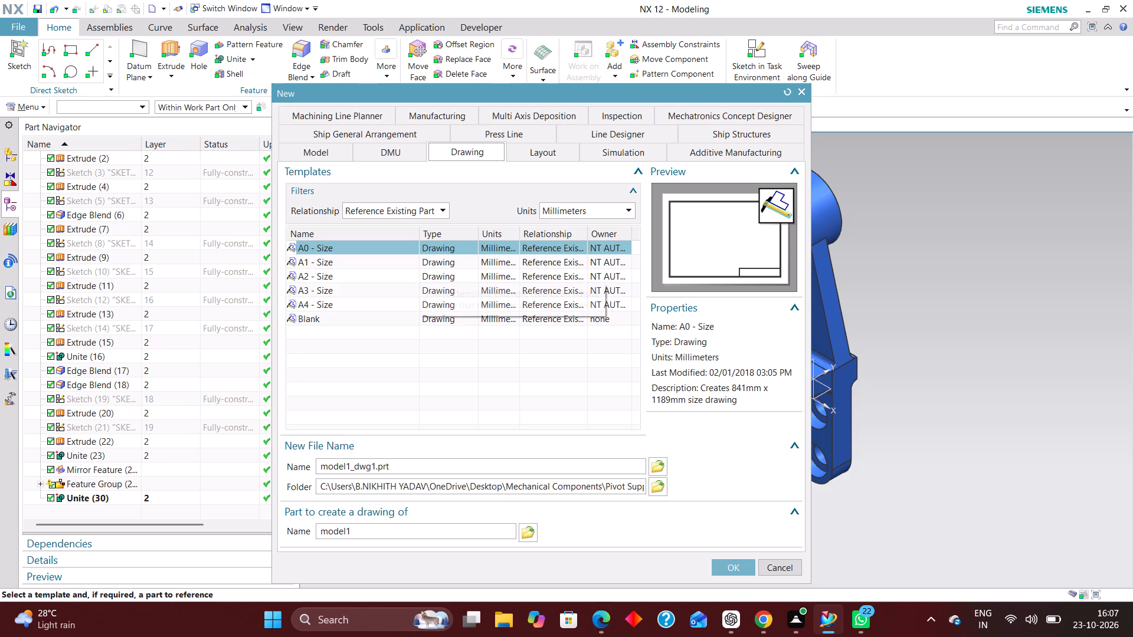
pyautogui.click(350, 273)
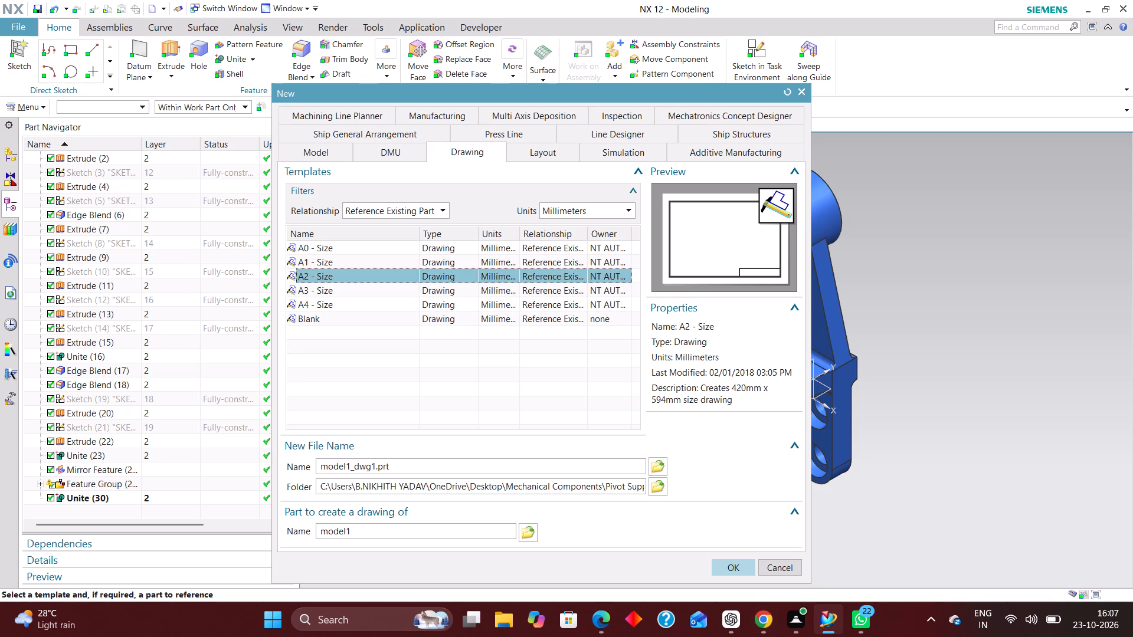
pyautogui.click(726, 565)
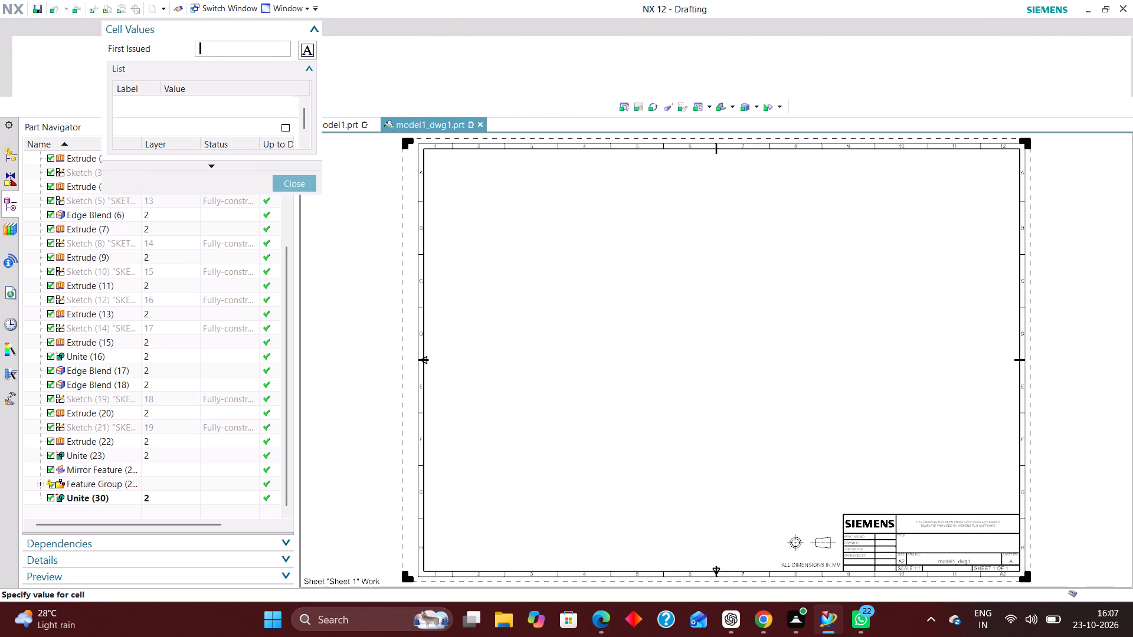
pyautogui.click(302, 178)
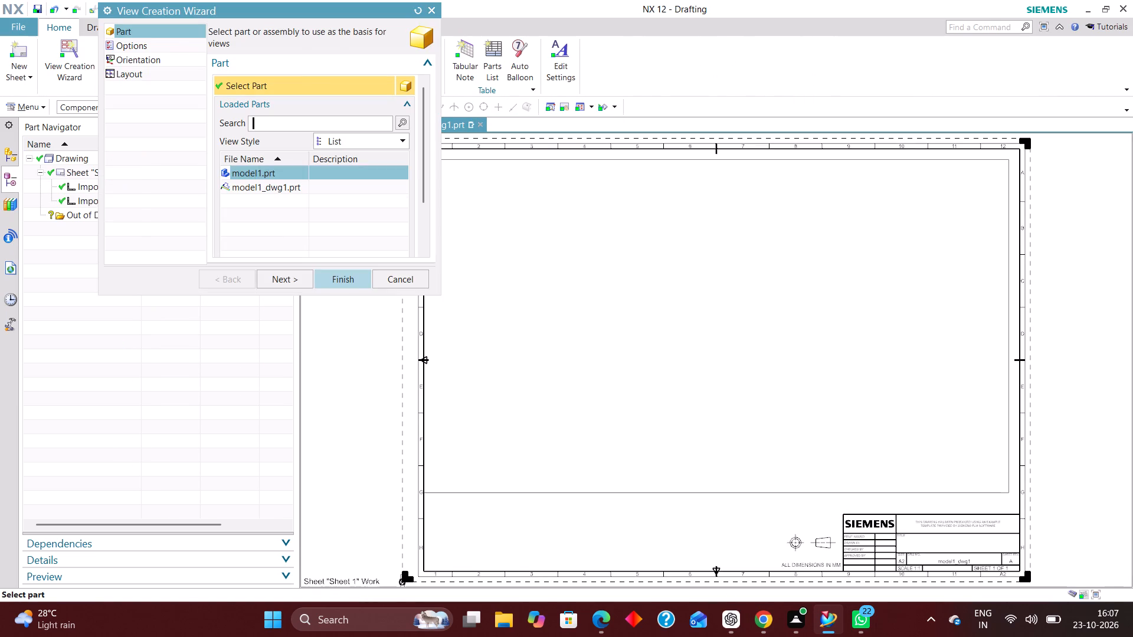
pyautogui.click(397, 284)
# Set the drawing's work layer to 2.
pyautogui.hotkey('ctrl', 'l')
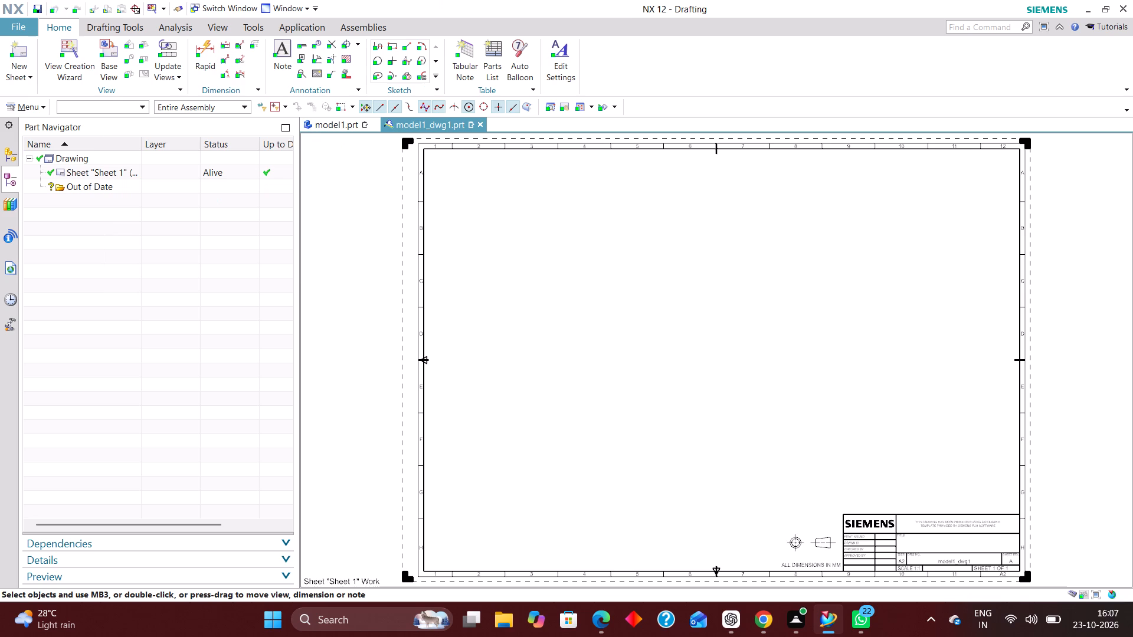
pyautogui.press('2')
pyautogui.press('Return')
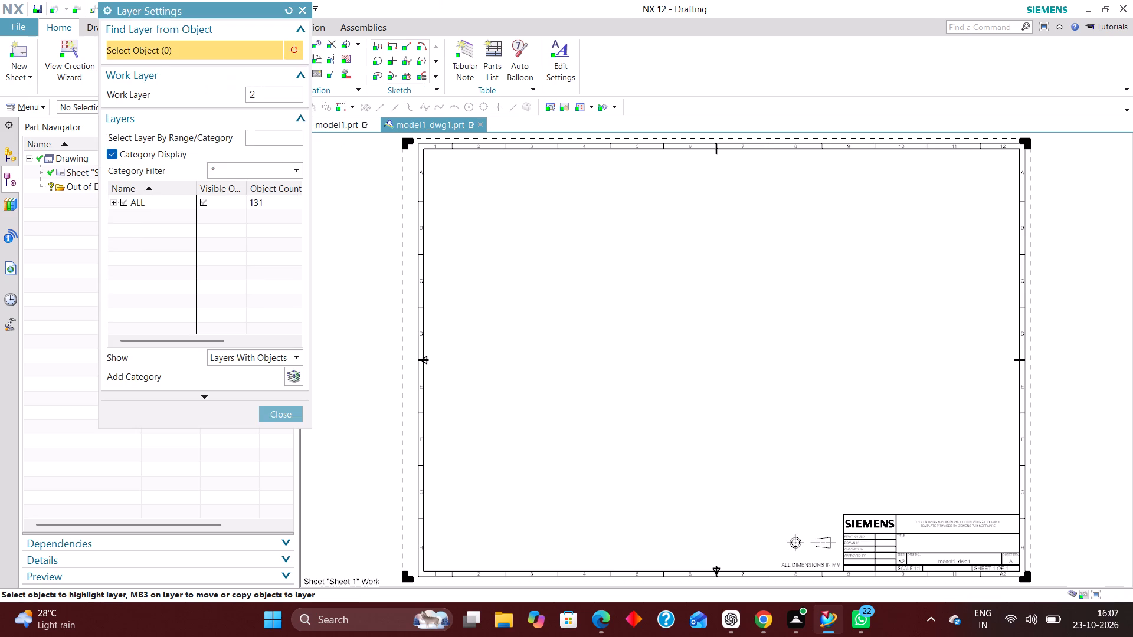
pyautogui.press('Return')
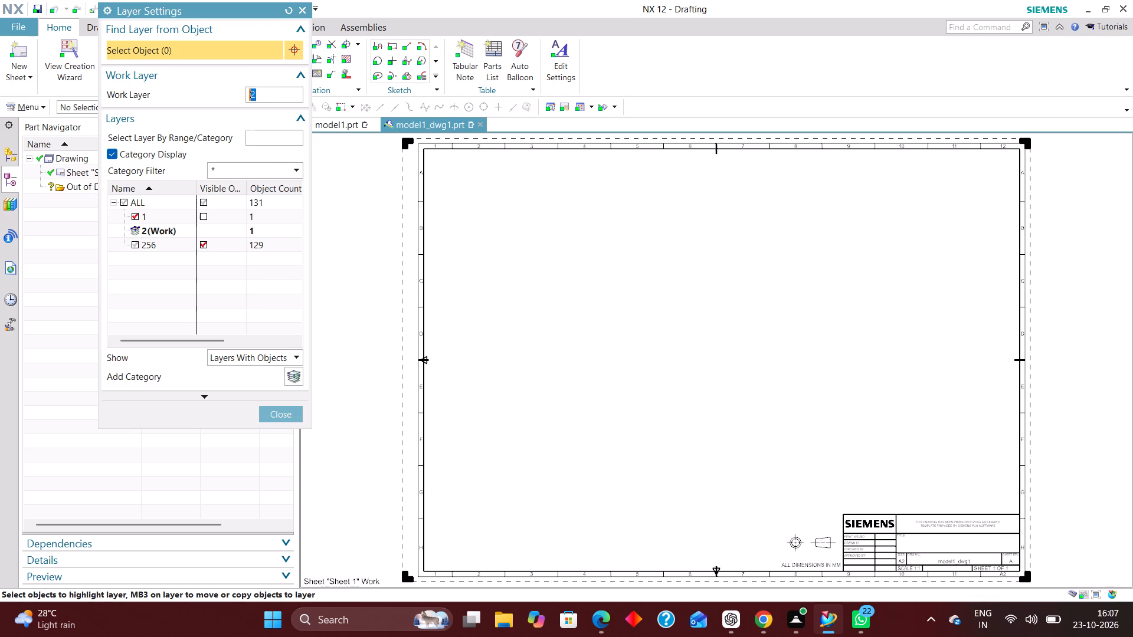
pyautogui.click(289, 411)
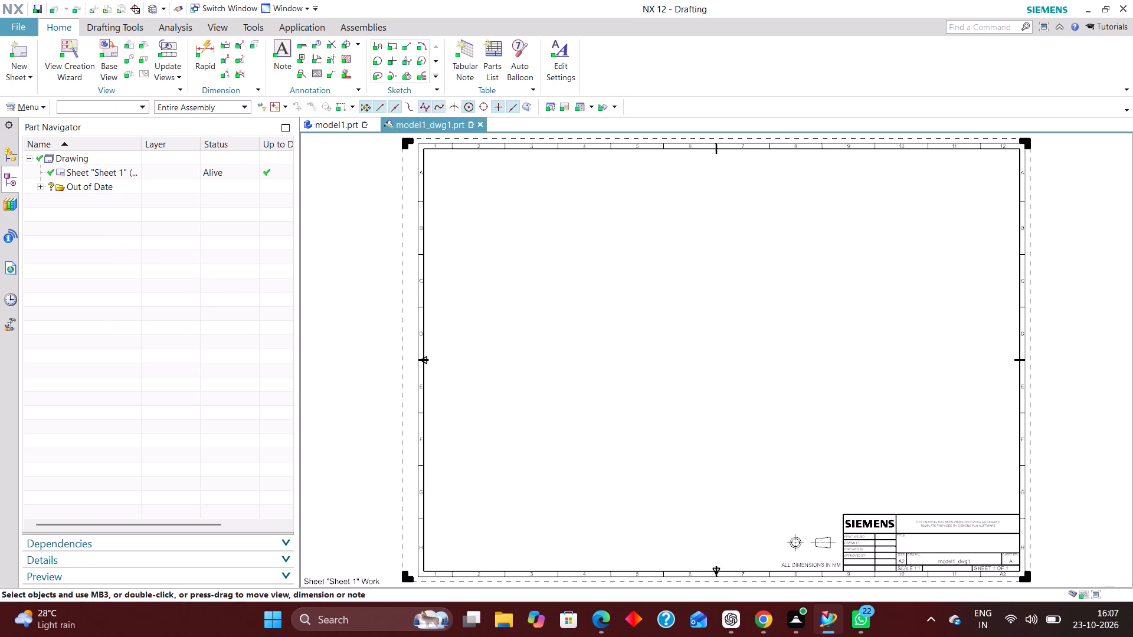
# Place an isometric base view at 1:1 scale in the sheet's upper-right area, without adding projected views.
pyautogui.click(107, 51)
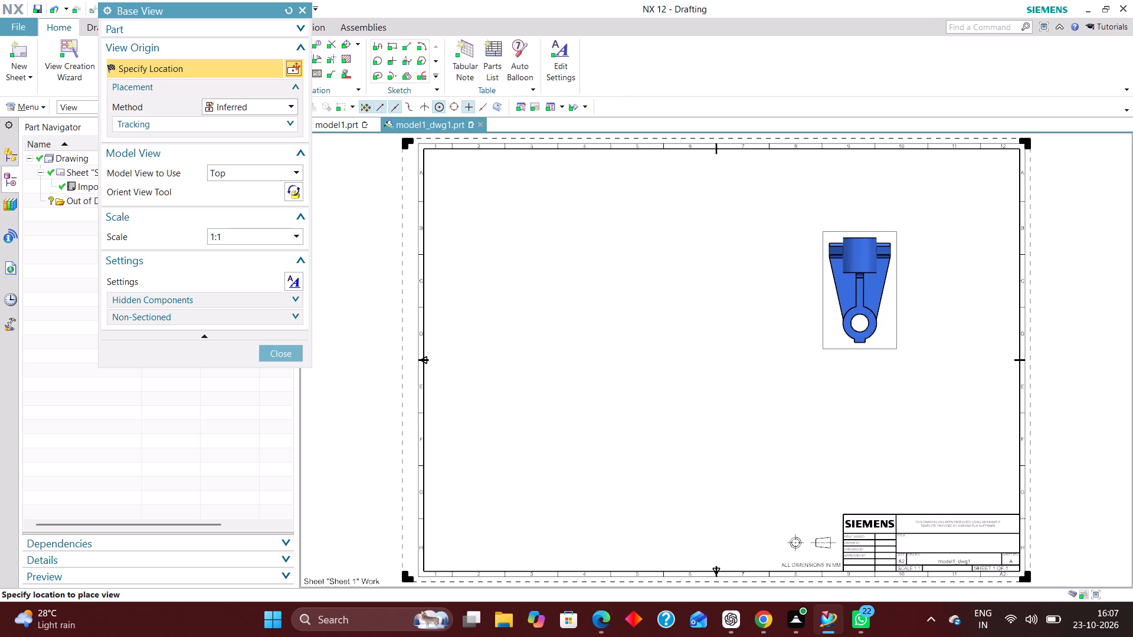
pyautogui.click(297, 168)
pyautogui.click(240, 264)
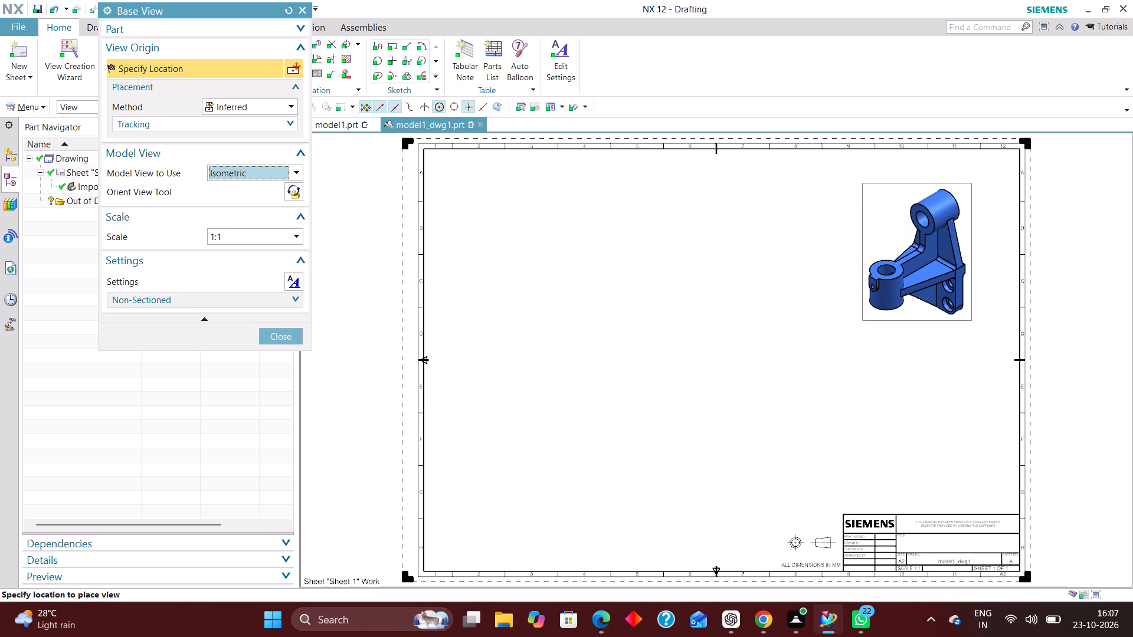
pyautogui.click(918, 245)
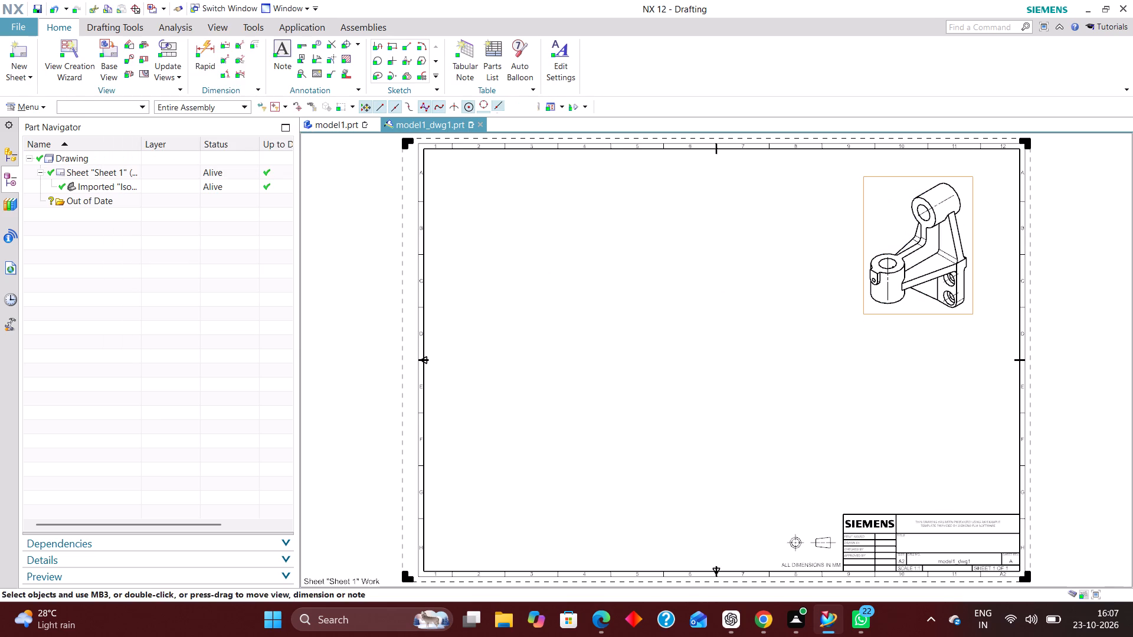
pyautogui.click(282, 259)
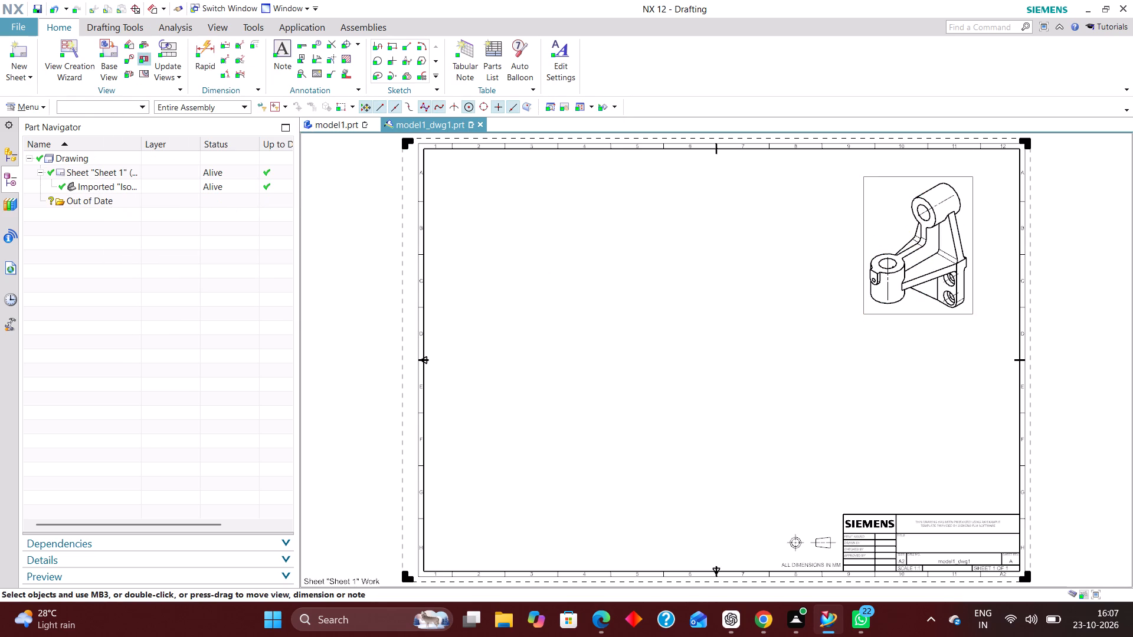
# Place a front base view at 1:1 scale in the sheet's upper middle, aligned with the isometric view, without projected views.
pyautogui.click(117, 57)
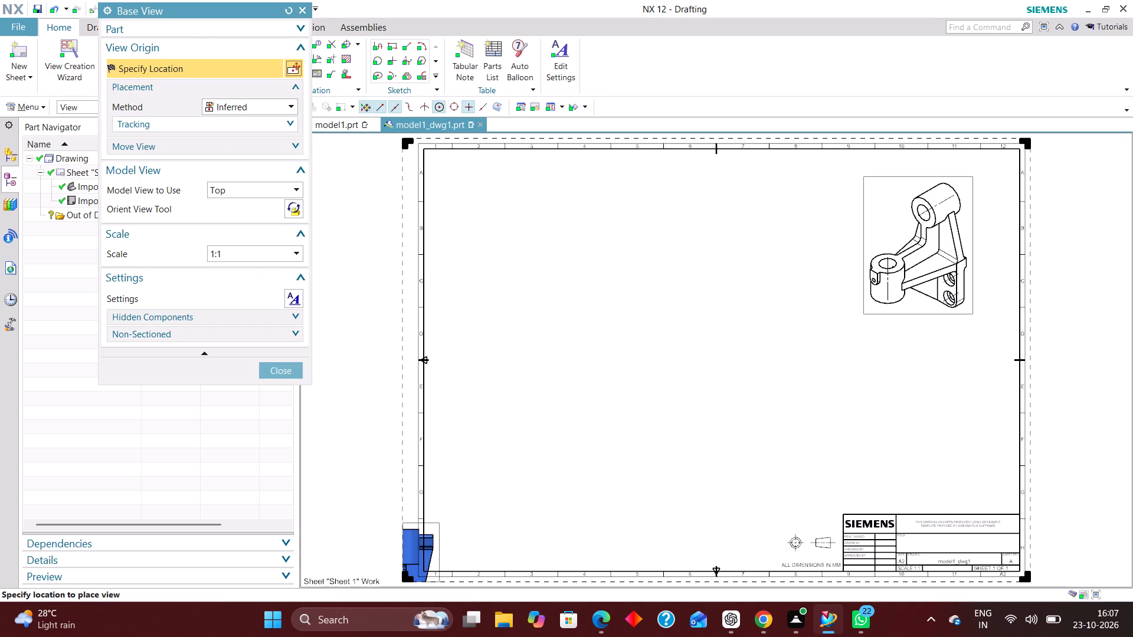
pyautogui.click(275, 184)
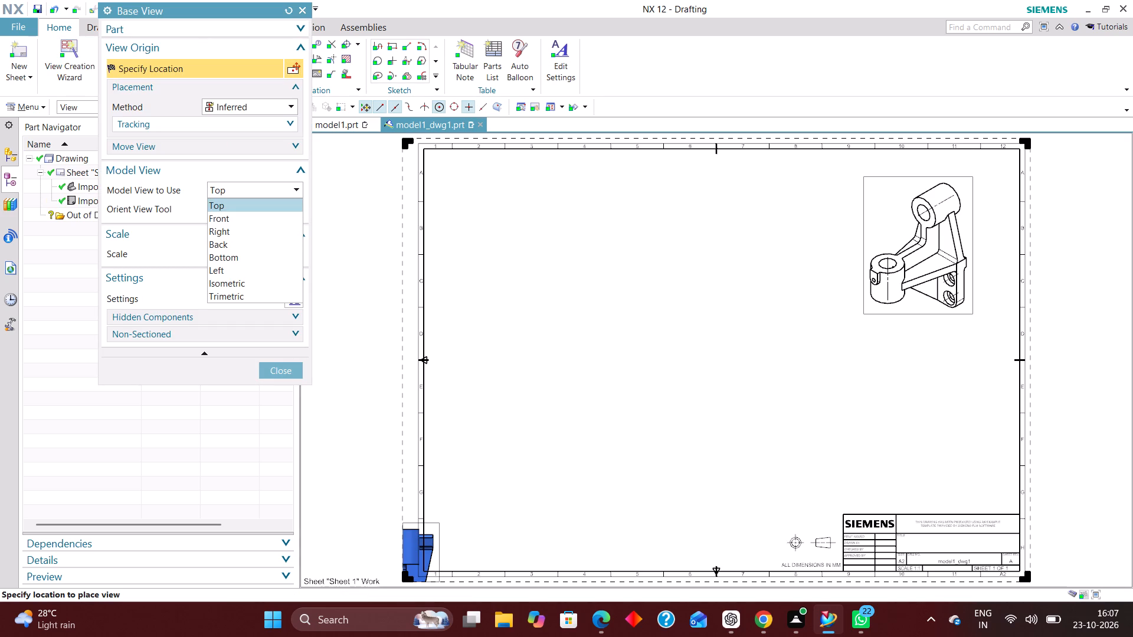
pyautogui.click(236, 216)
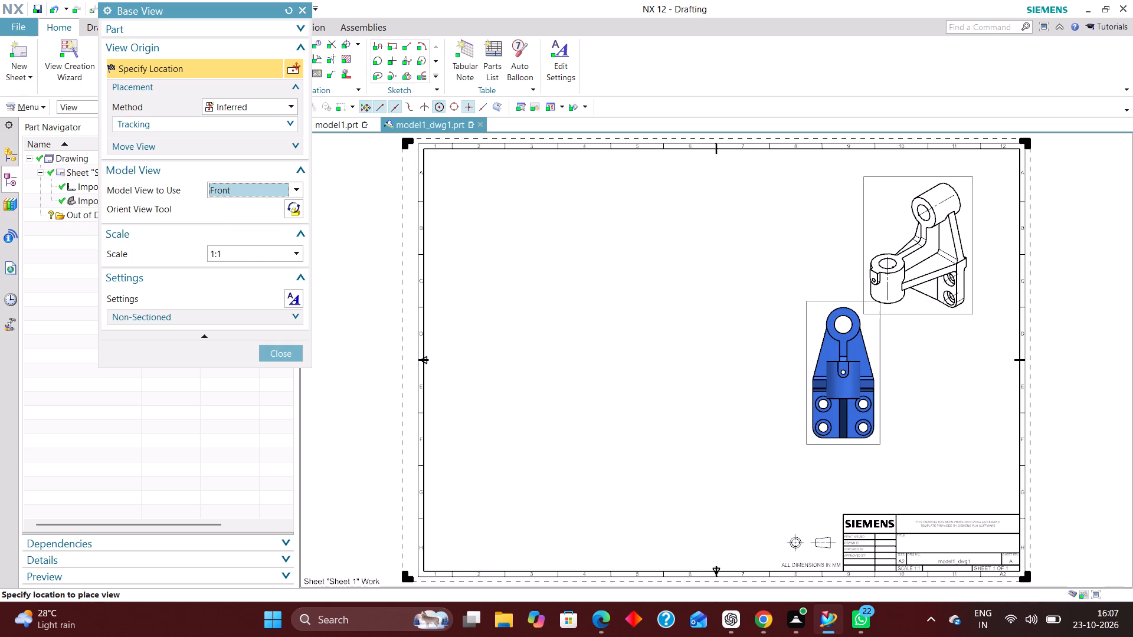
pyautogui.click(292, 209)
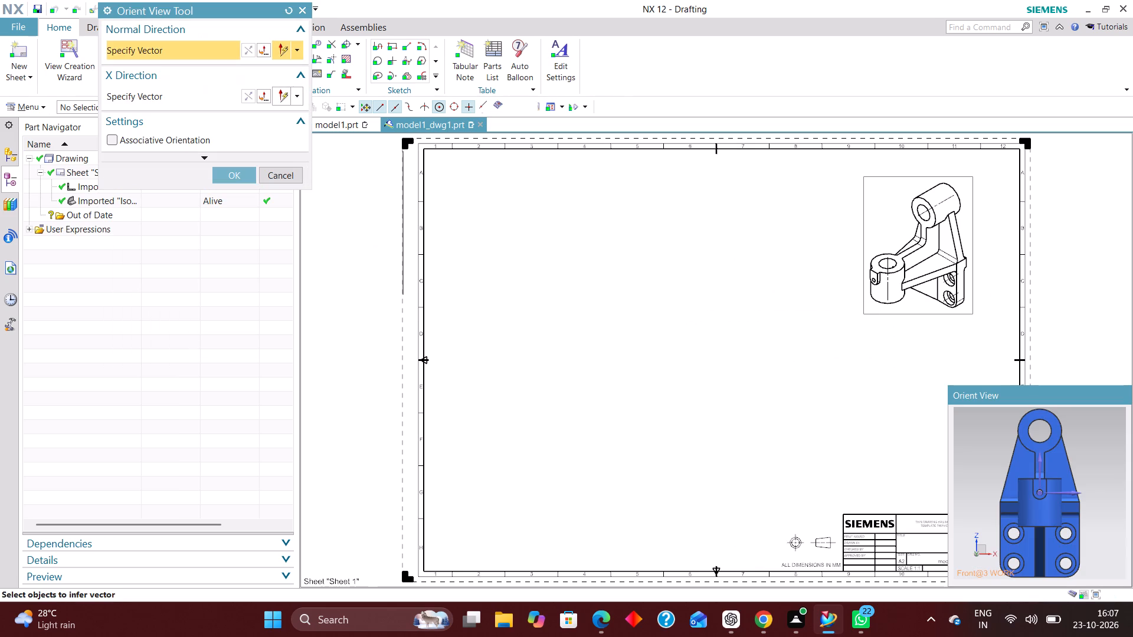
pyautogui.moveTo(1113, 468); pyautogui.dragTo(1059, 476, button='middle')
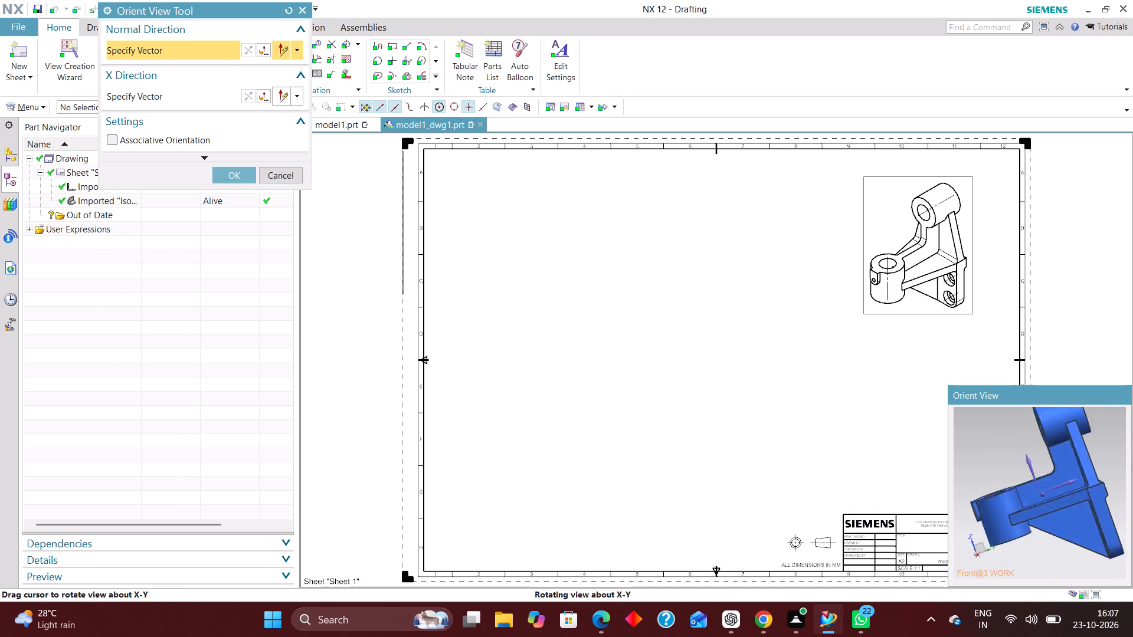
pyautogui.moveTo(1059, 476); pyautogui.dragTo(1091, 496, button='middle')
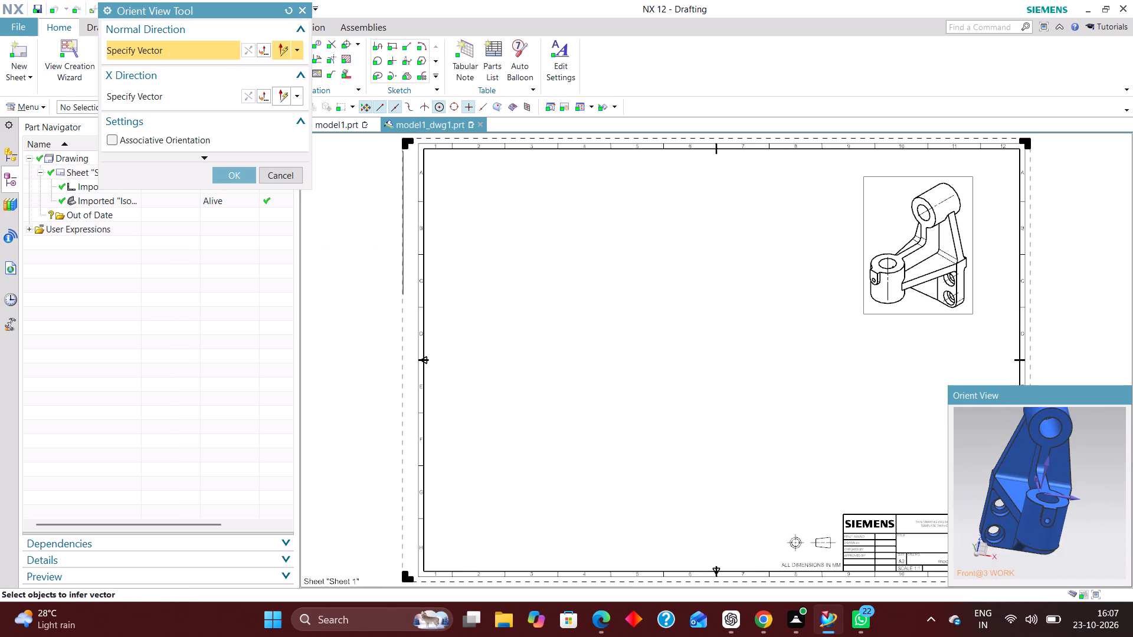
pyautogui.moveTo(1105, 454); pyautogui.dragTo(1048, 455, button='right')
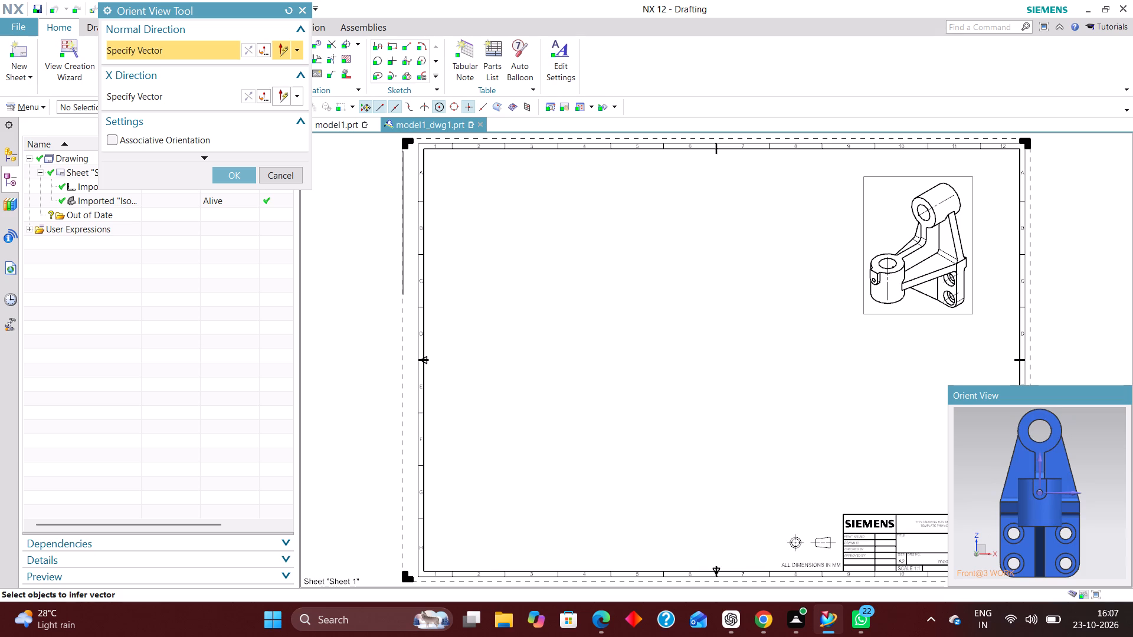
pyautogui.click(221, 170)
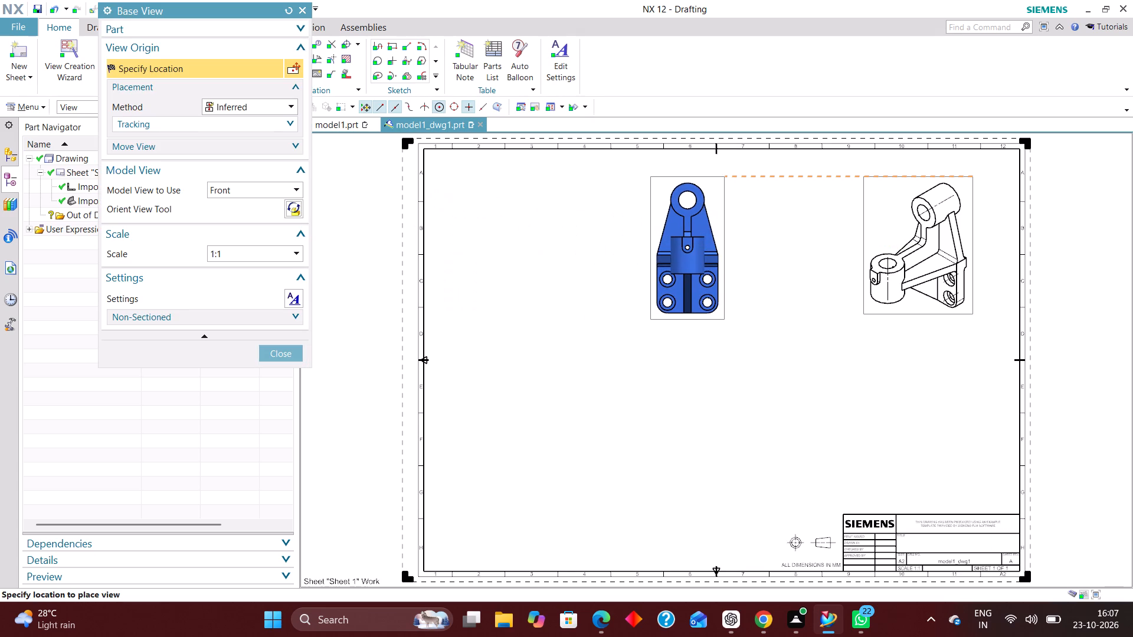
pyautogui.click(690, 253)
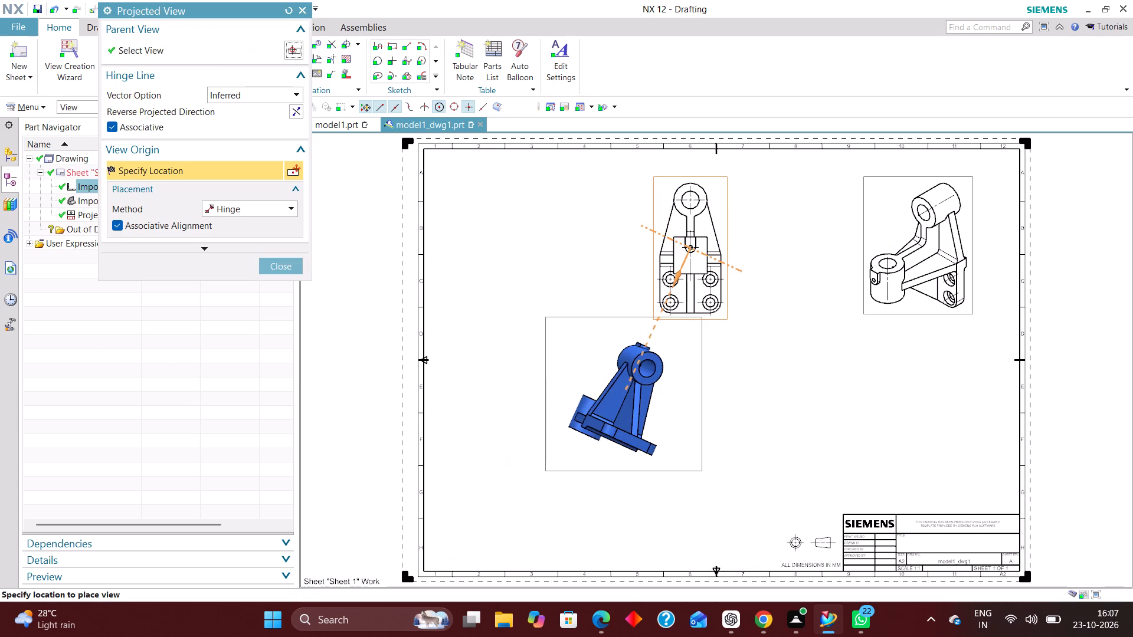
pyautogui.click(280, 264)
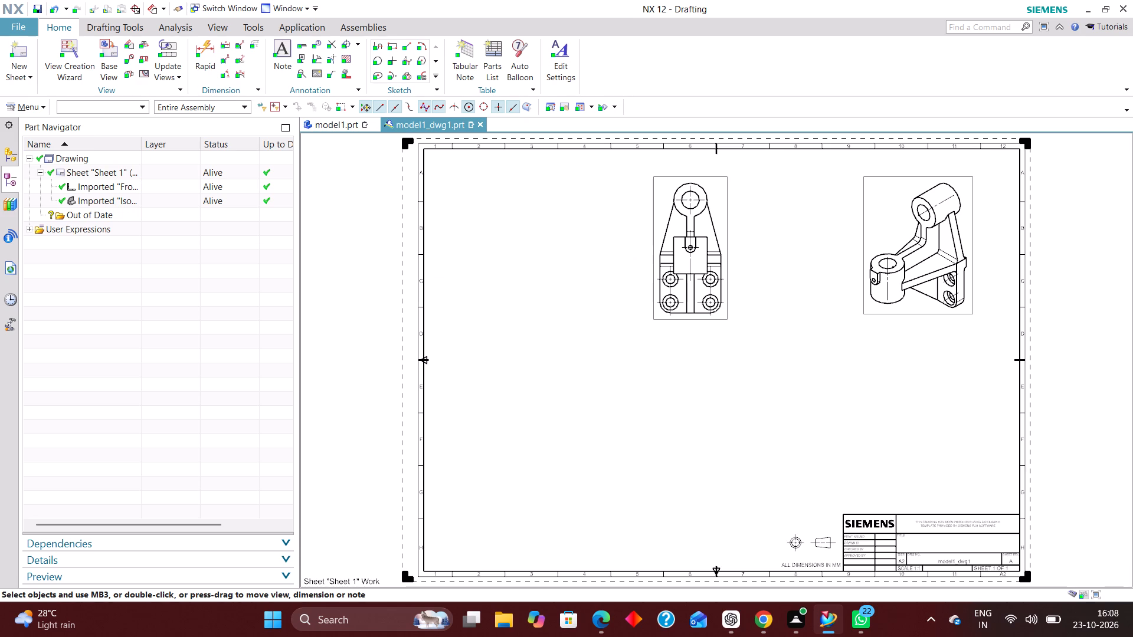
# Place a 1:1 side base view, reoriented from Top with the vertical boss facing left, left of the front view, without projected views.
pyautogui.click(103, 52)
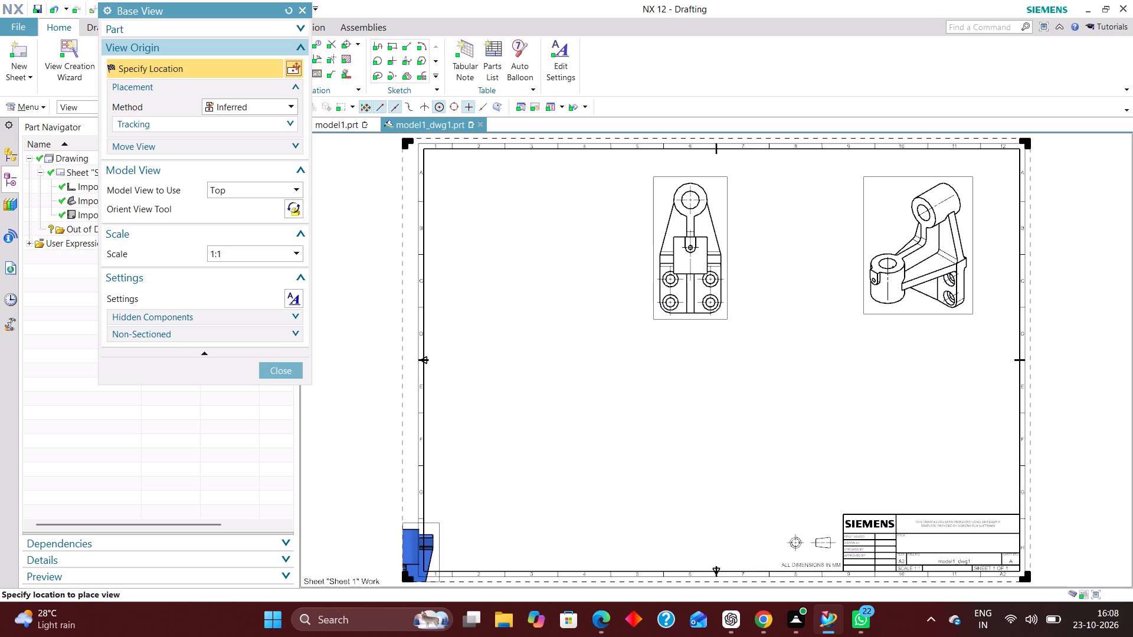
pyautogui.click(253, 189)
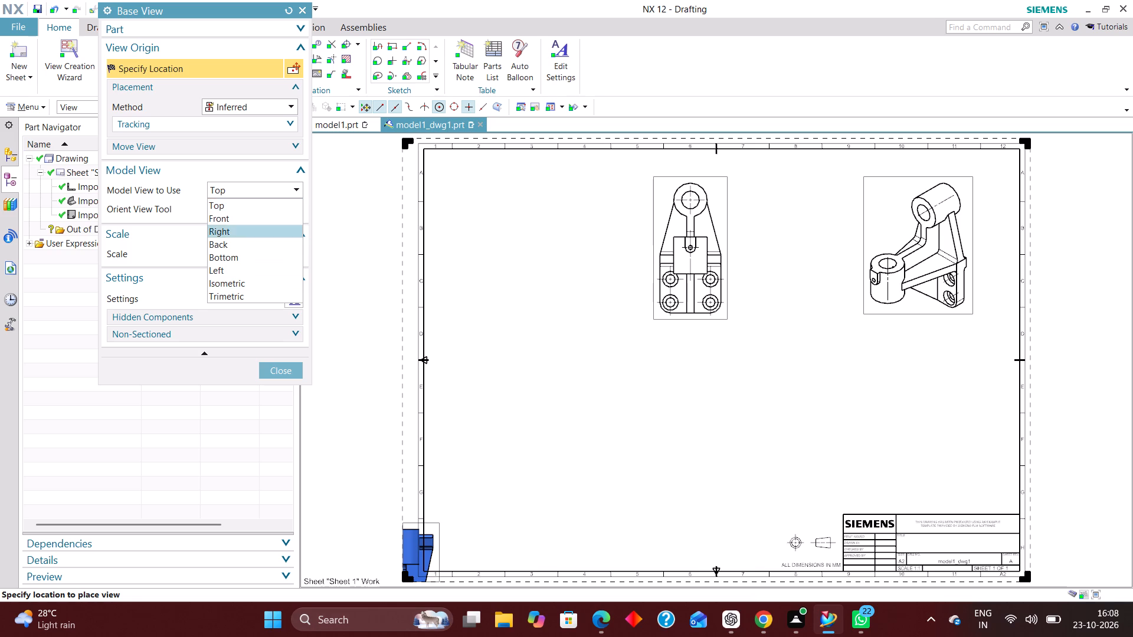
pyautogui.click(226, 209)
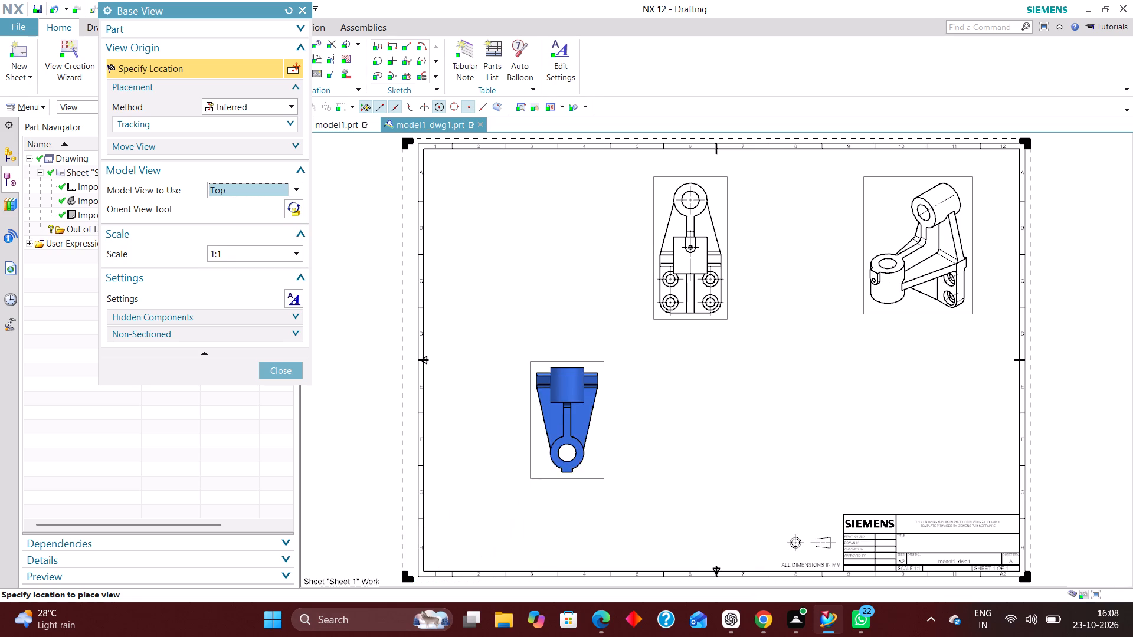
pyautogui.click(297, 202)
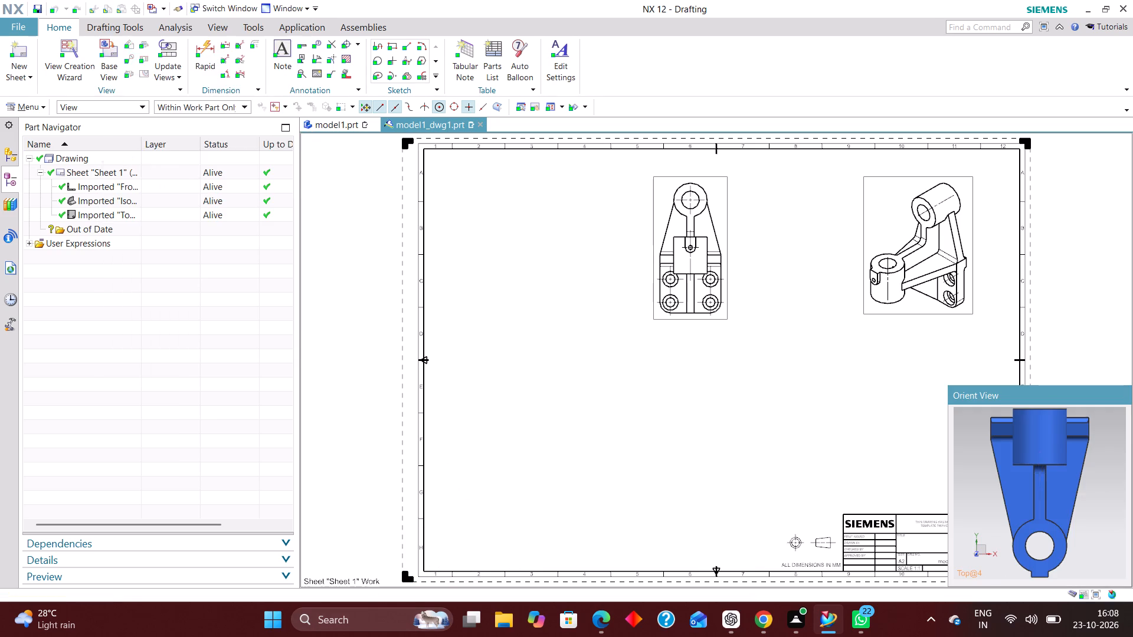
pyautogui.moveTo(1100, 526); pyautogui.dragTo(1091, 485, button='middle')
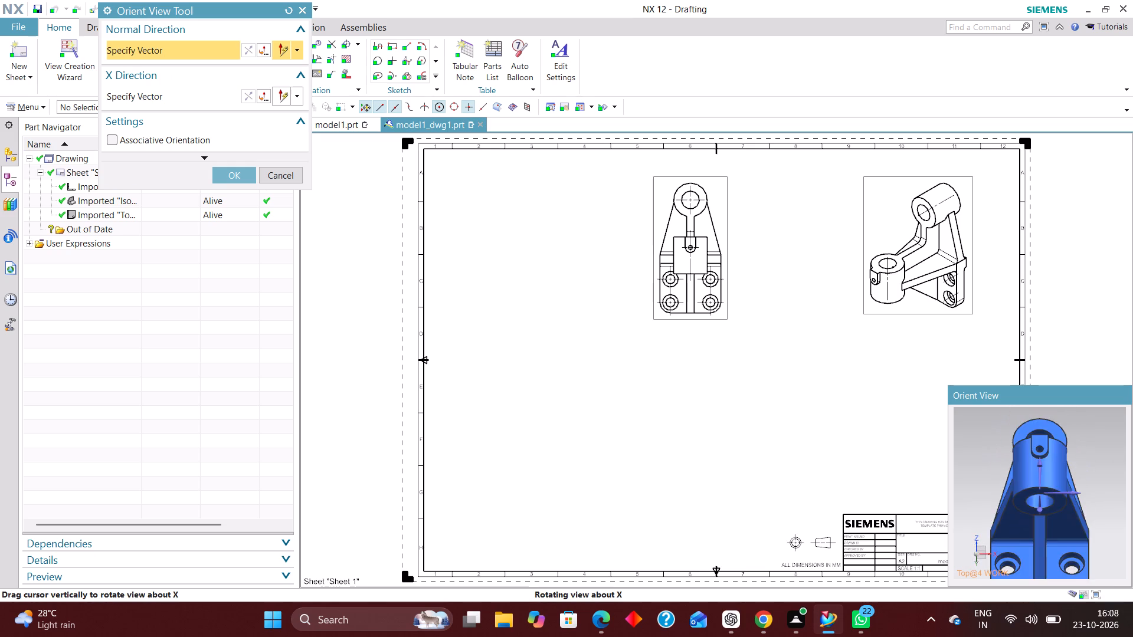
pyautogui.moveTo(1091, 485); pyautogui.dragTo(1003, 500, button='middle')
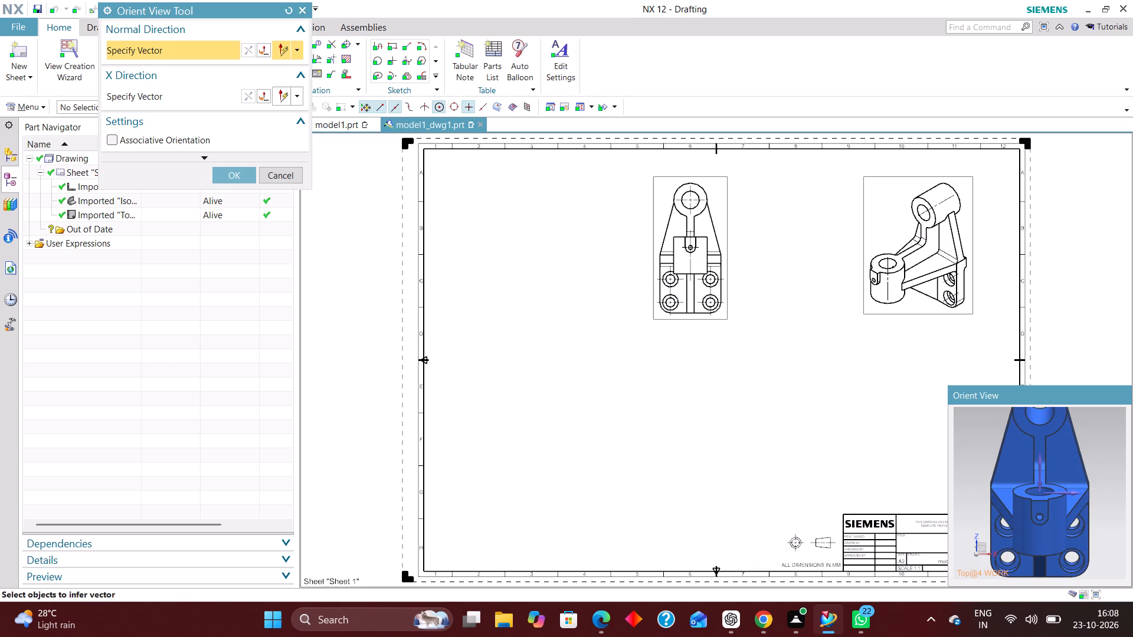
pyautogui.moveTo(1101, 509); pyautogui.dragTo(1050, 515, button='middle')
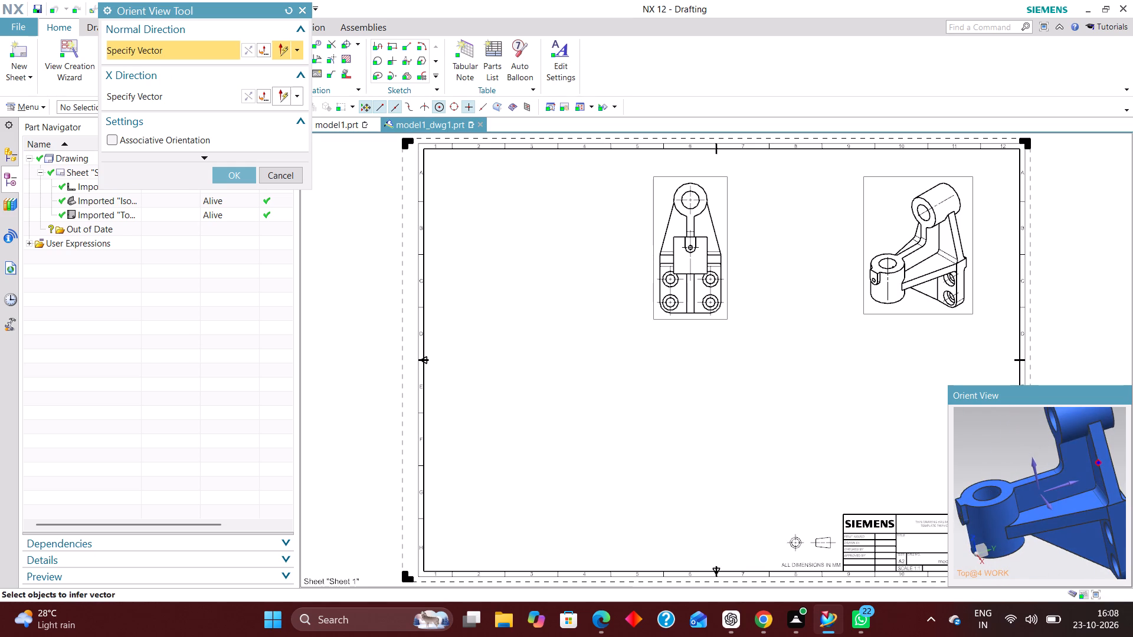
pyautogui.moveTo(1121, 439); pyautogui.dragTo(1055, 446, button='right')
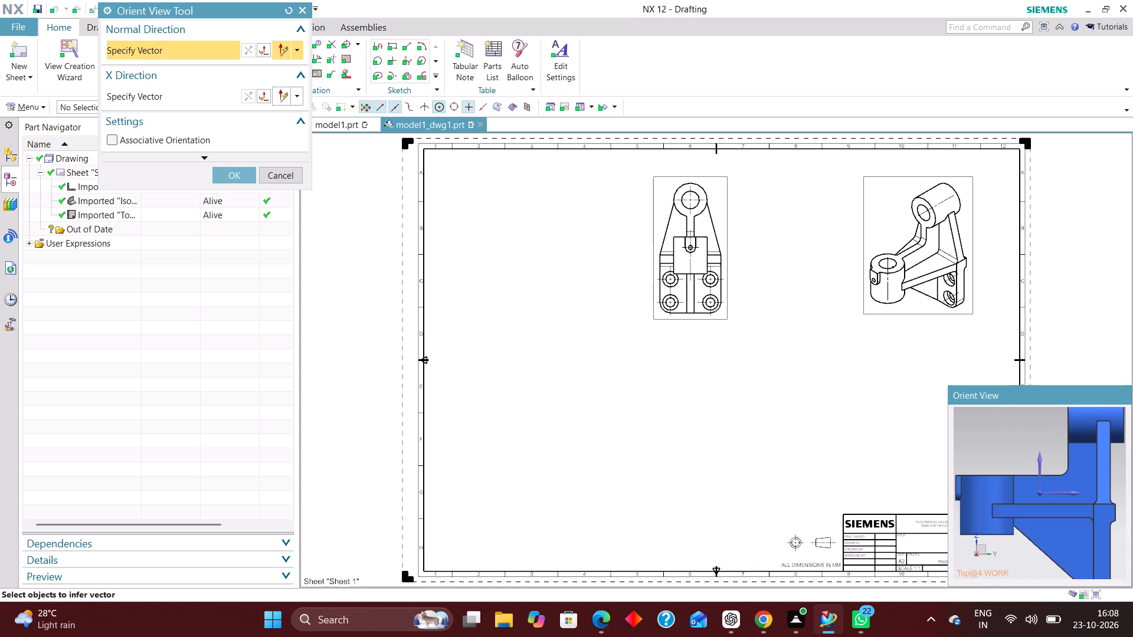
pyautogui.click(236, 172)
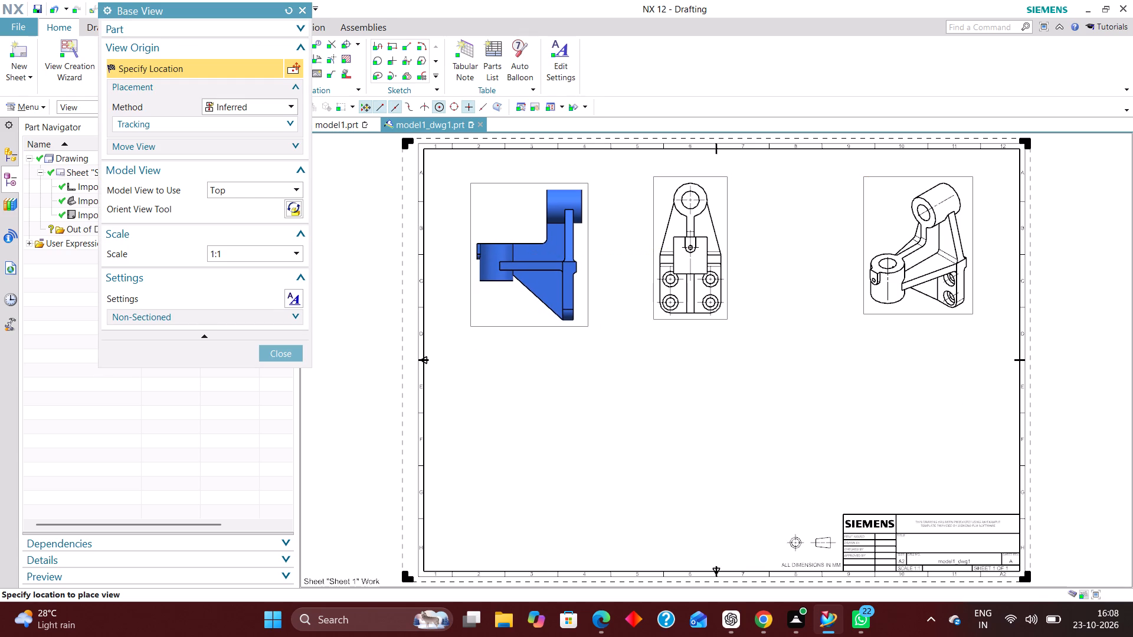
pyautogui.click(528, 255)
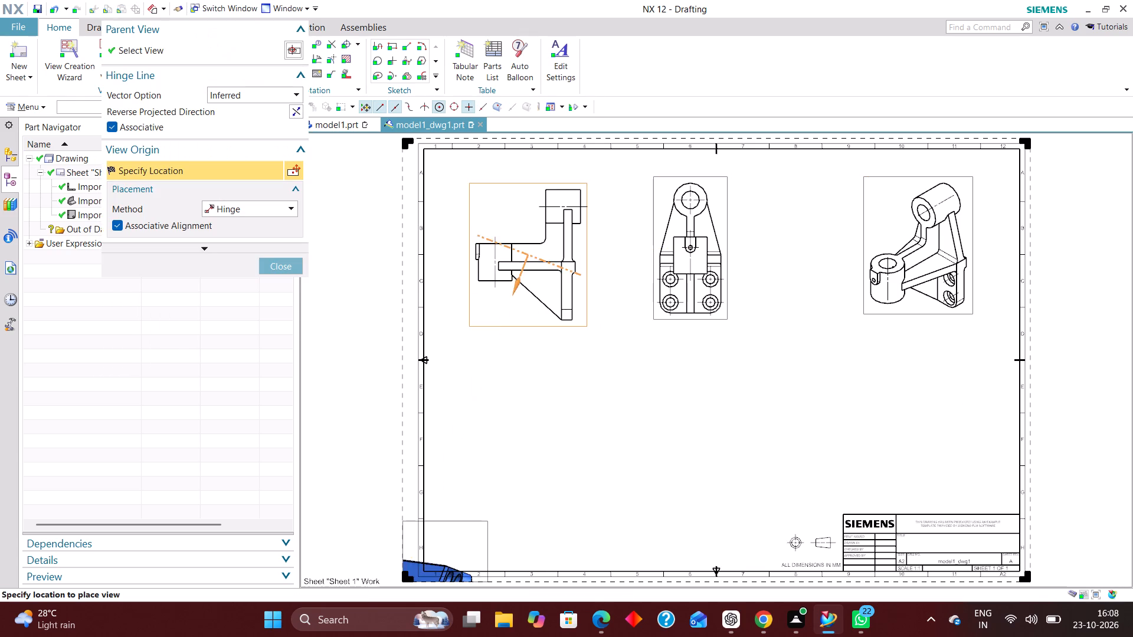
pyautogui.click(284, 265)
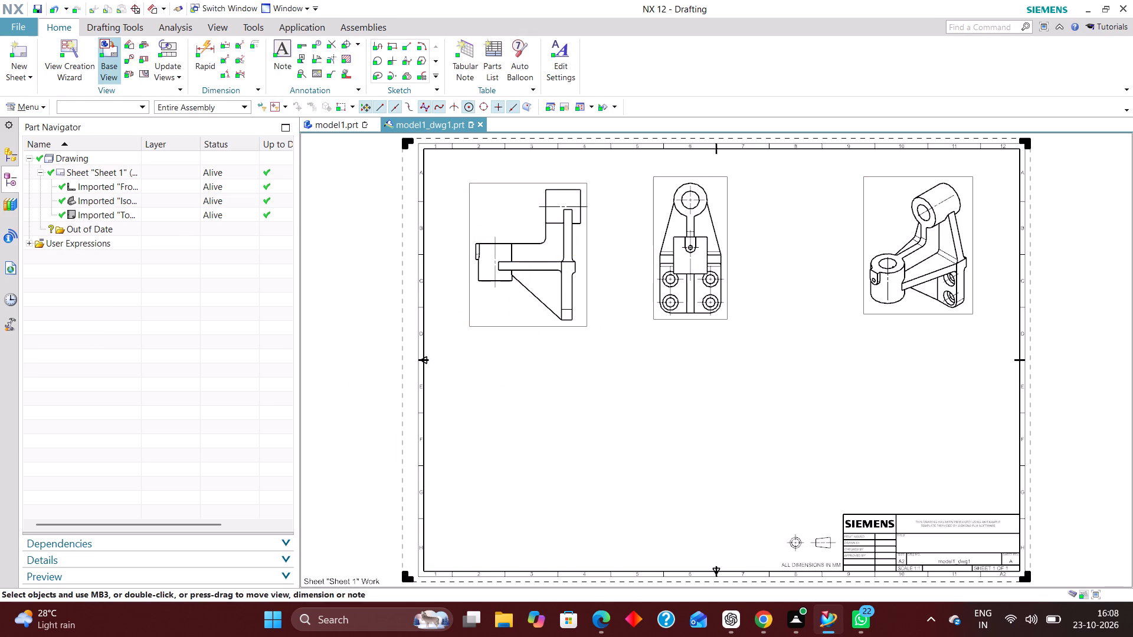
# Place a 1:1 top base view, rotated so the round boss points left, below the side and front views, without projected views.
pyautogui.click(109, 41)
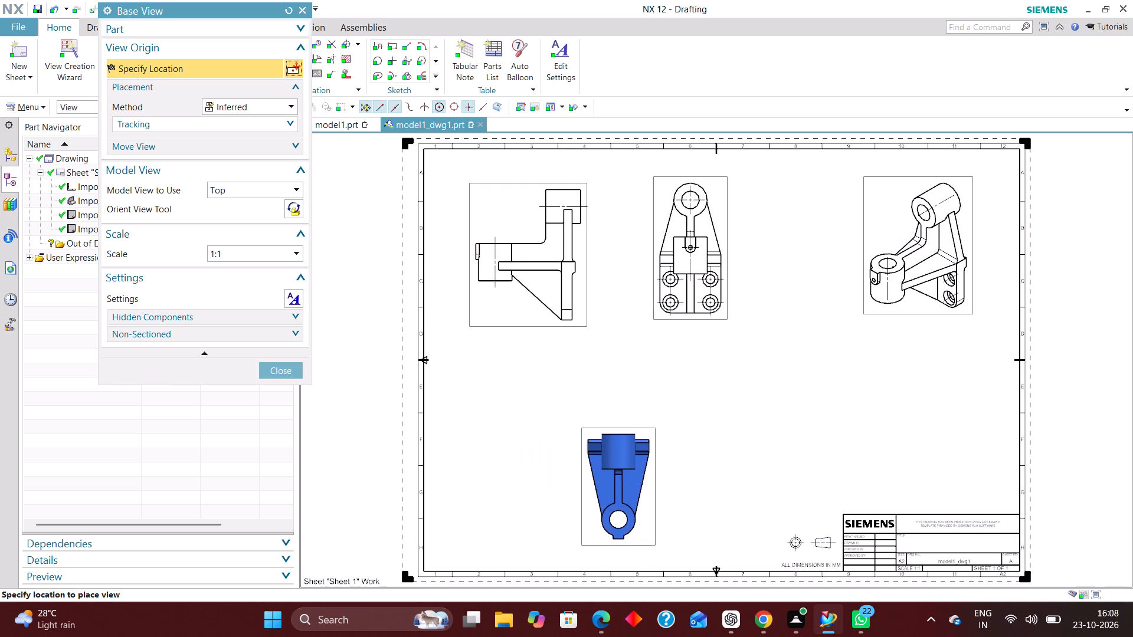
pyautogui.click(296, 210)
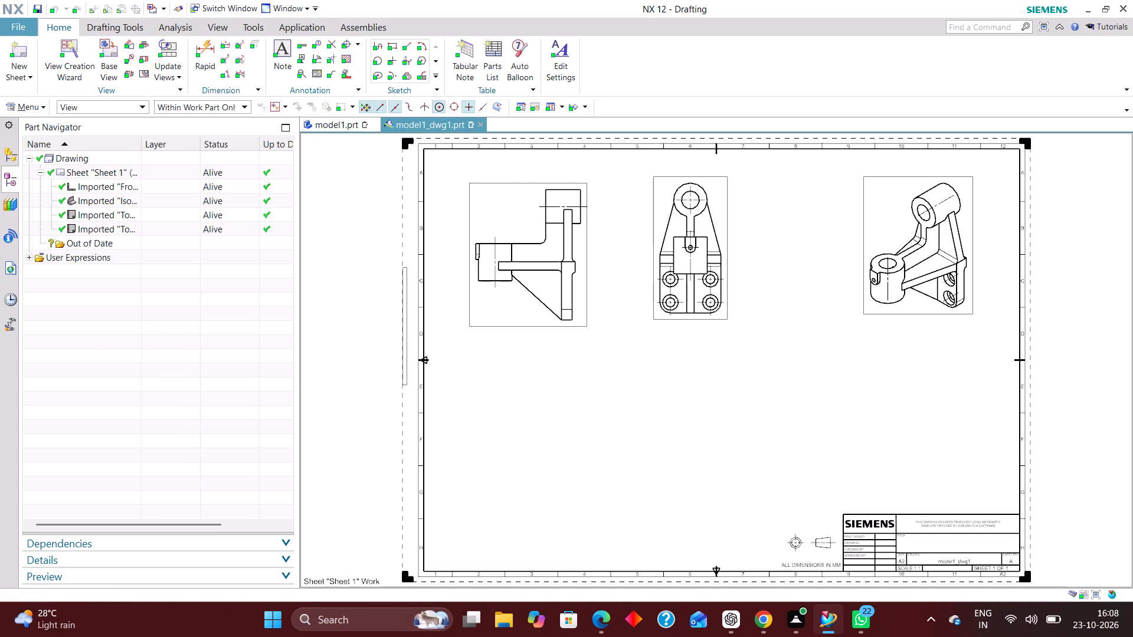
pyautogui.moveTo(1007, 520); pyautogui.dragTo(988, 505, button='middle')
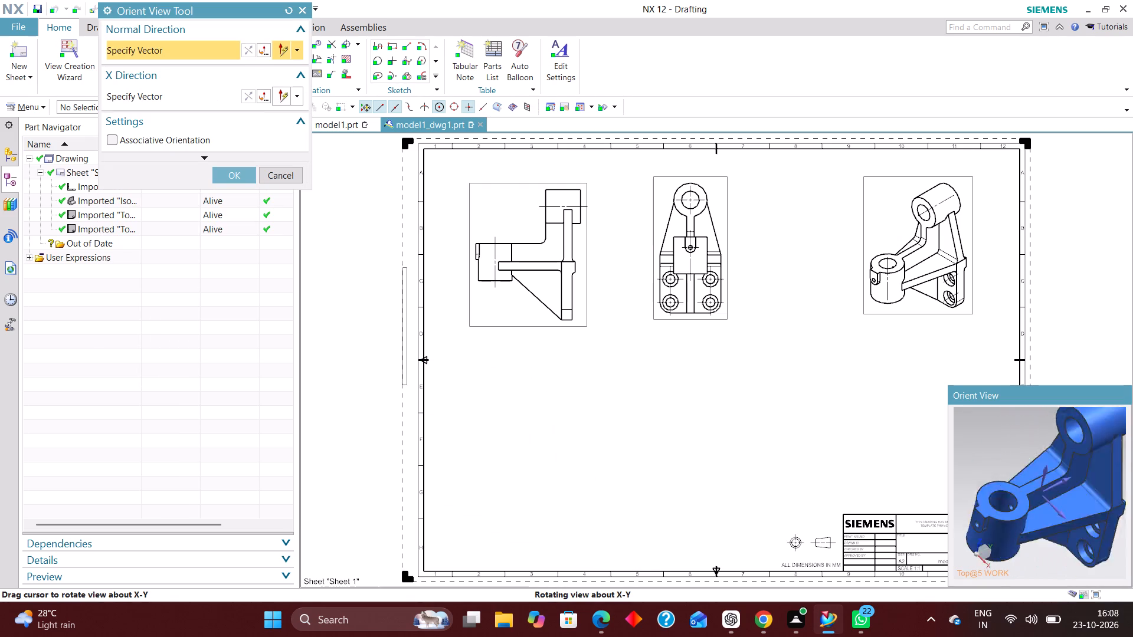
pyautogui.moveTo(988, 505); pyautogui.dragTo(988, 536, button='middle')
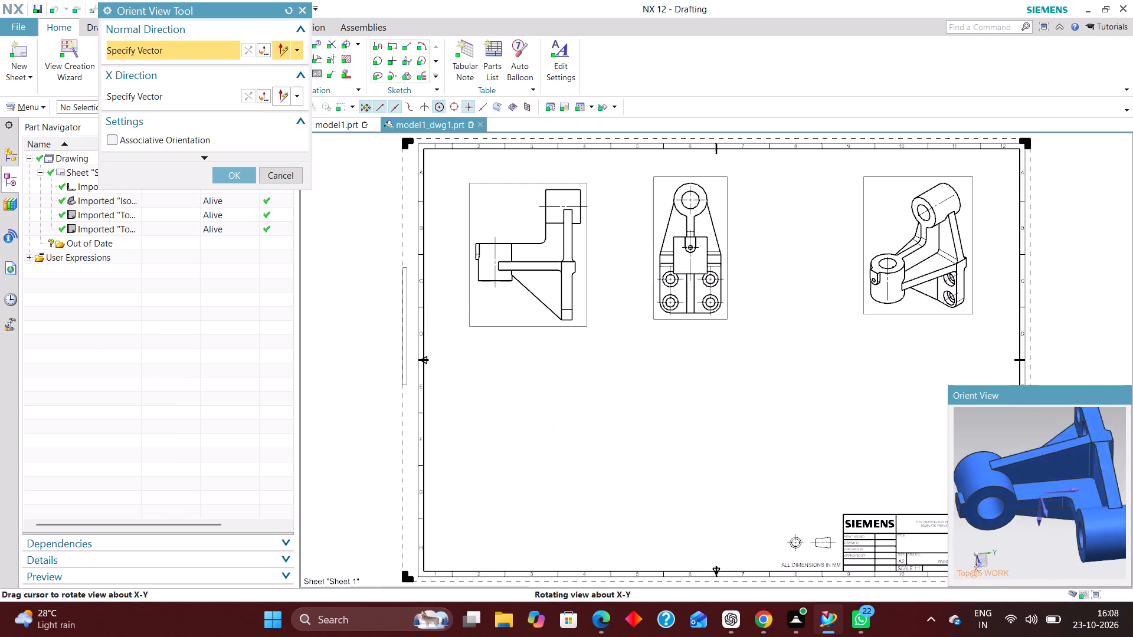
pyautogui.moveTo(988, 536); pyautogui.dragTo(983, 532, button='middle')
pyautogui.moveTo(1063, 562); pyautogui.dragTo(956, 562, button='right')
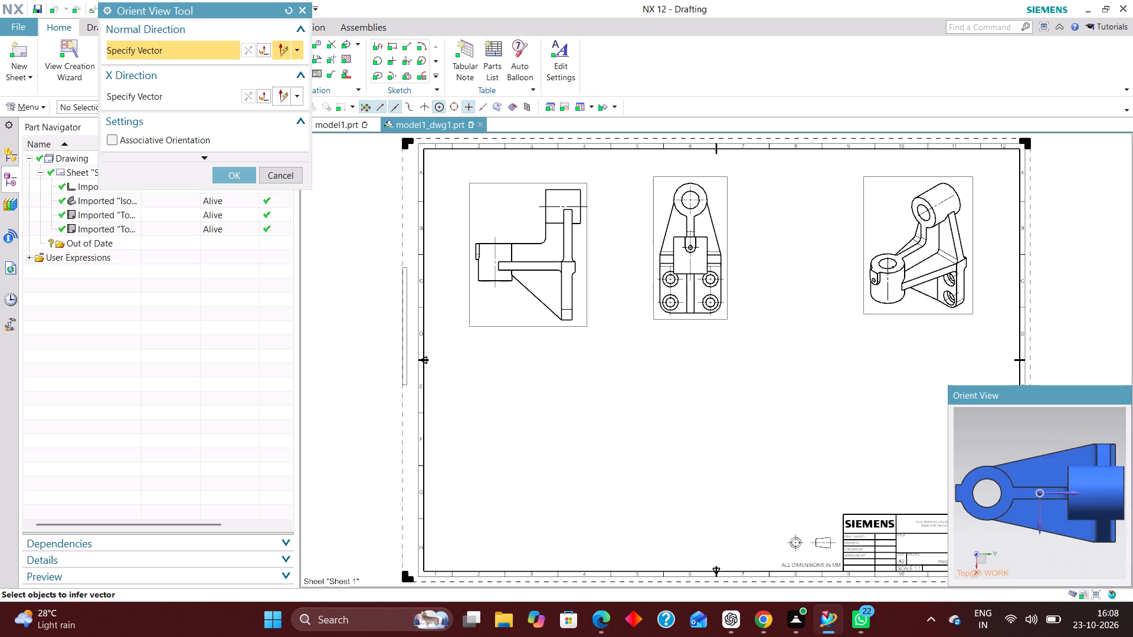
pyautogui.click(227, 171)
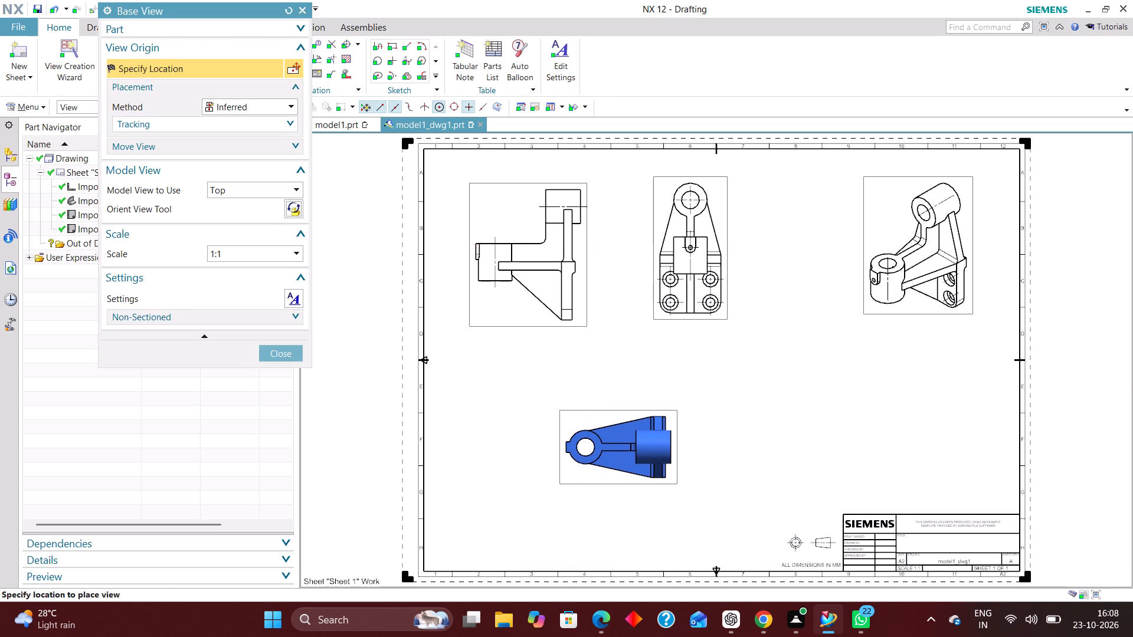
pyautogui.click(603, 440)
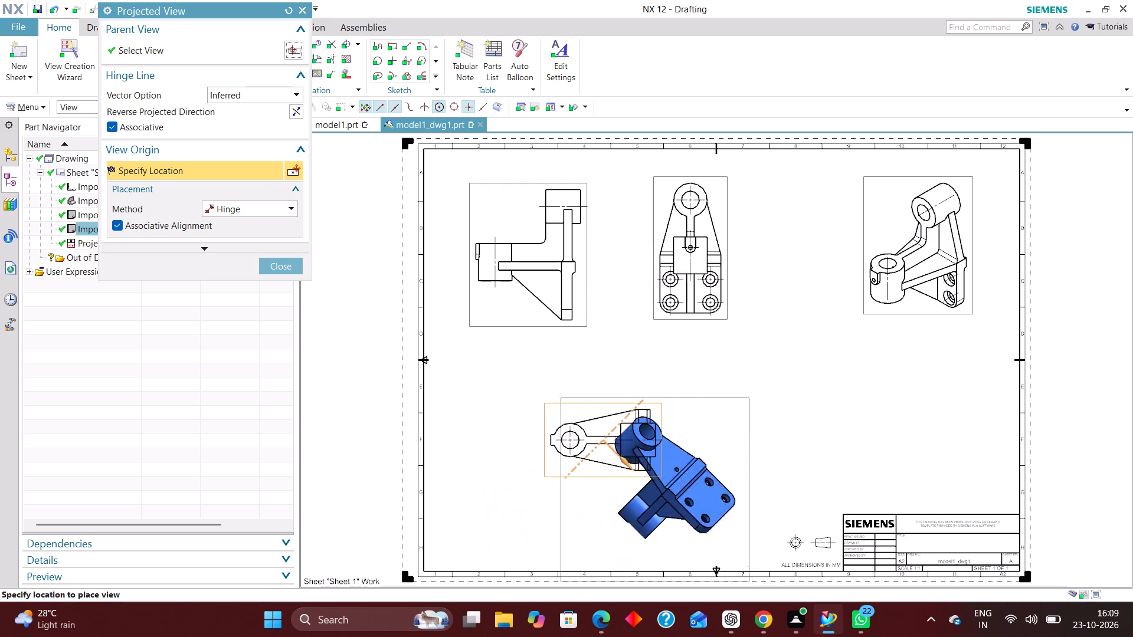
pyautogui.click(283, 272)
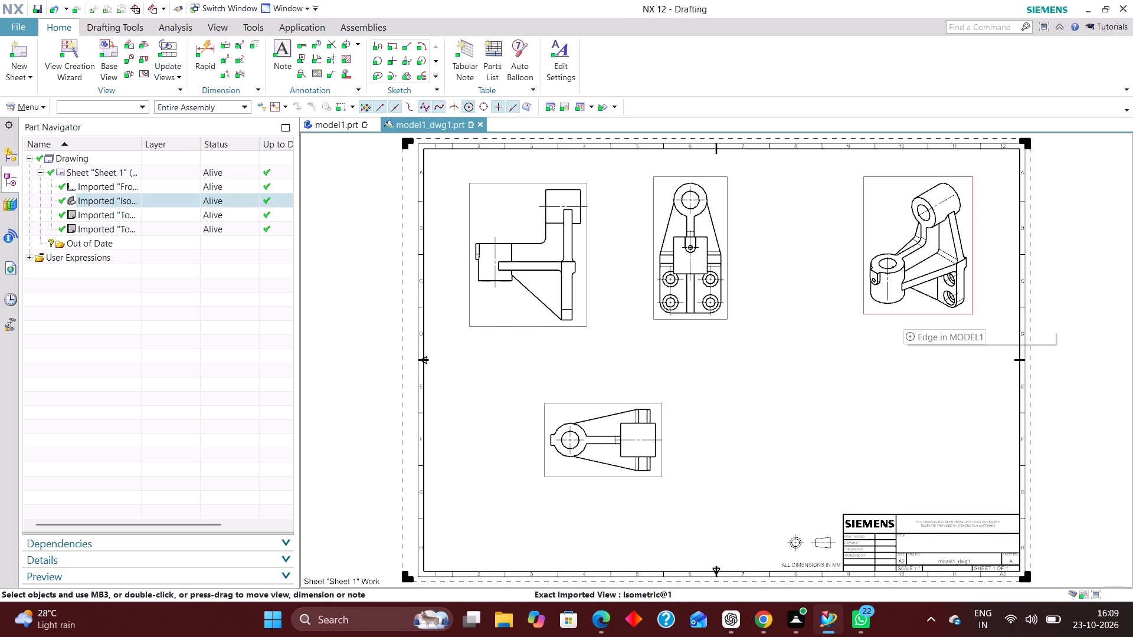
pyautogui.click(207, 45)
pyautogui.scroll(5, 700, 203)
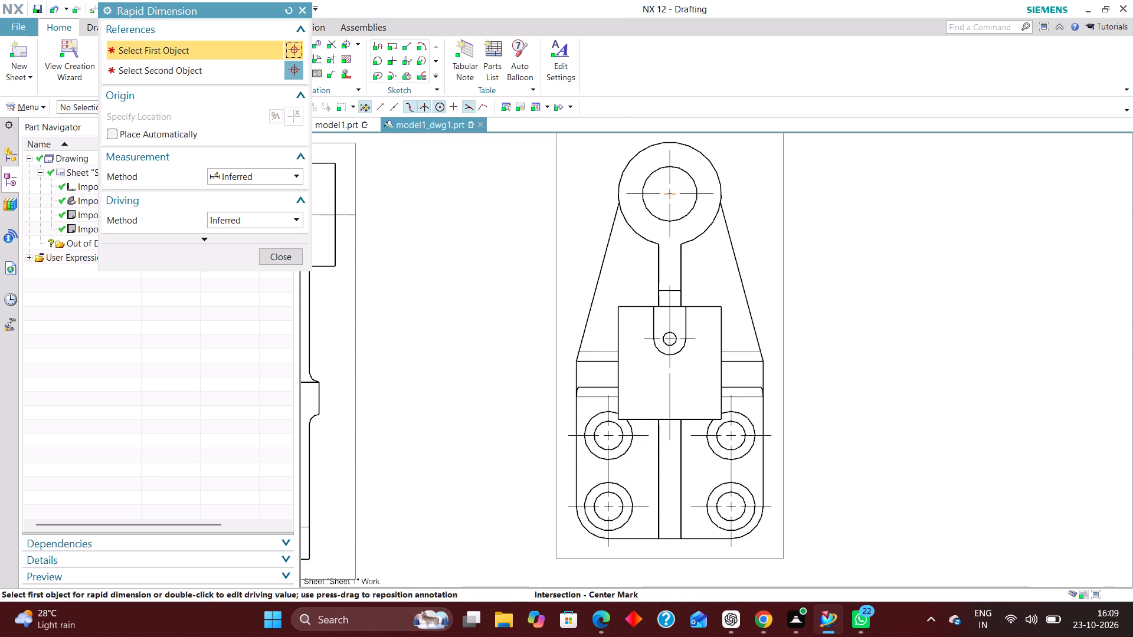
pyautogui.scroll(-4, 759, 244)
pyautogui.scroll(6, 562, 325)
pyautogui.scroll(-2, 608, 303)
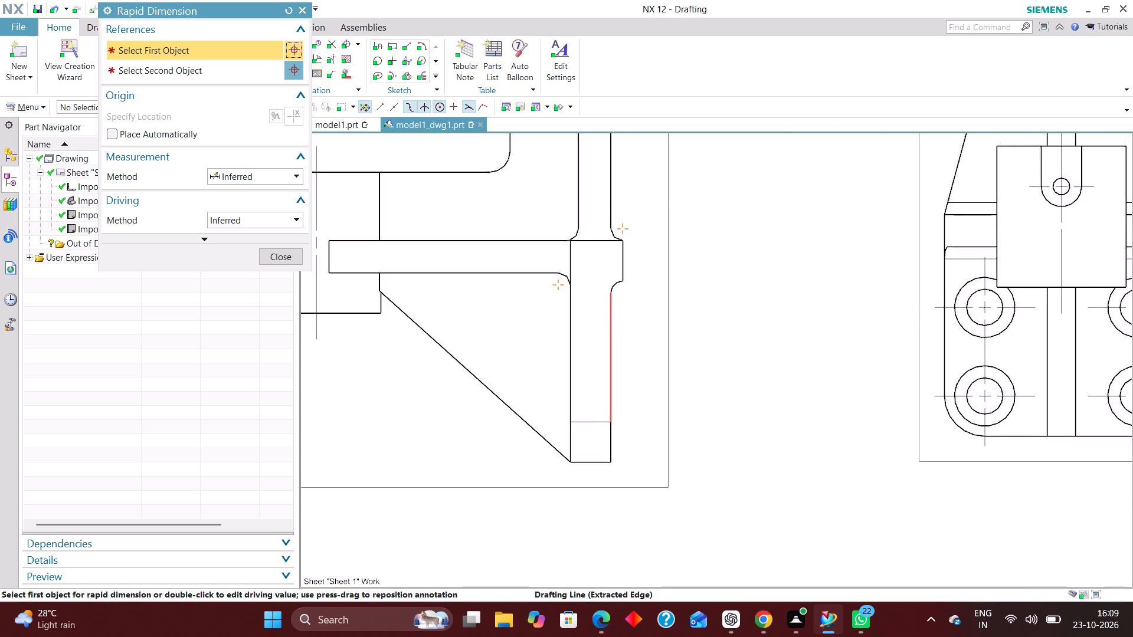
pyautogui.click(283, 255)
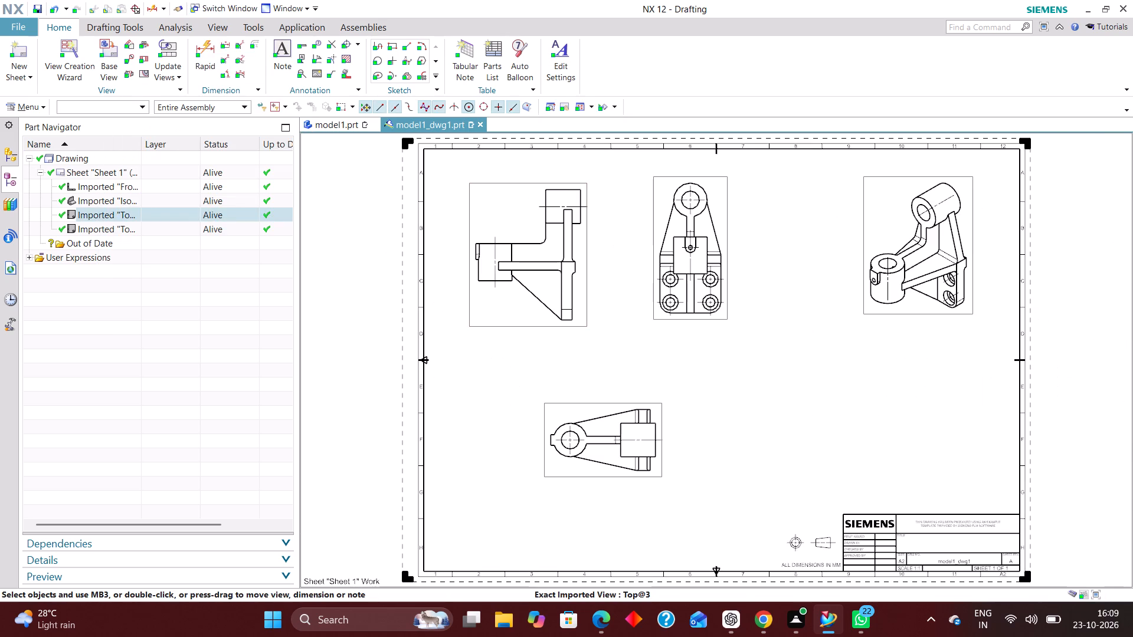
# Update the drawing display.
pyautogui.scroll(4, 498, 310)
pyautogui.rightClick(502, 302)
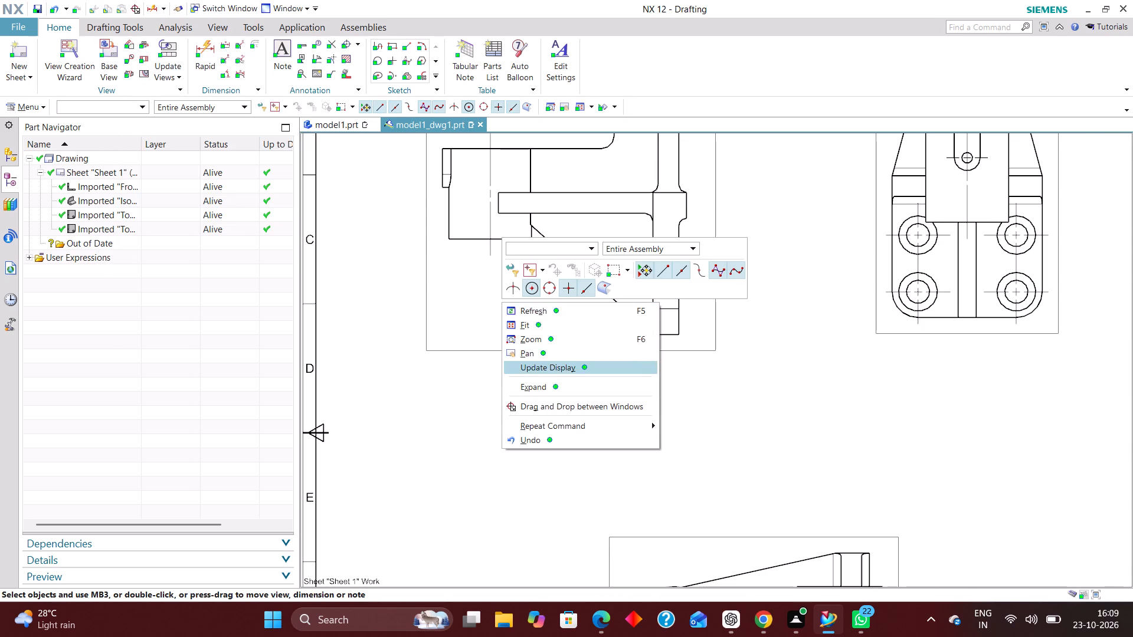
pyautogui.click(545, 366)
pyautogui.rightClick(522, 300)
pyautogui.click(577, 360)
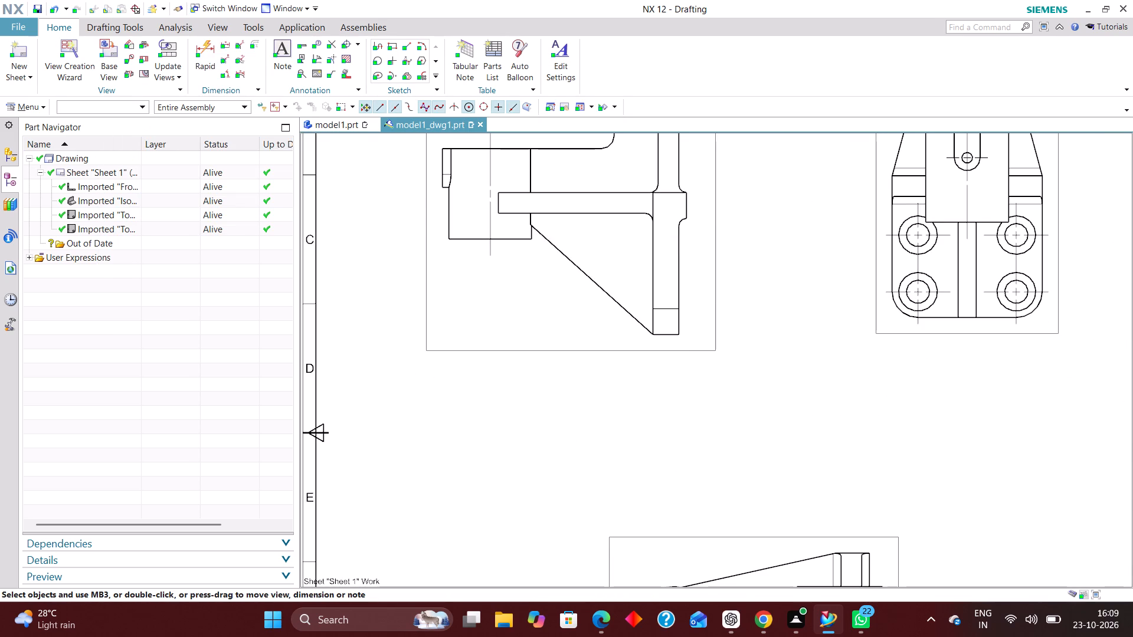
pyautogui.scroll(-3, 570, 398)
pyautogui.scroll(2, 611, 218)
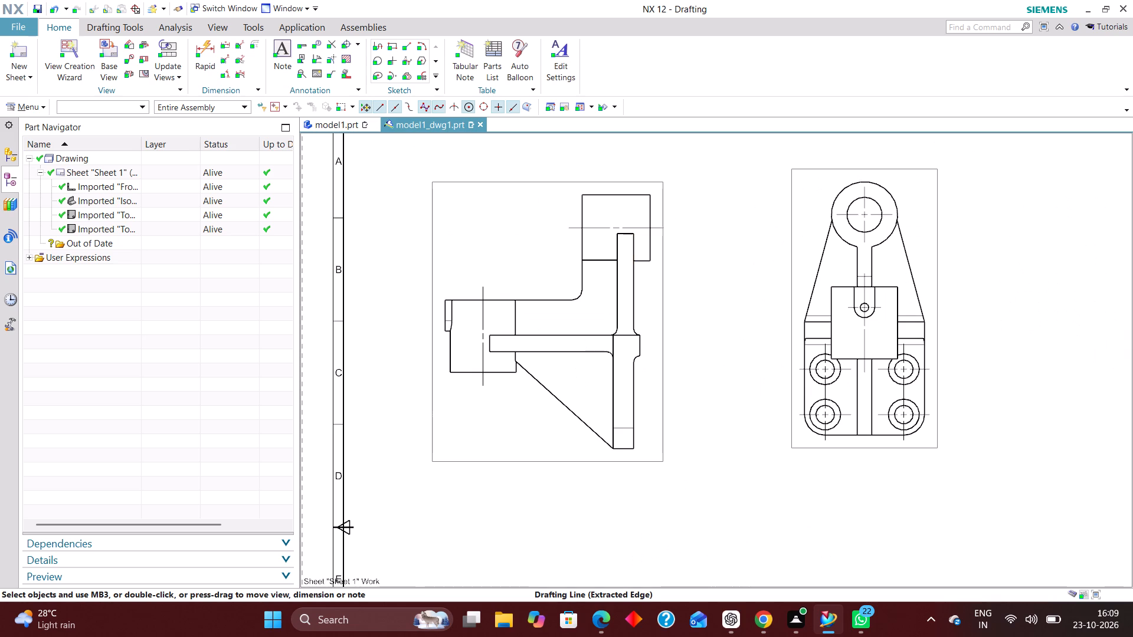
# Add a horizontal Rapid Dimension between the top corners of the upper boss in the side view, placed above the boss.
pyautogui.click(208, 43)
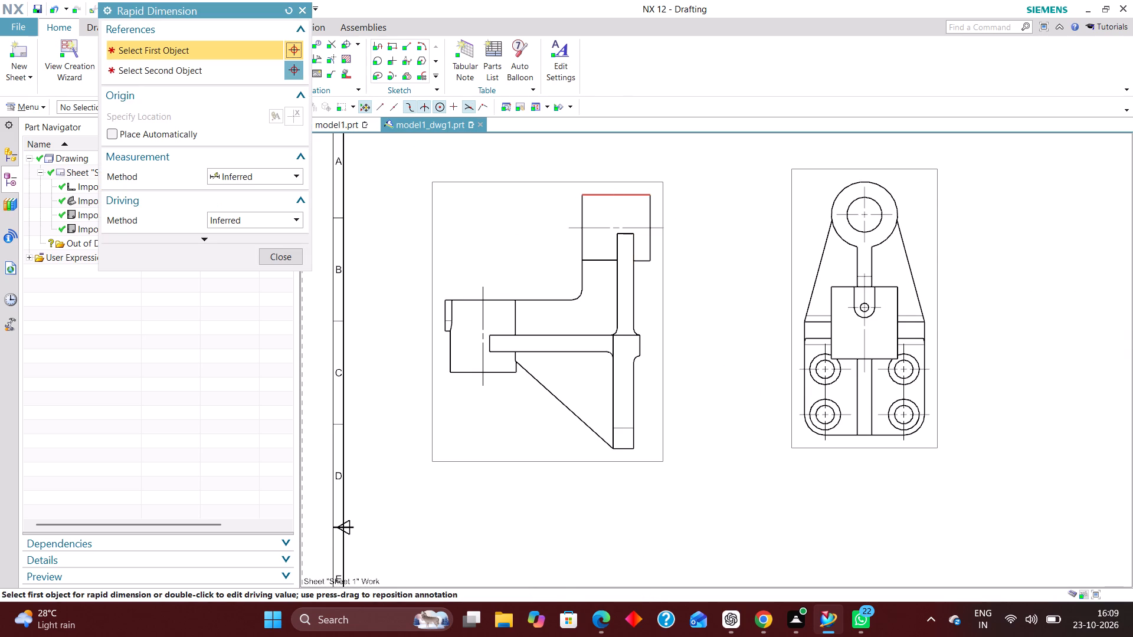
pyautogui.scroll(4, 590, 193)
pyautogui.click(578, 192)
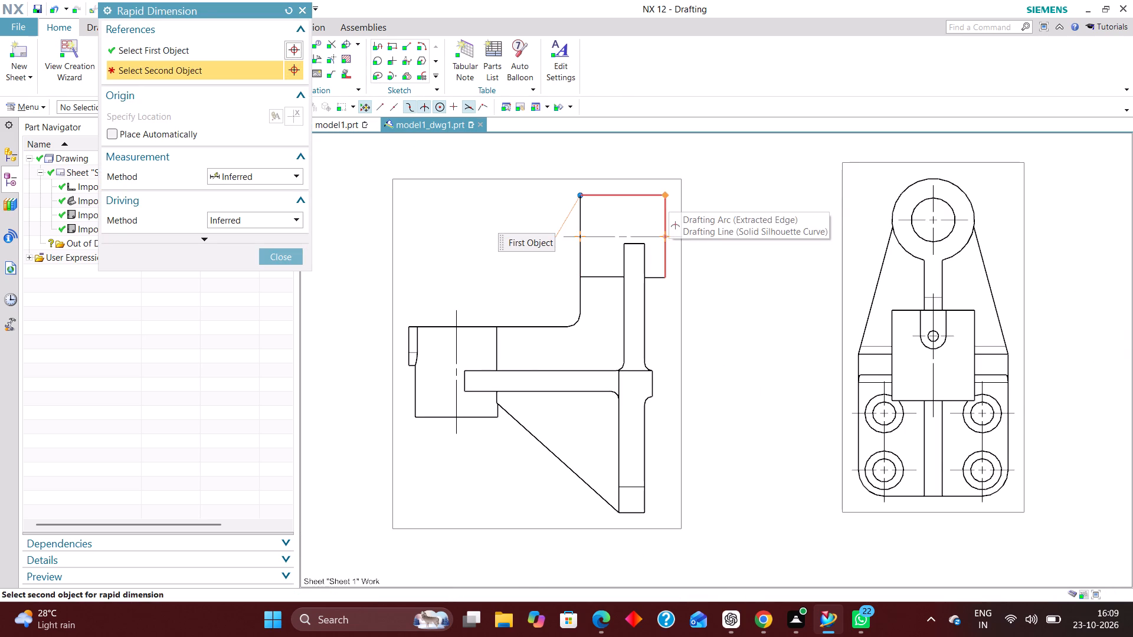
pyautogui.click(667, 196)
pyautogui.scroll(-3, 623, 219)
pyautogui.scroll(5, 626, 192)
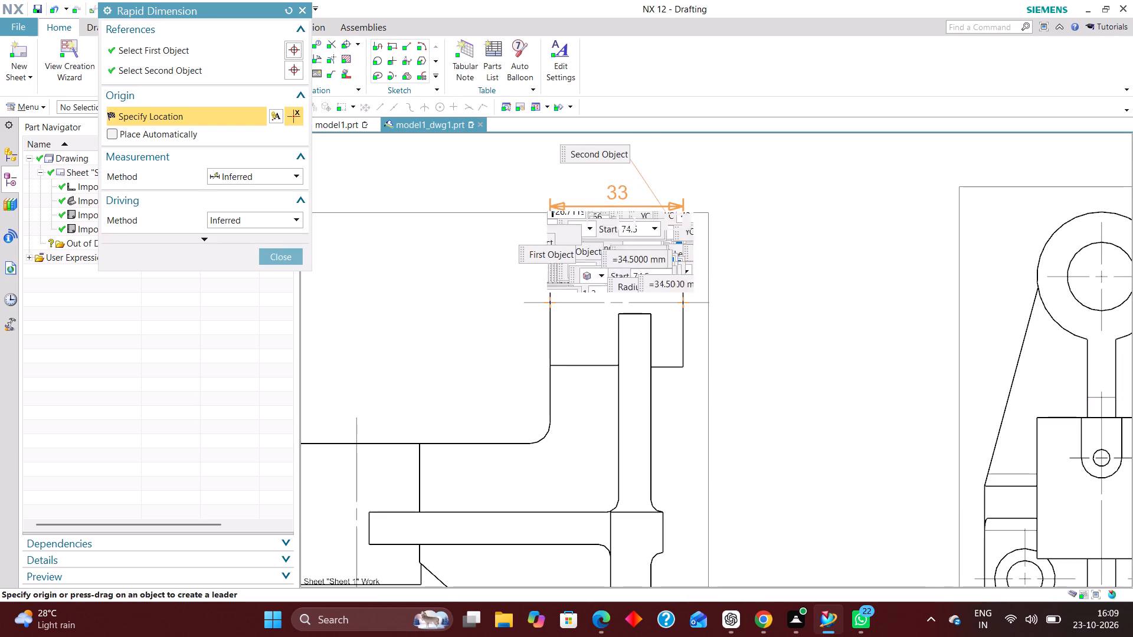
pyautogui.click(618, 180)
pyautogui.scroll(-2, 679, 186)
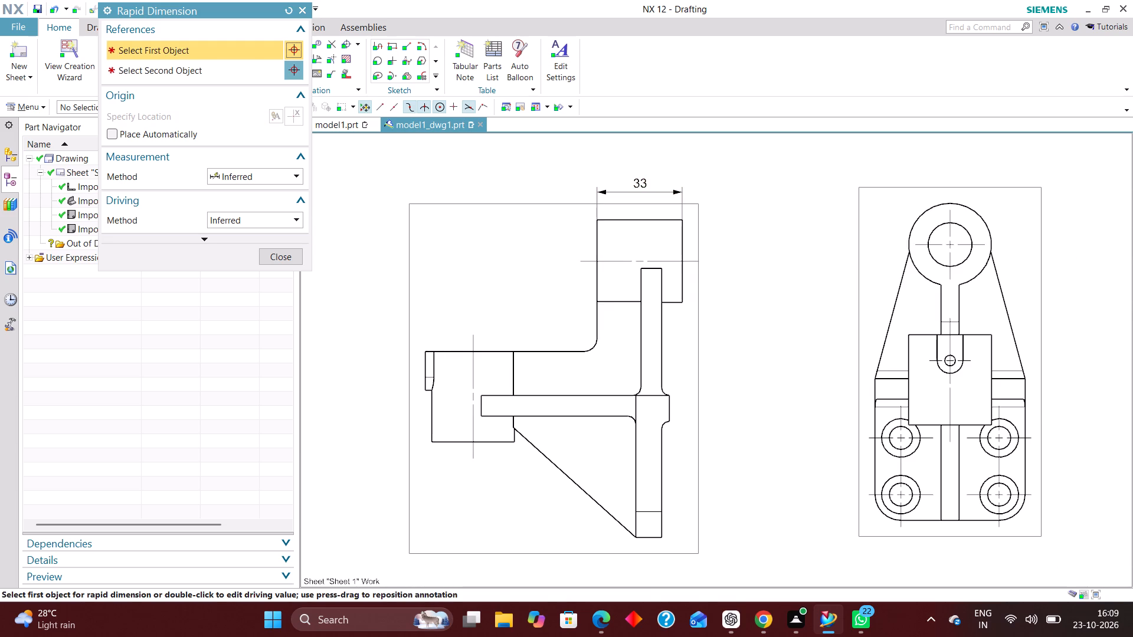
pyautogui.click(280, 255)
# In the drafting preferences, set the arrowhead type for both dimension sides to Open Arrow.
pyautogui.click(41, 104)
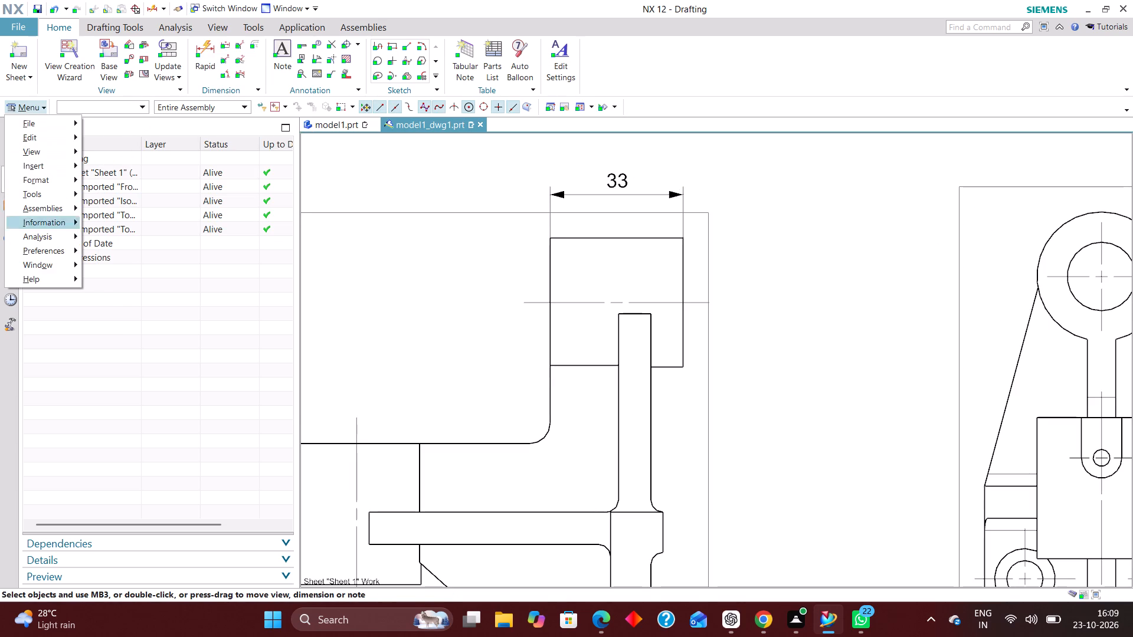
pyautogui.click(67, 250)
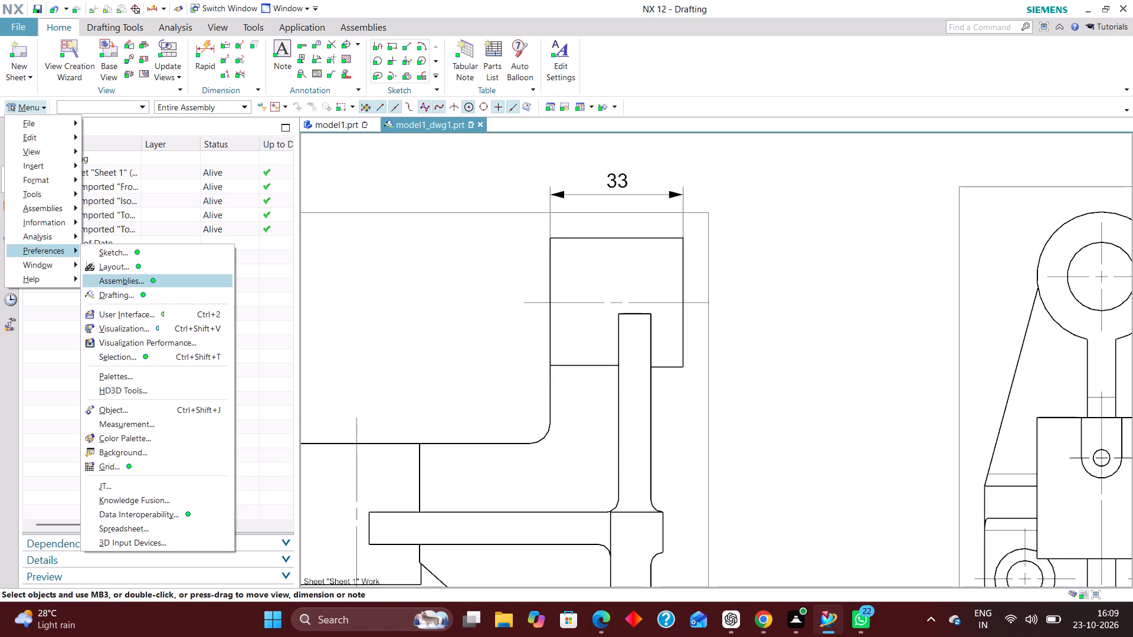
pyautogui.click(139, 292)
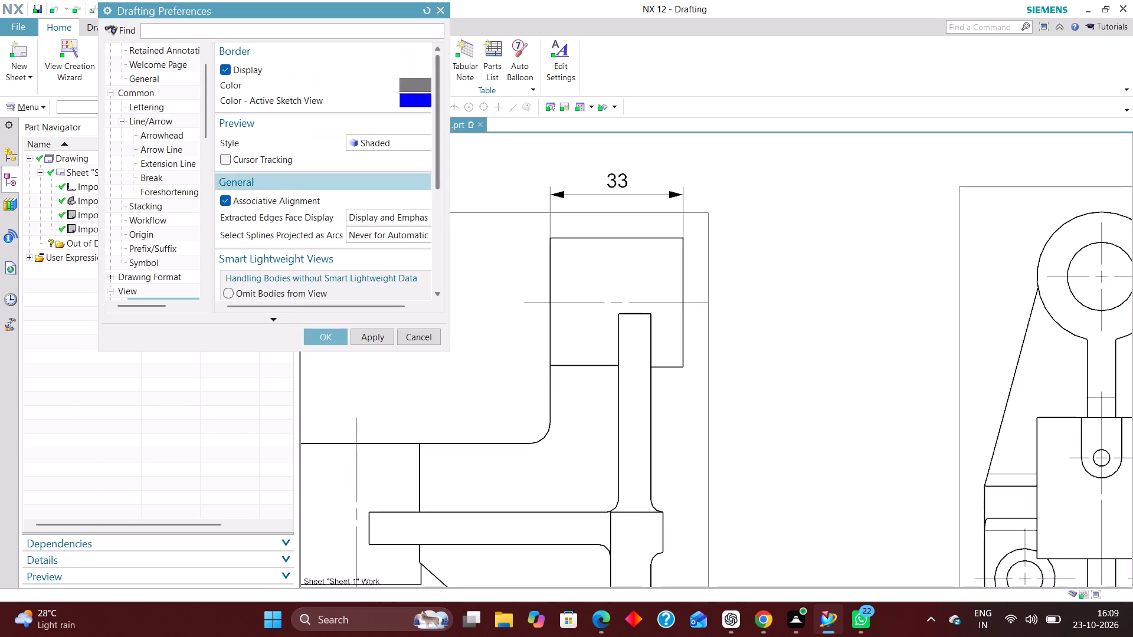
pyautogui.scroll(6, 150, 208)
pyautogui.click(168, 162)
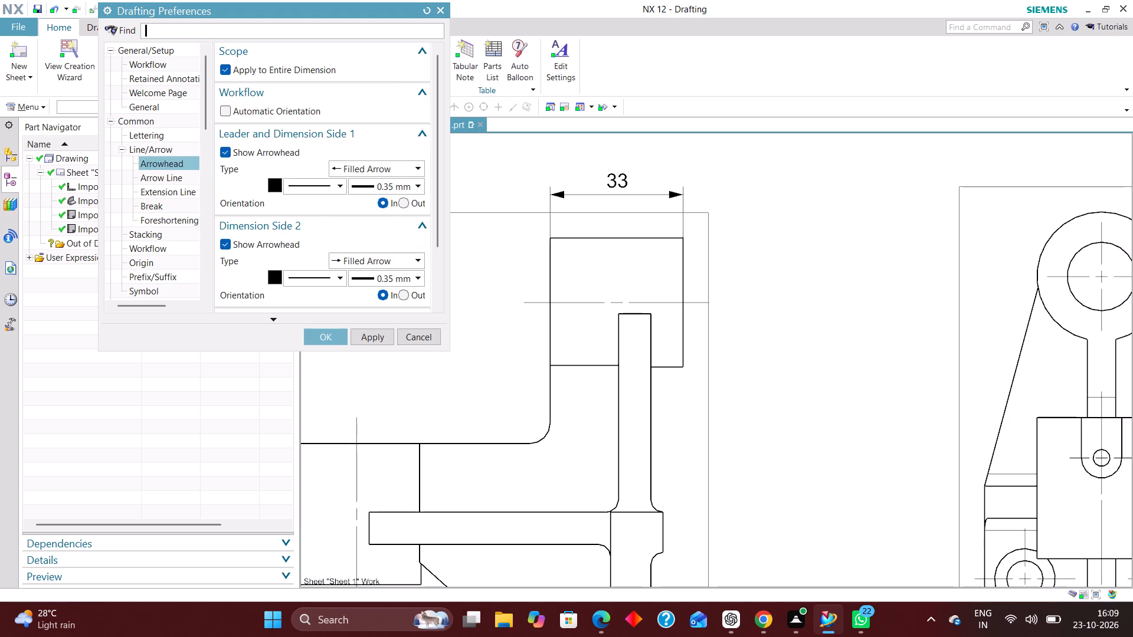
pyautogui.click(398, 169)
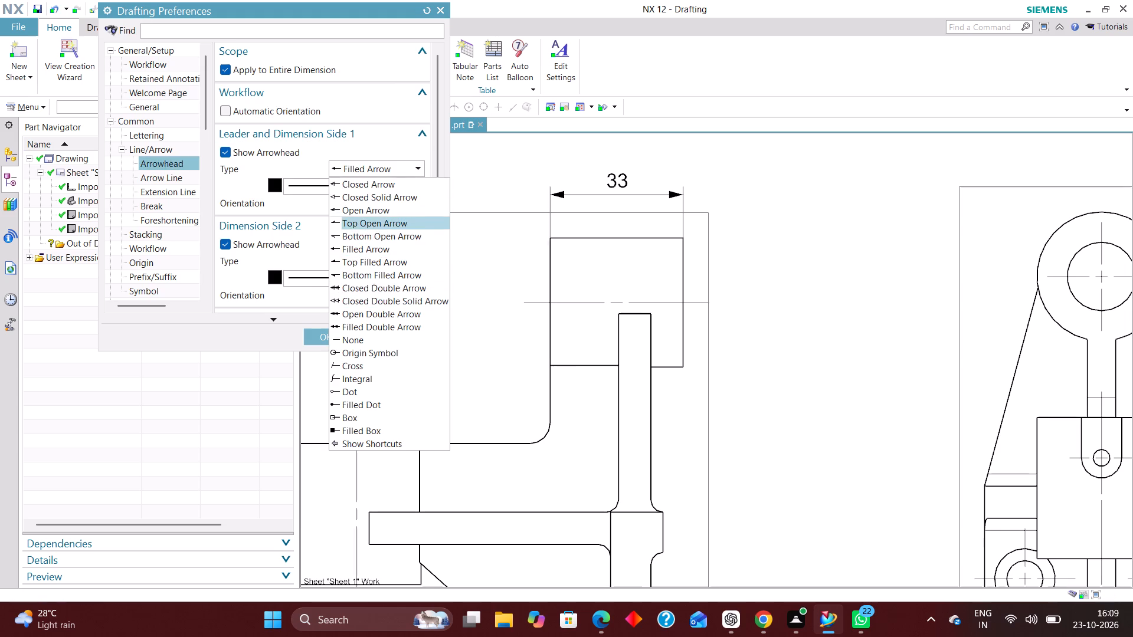
pyautogui.click(381, 215)
# Set the extension line gap to 2 for the entire dimension in the drafting preferences.
pyautogui.click(174, 188)
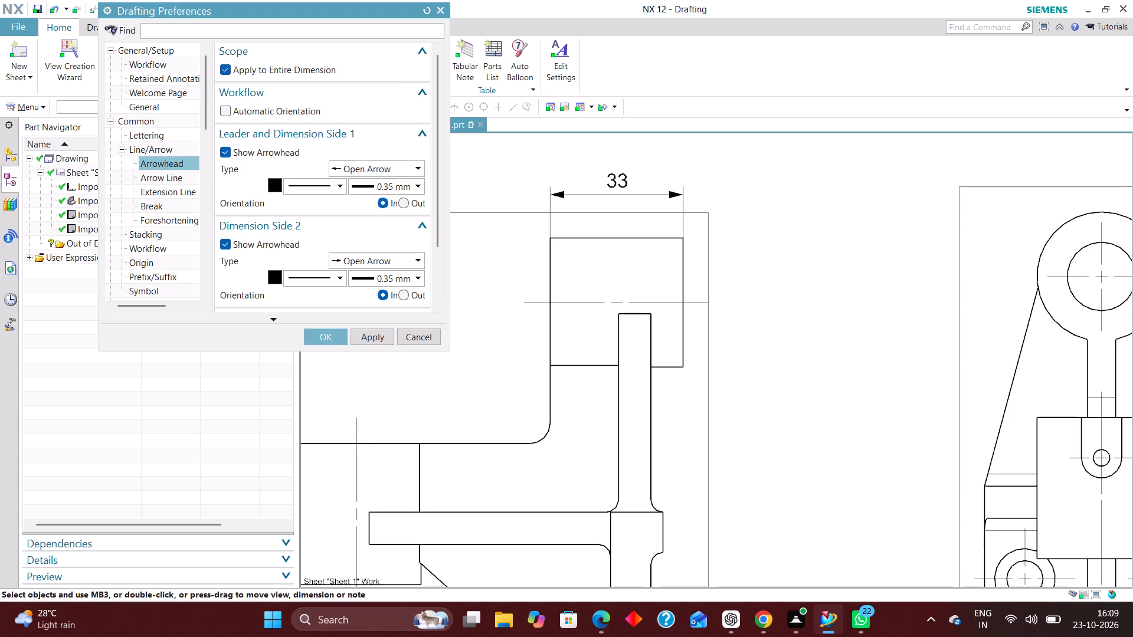
pyautogui.moveTo(379, 140); pyautogui.dragTo(533, 152)
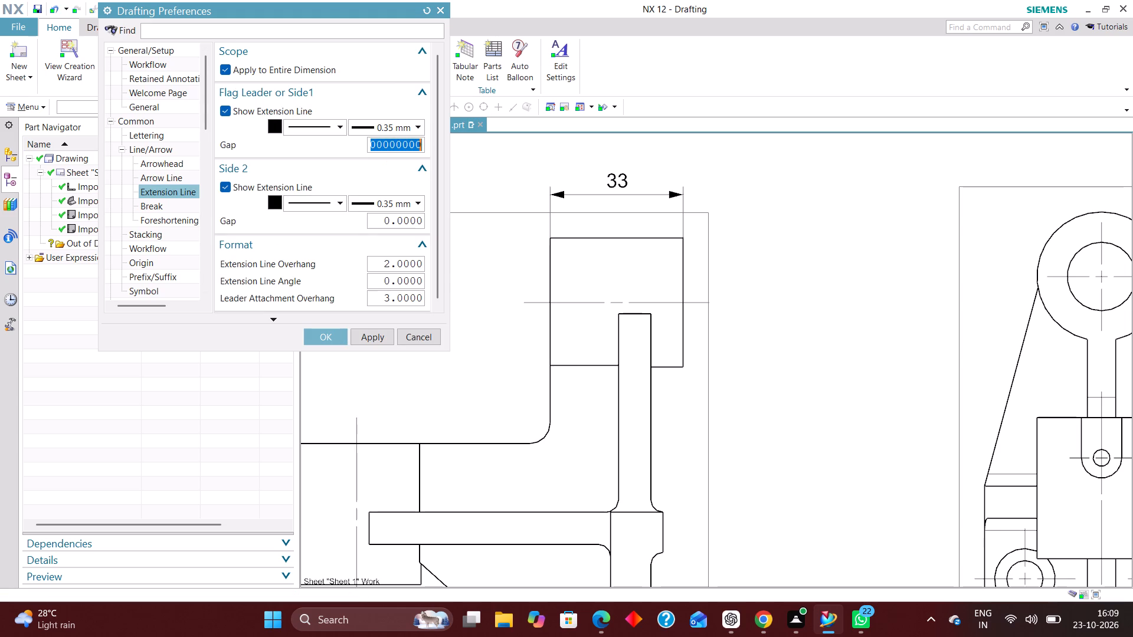
pyautogui.press('2')
pyautogui.press('Return')
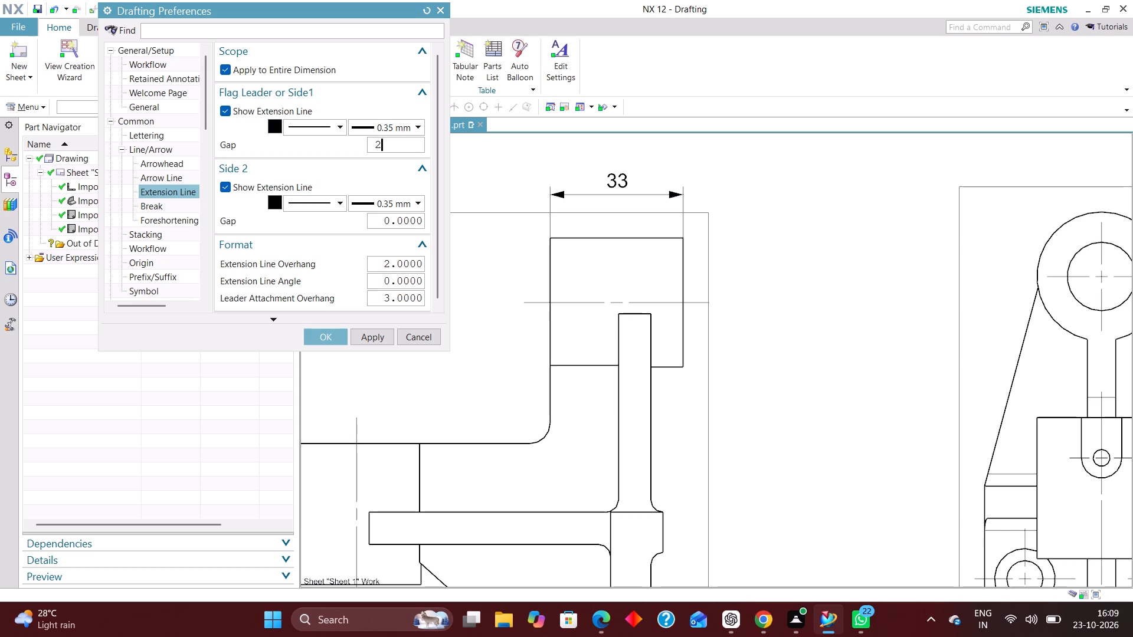
pyautogui.press('Return')
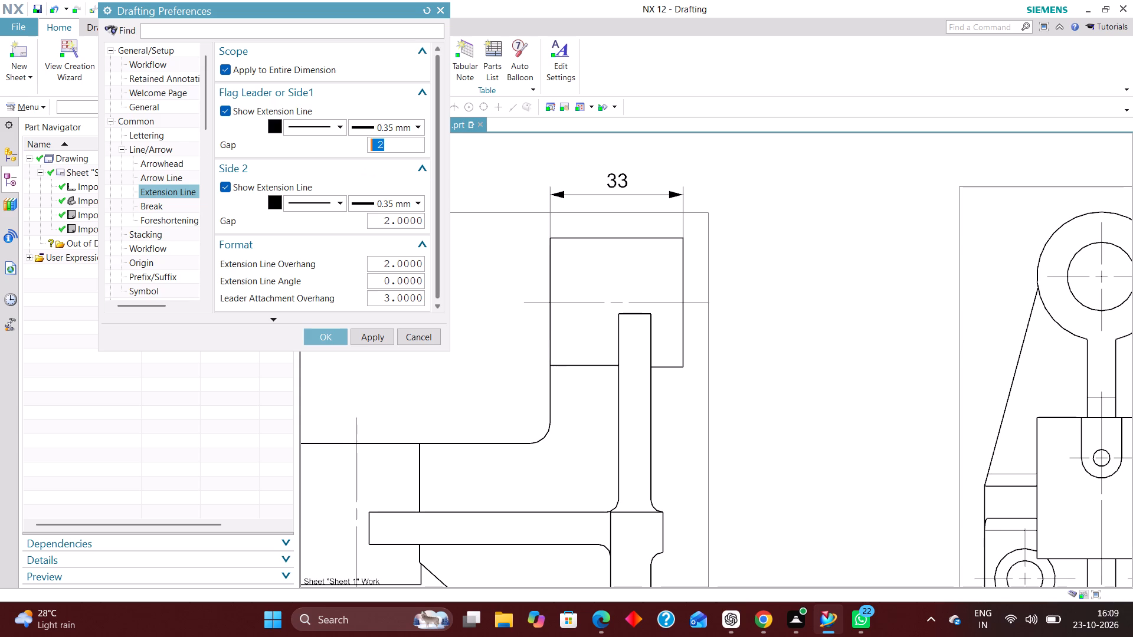
# Set the dimension text's decimal delimiter to Period and accept the drafting preferences.
pyautogui.scroll(-7, 132, 222)
pyautogui.scroll(2, 143, 198)
pyautogui.scroll(2, 149, 133)
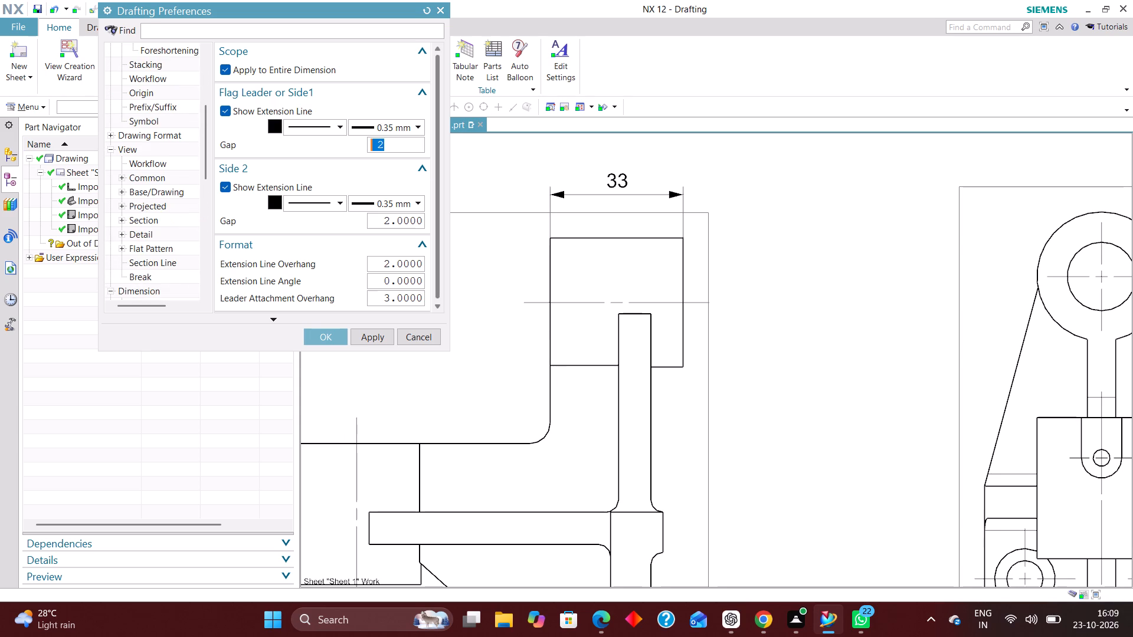
pyautogui.scroll(-11, 150, 169)
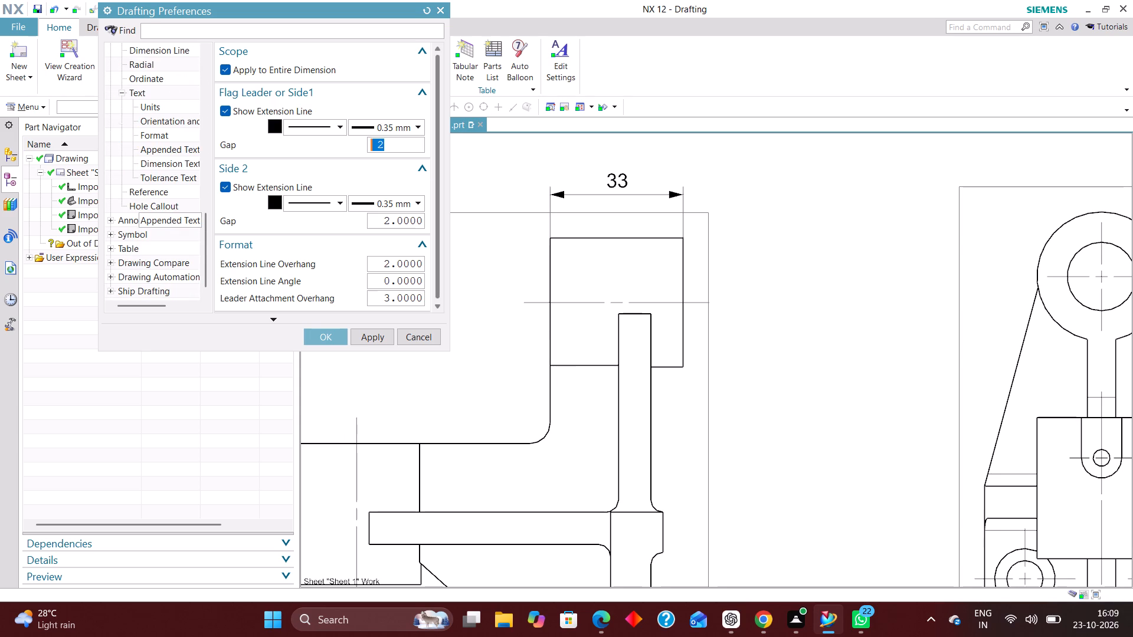
pyautogui.scroll(-3, 150, 237)
pyautogui.scroll(2, 150, 221)
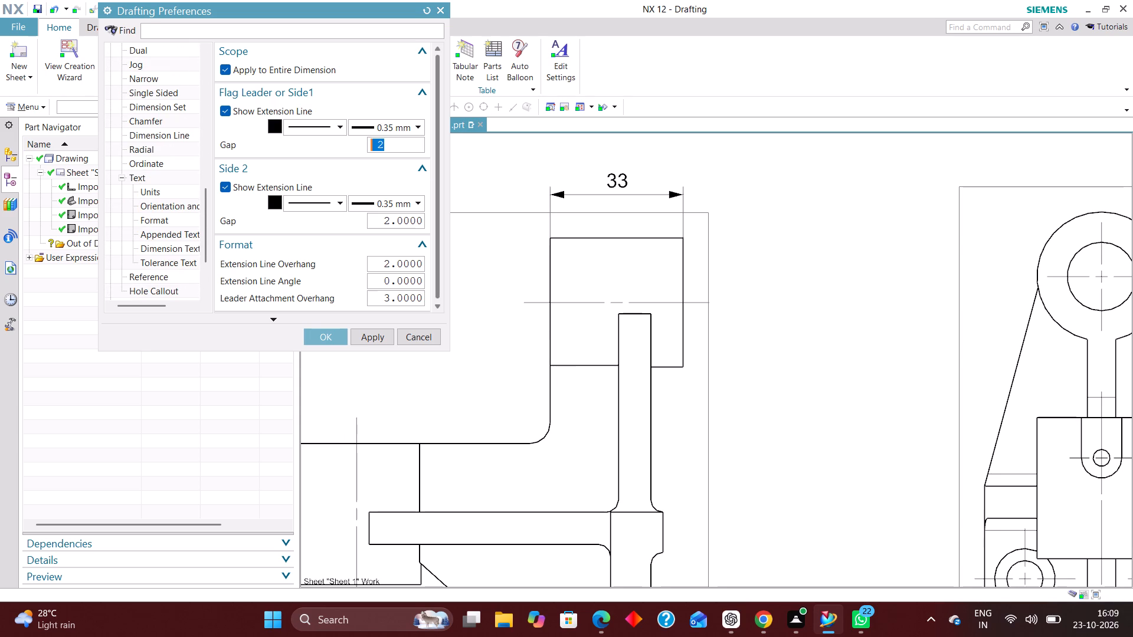
pyautogui.click(158, 191)
pyautogui.click(356, 120)
pyautogui.click(358, 136)
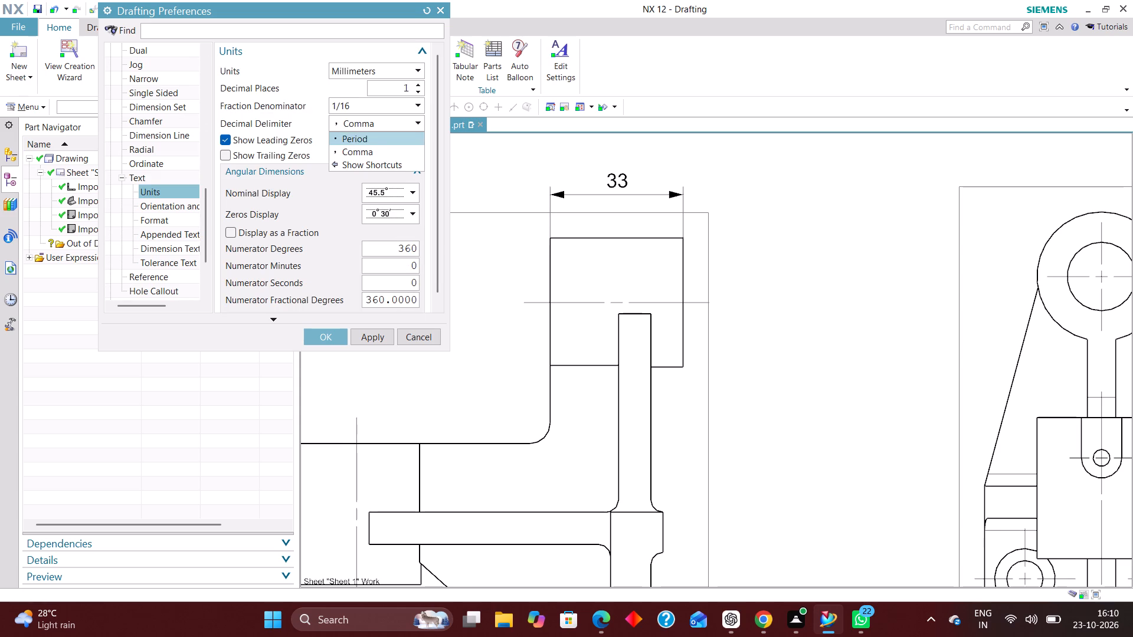
pyautogui.click(328, 335)
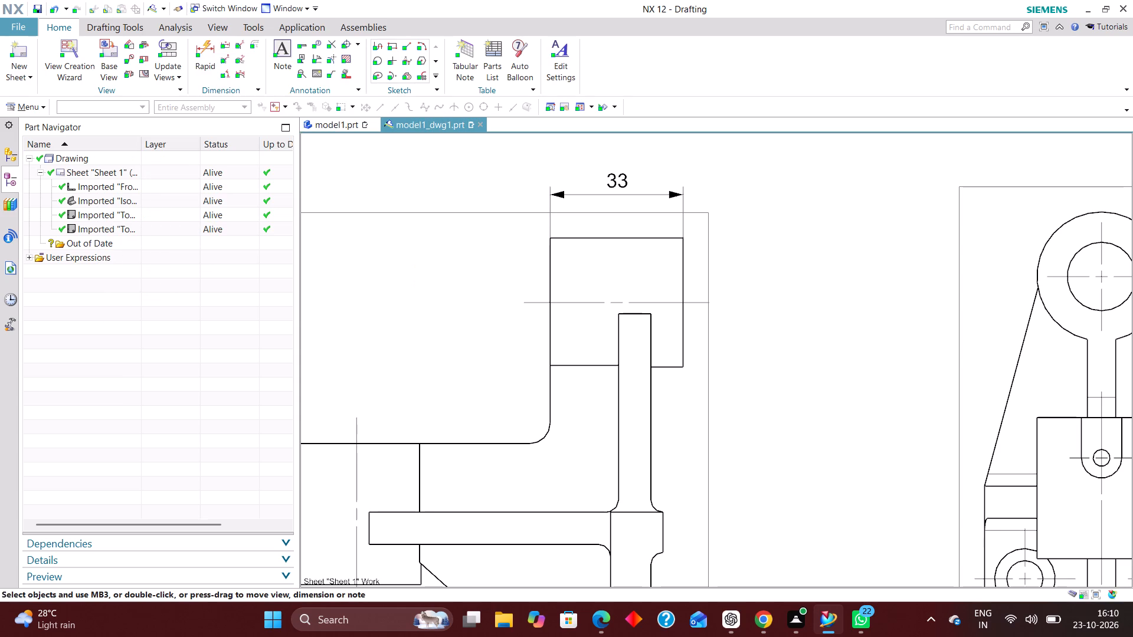
# Delete the horizontal dimension above the upper boss in the side view.
pyautogui.moveTo(625, 194); pyautogui.dragTo(470, 196, button='right')
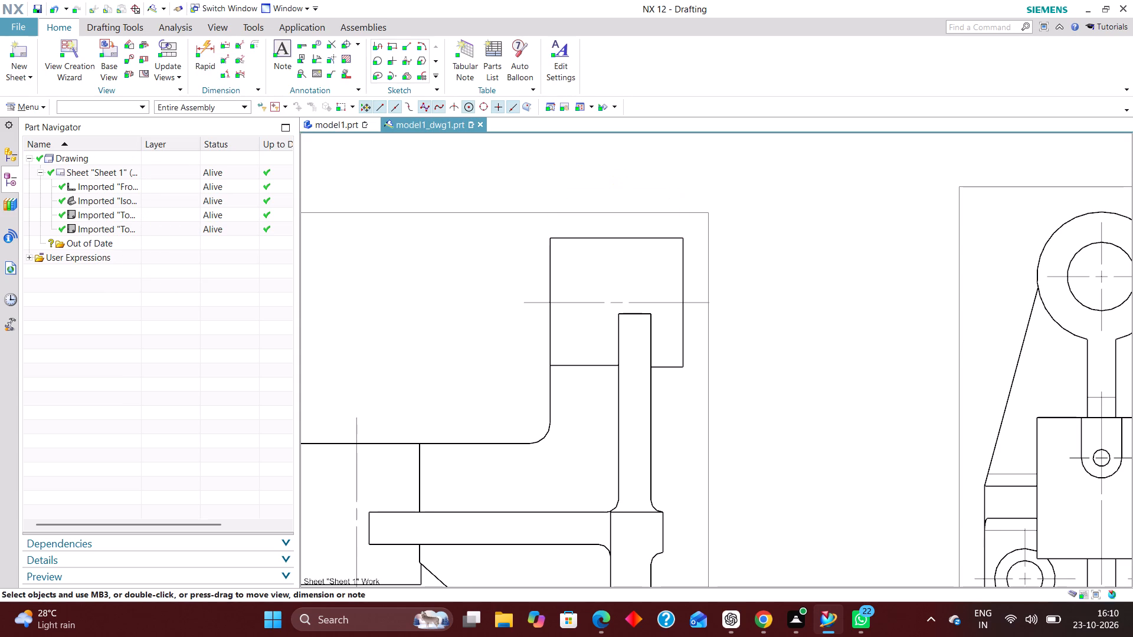
# Add a horizontal Rapid Dimension between the top corners of the upper boss in the side view, placed above the boss.
pyautogui.click(204, 36)
pyautogui.click(204, 50)
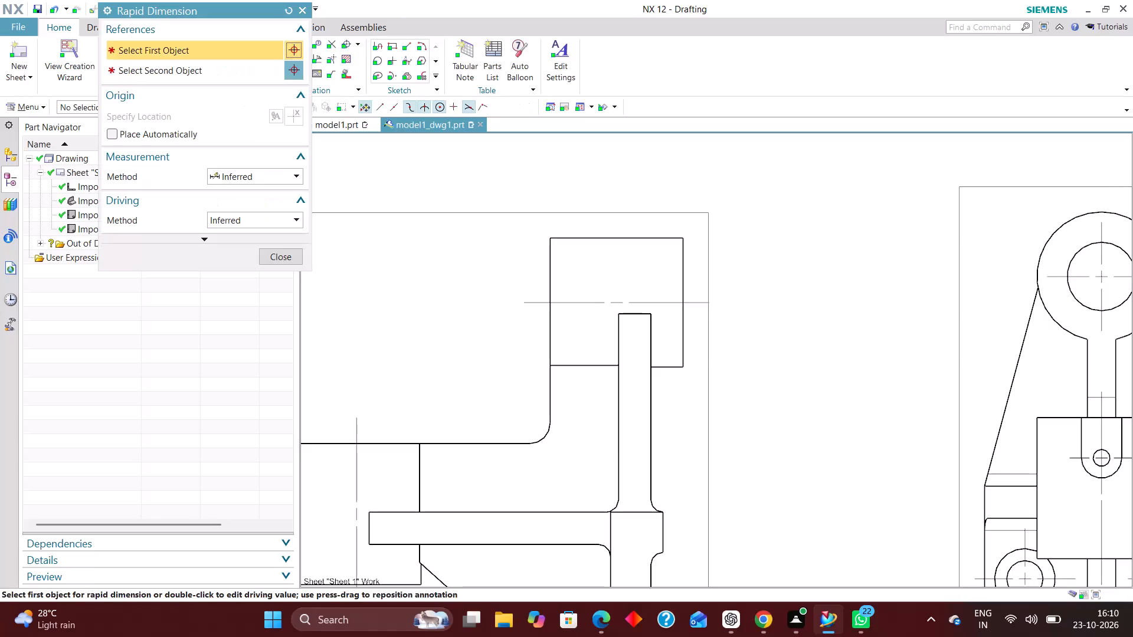
pyautogui.click(548, 235)
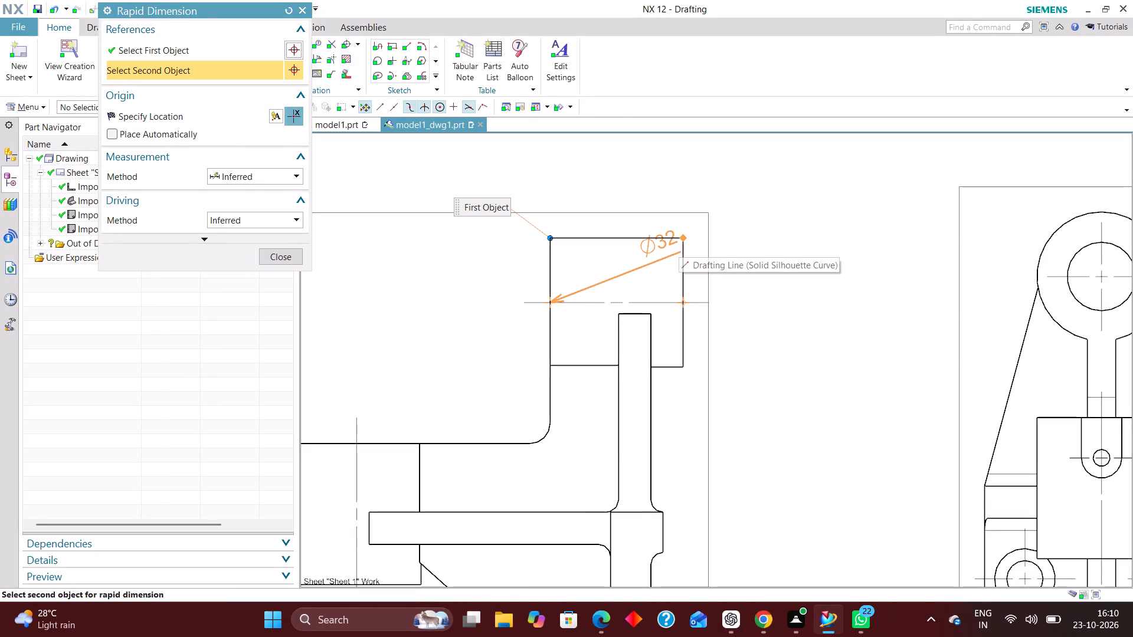
pyautogui.click(682, 237)
pyautogui.click(613, 152)
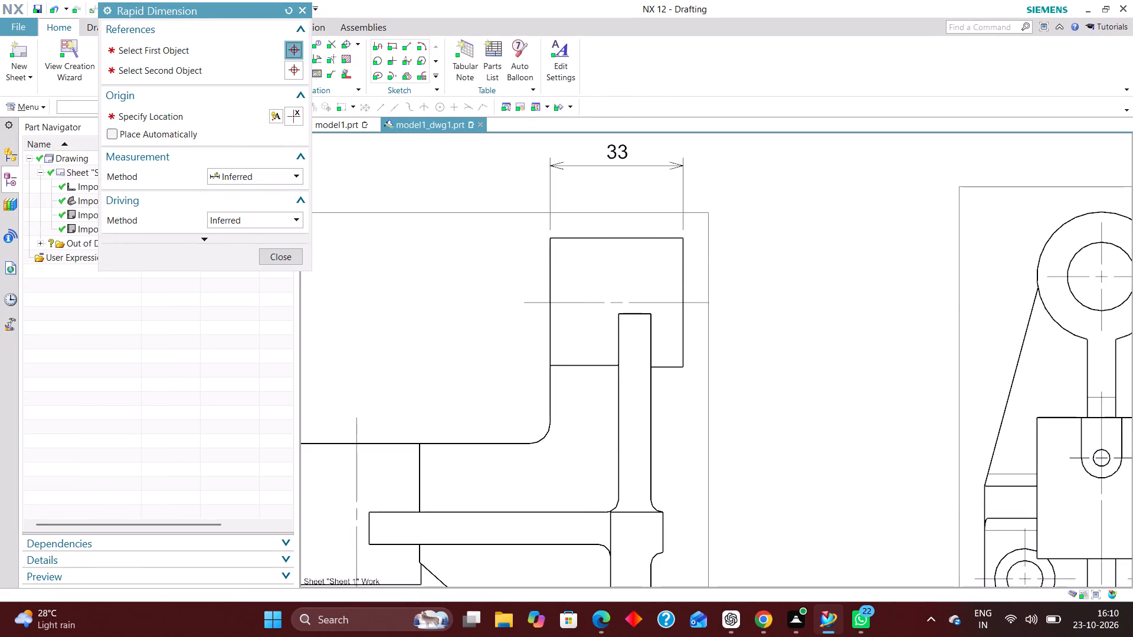
# Add a vertical Rapid Dimension between the top and bottom edges of the lower boss in the side view, placed left of it.
pyautogui.scroll(-5, 671, 268)
pyautogui.scroll(5, 541, 354)
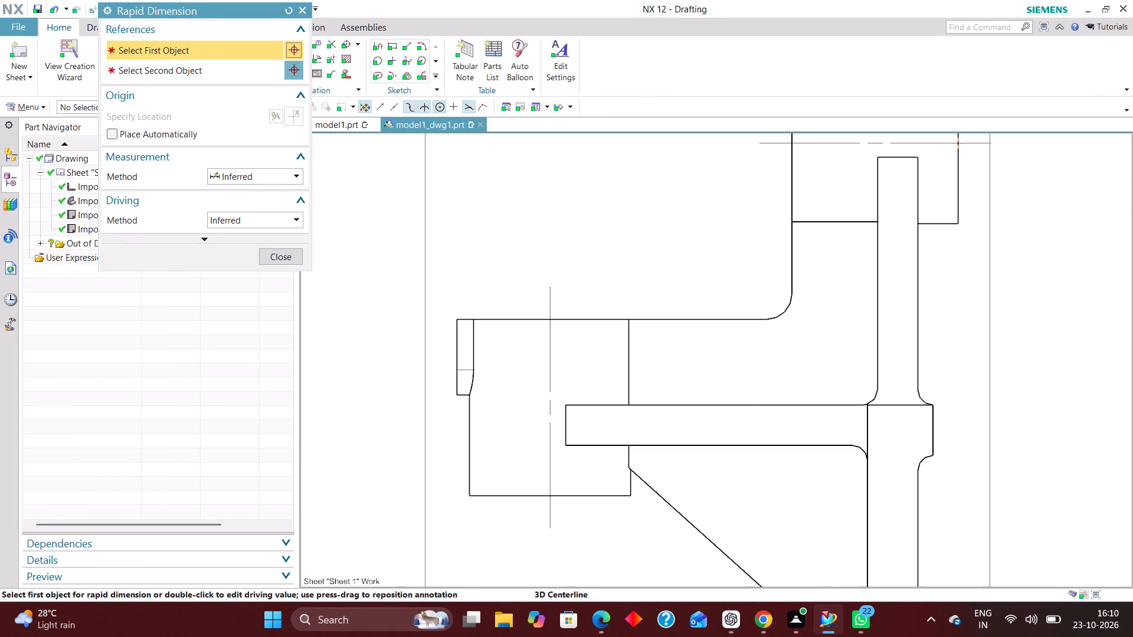
pyautogui.scroll(-1, 509, 327)
pyautogui.scroll(4, 474, 335)
pyautogui.click(486, 311)
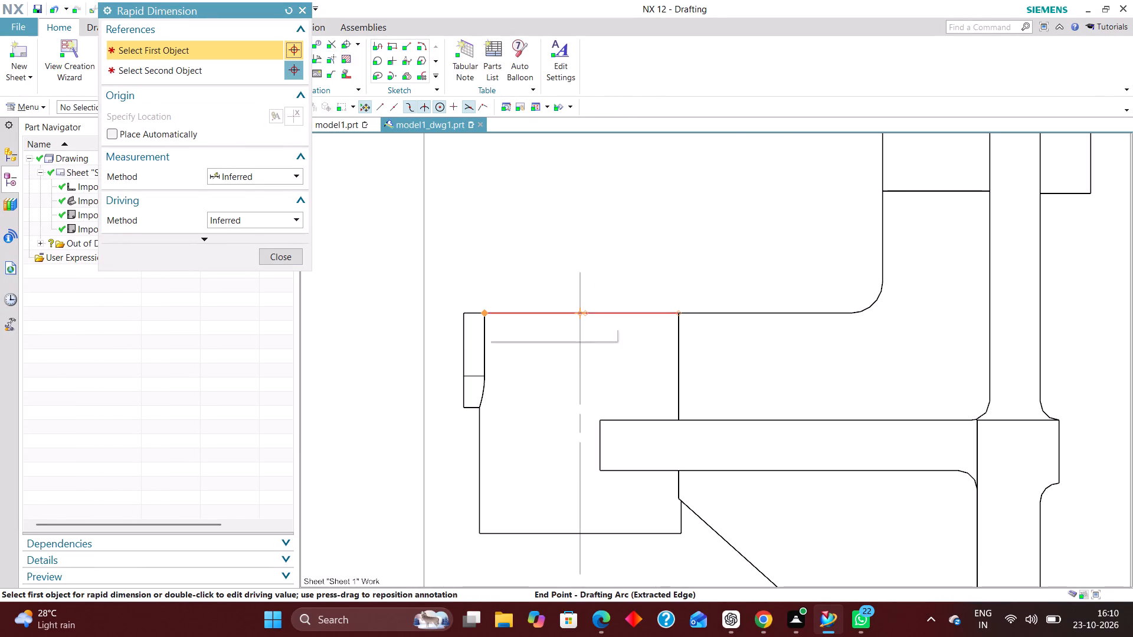
pyautogui.click(479, 534)
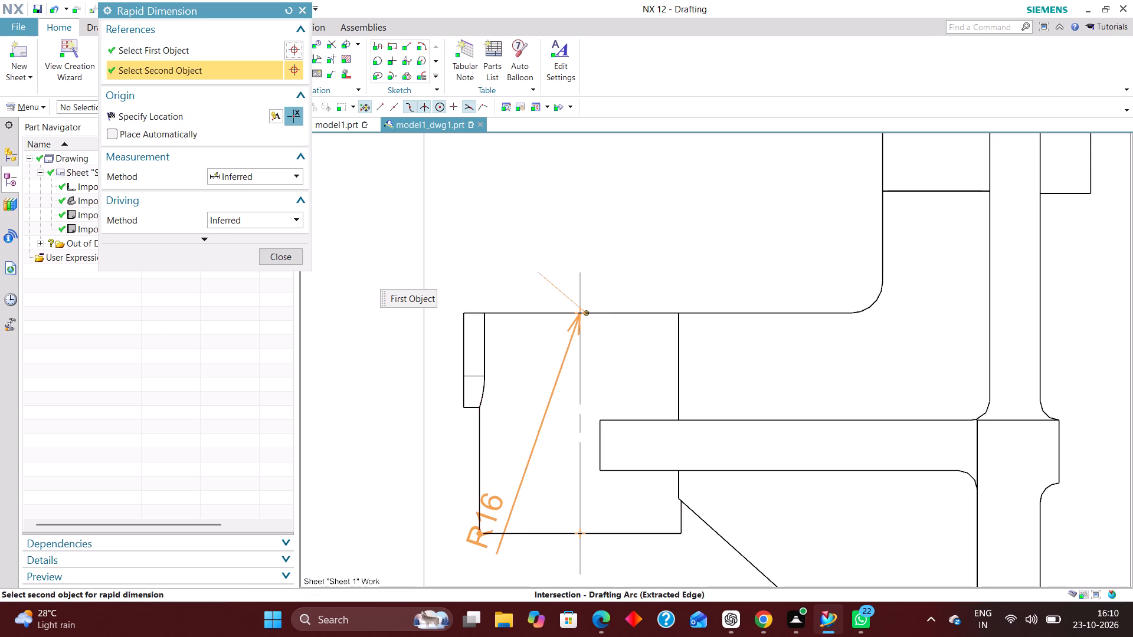
pyautogui.click(334, 415)
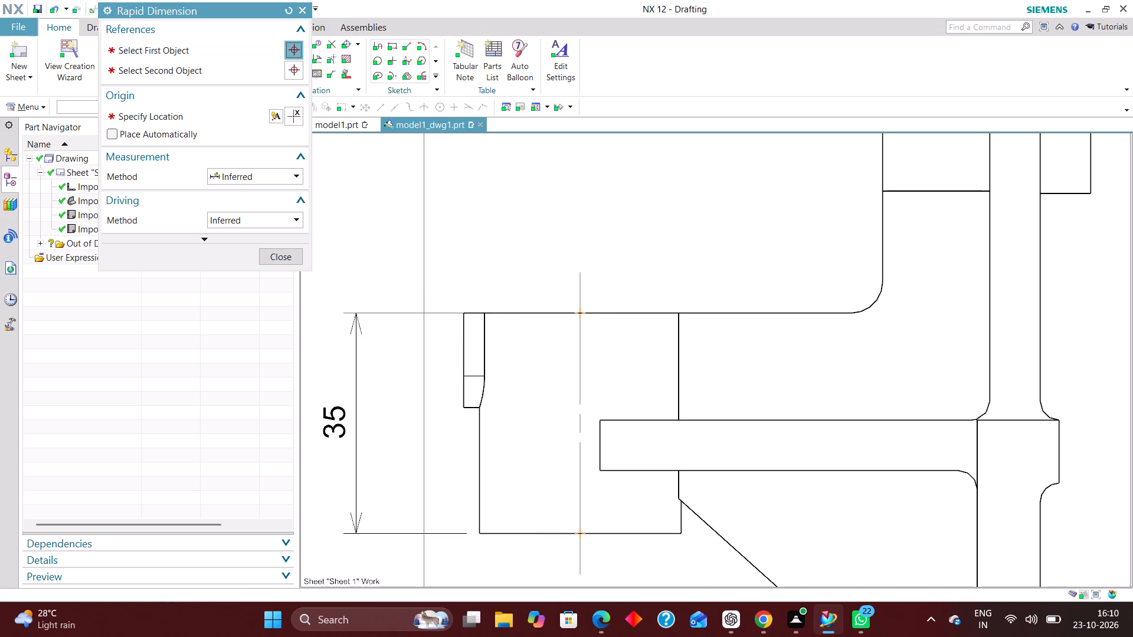
# Add a vertical Rapid Dimension between the right-hand corners of the upper boss in the side view, placed right of it, and finish dimensioning.
pyautogui.scroll(-2, 453, 454)
pyautogui.scroll(1, 465, 464)
pyautogui.scroll(-1, 426, 446)
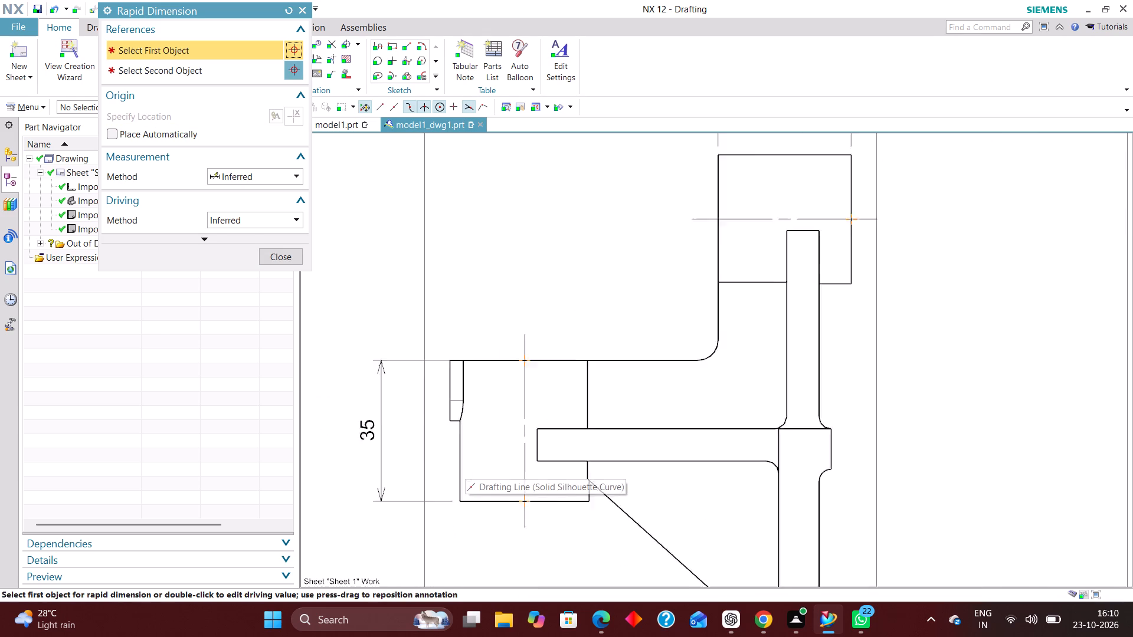
pyautogui.scroll(-3, 426, 446)
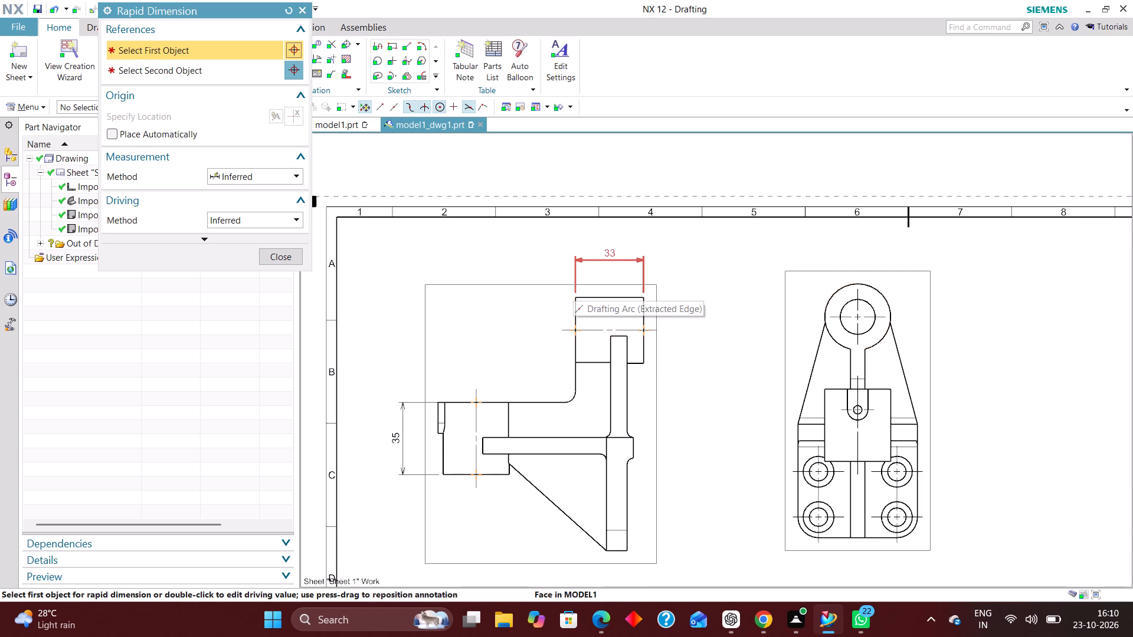
pyautogui.scroll(4, 579, 292)
pyautogui.scroll(-2, 515, 311)
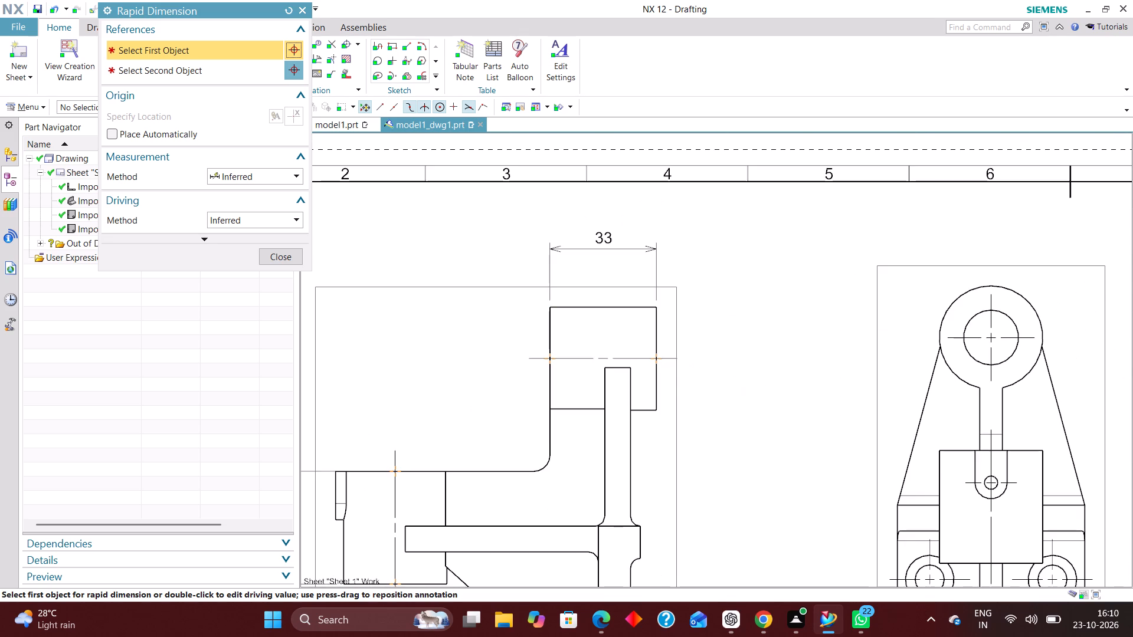
pyautogui.scroll(3, 674, 330)
pyautogui.click(640, 284)
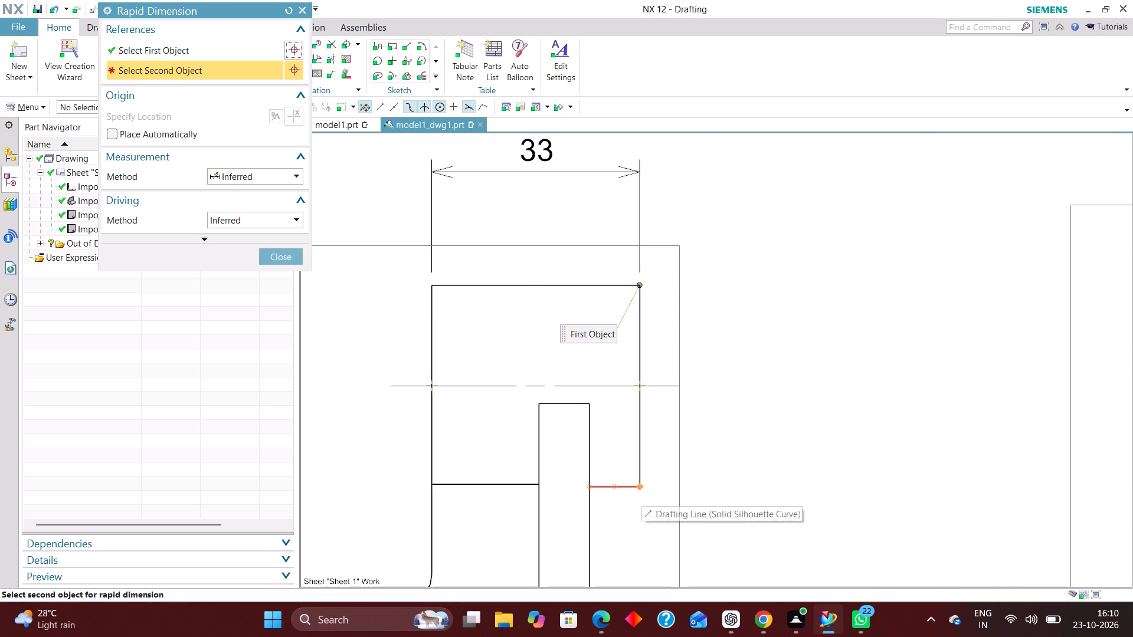
pyautogui.click(641, 487)
pyautogui.click(790, 391)
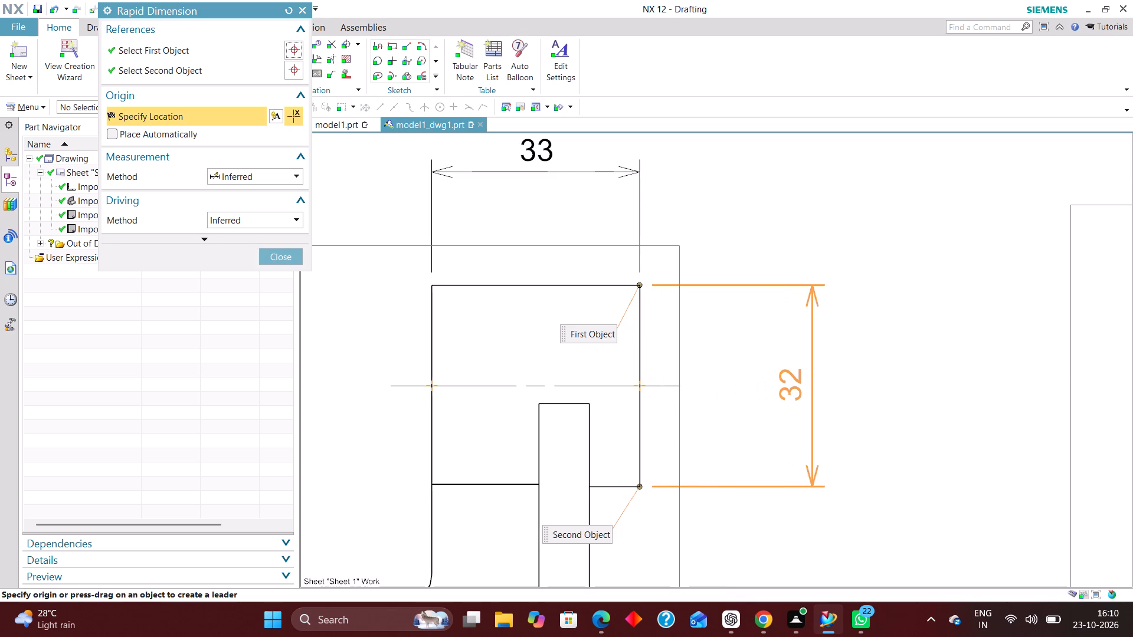
pyautogui.click(286, 258)
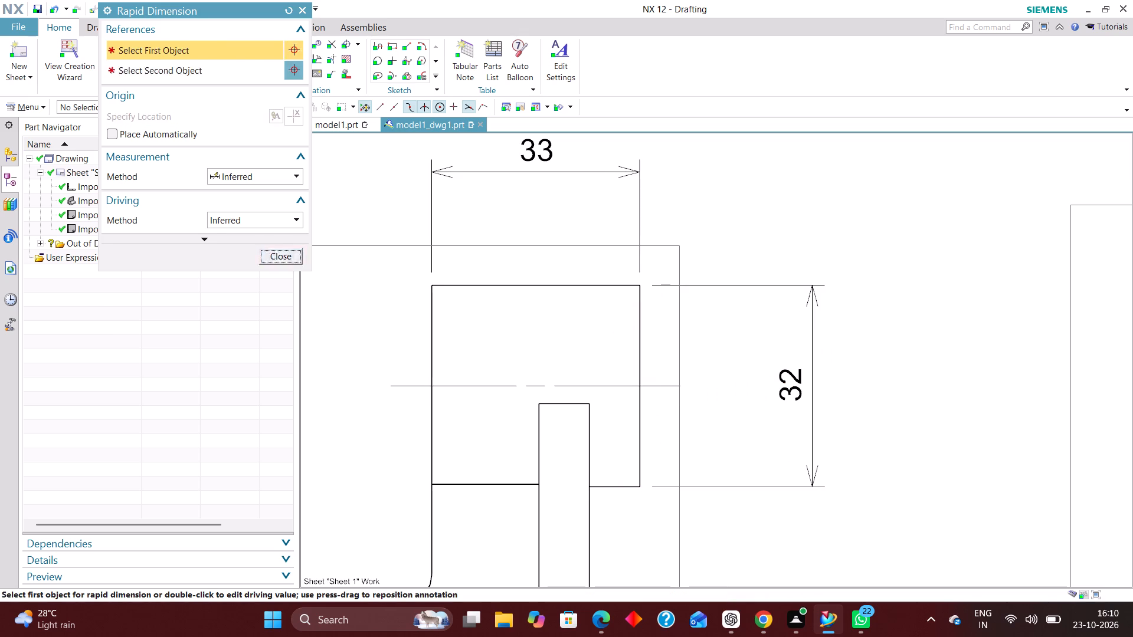
# Change the upper boss's vertical dimension to the Cylindrical measurement method.
pyautogui.doubleClick(798, 386)
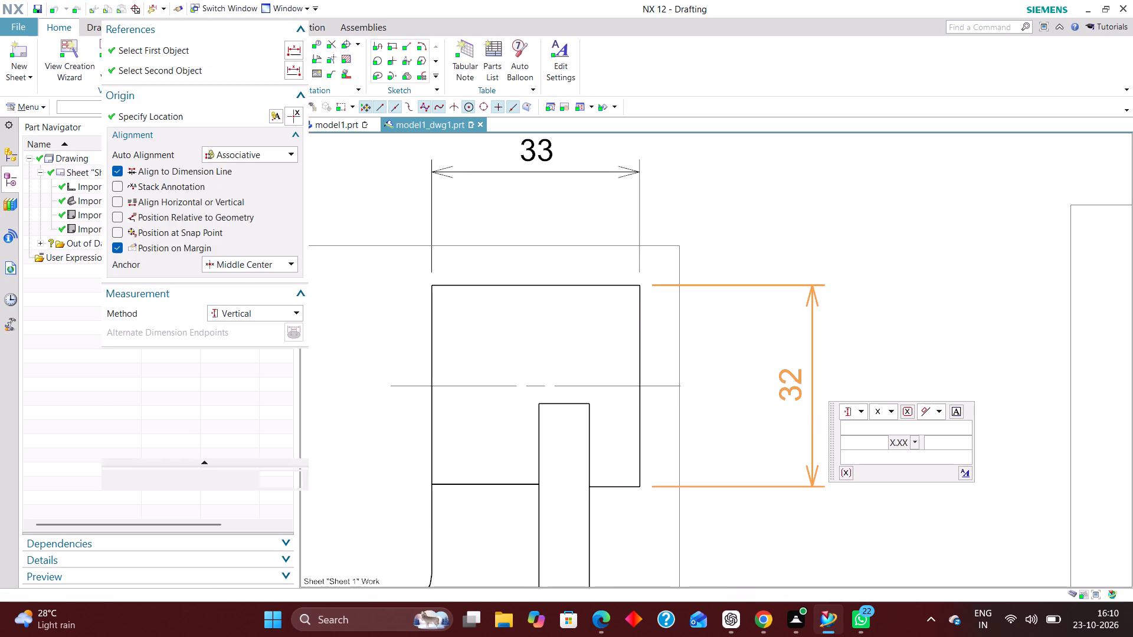
pyautogui.click(264, 315)
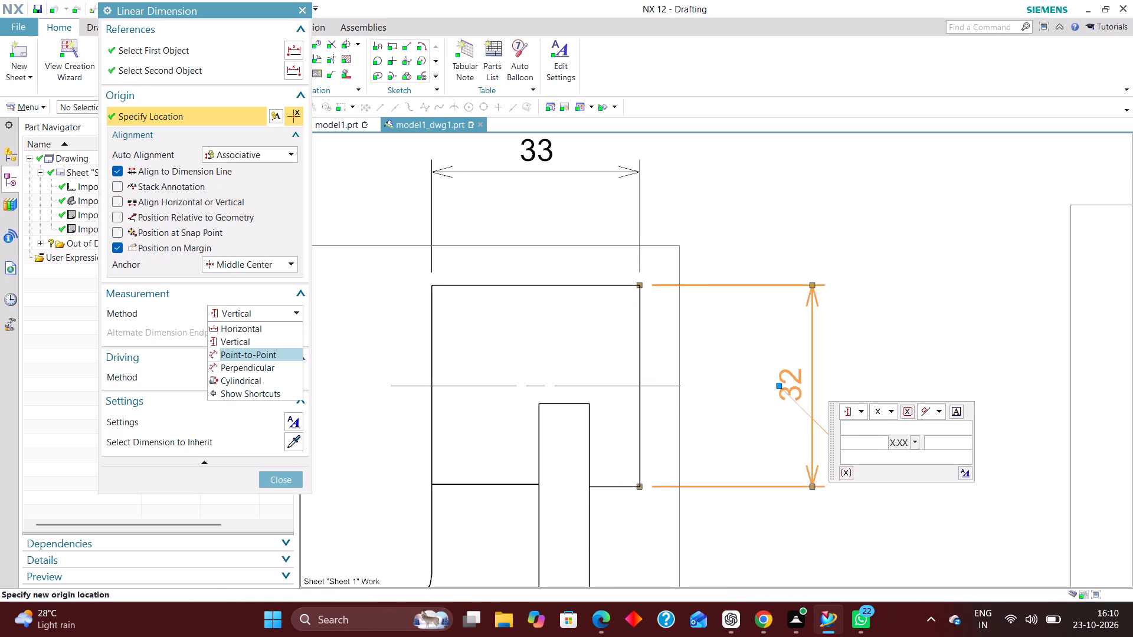
pyautogui.click(261, 374)
pyautogui.click(290, 459)
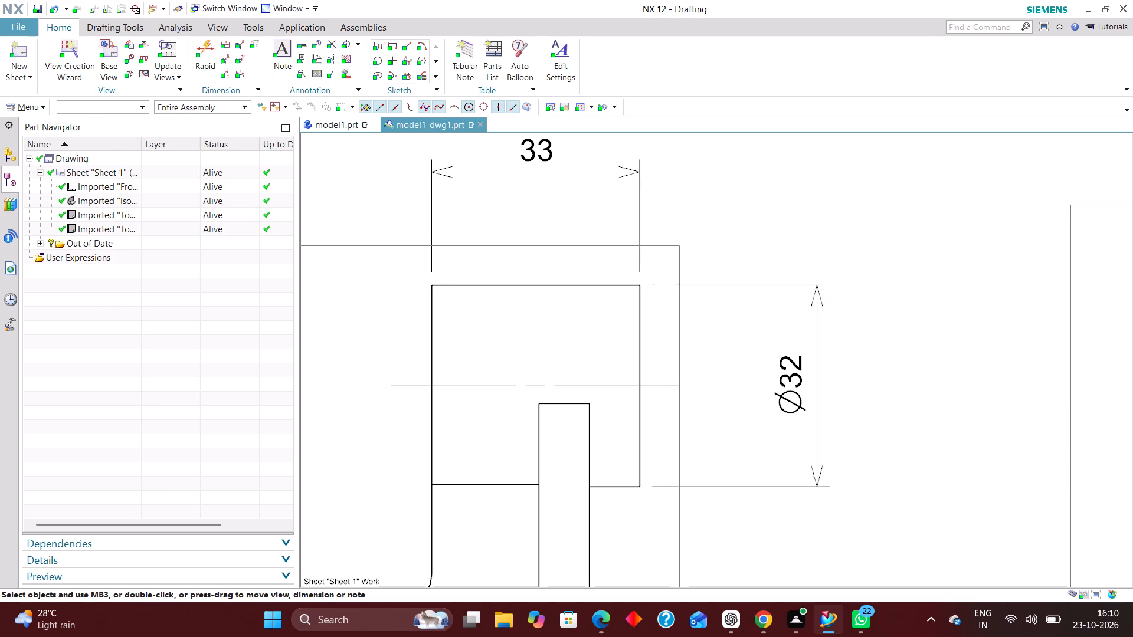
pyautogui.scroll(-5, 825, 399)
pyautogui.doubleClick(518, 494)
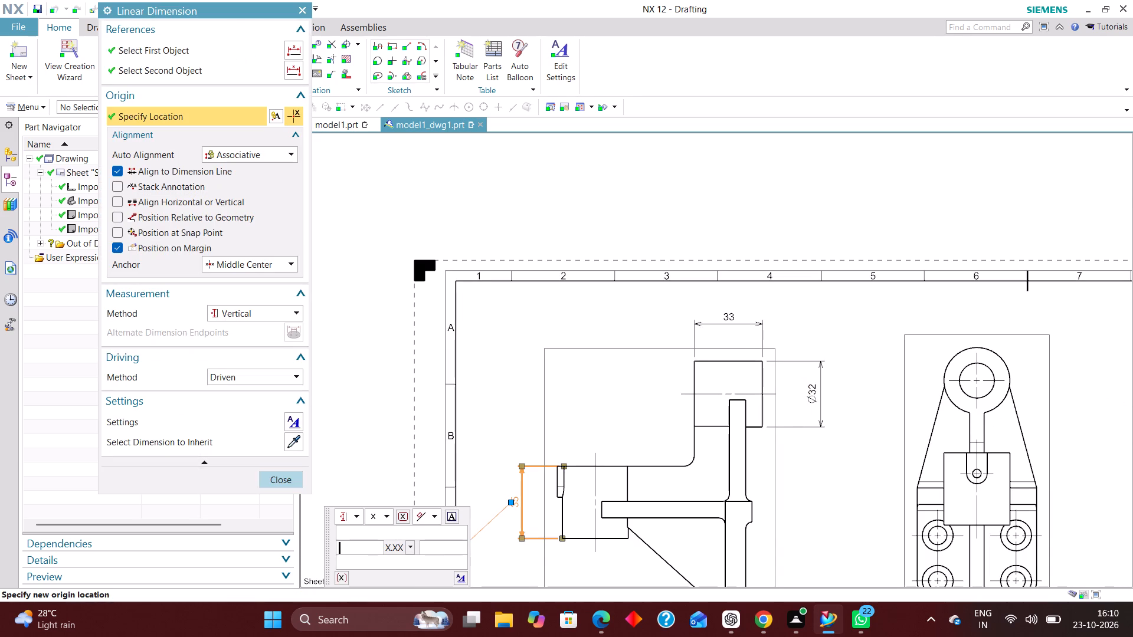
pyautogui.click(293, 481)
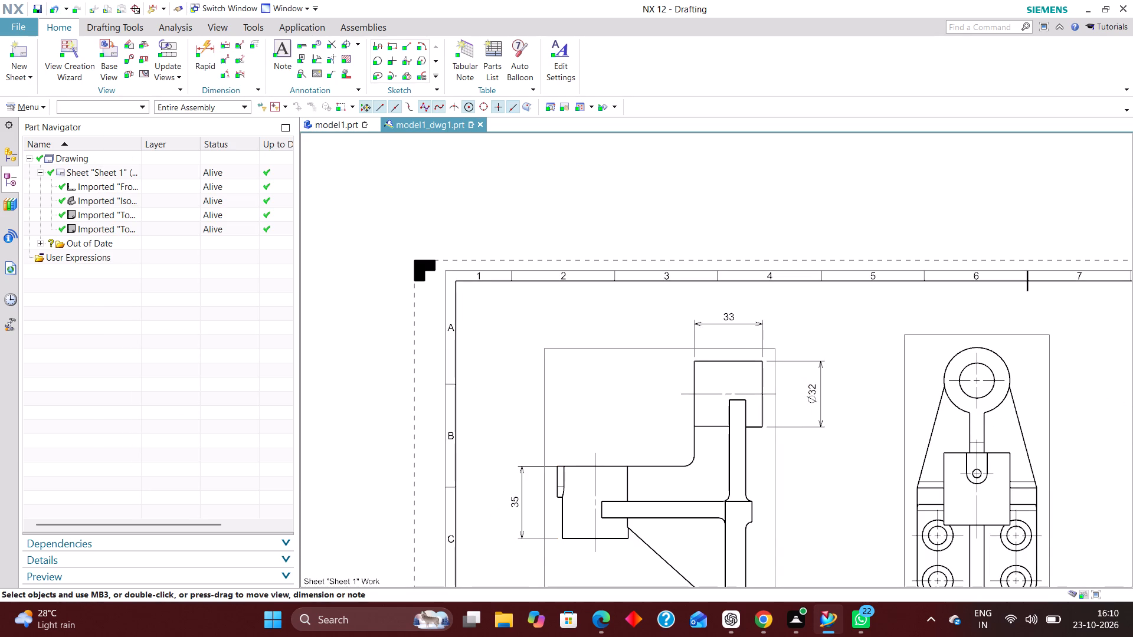
# Add a horizontal Rapid Dimension between the bottom corners of the lower boss in the side view, placed below it, and finish dimensioning.
pyautogui.click(204, 47)
pyautogui.scroll(7, 565, 529)
pyautogui.scroll(-3, 527, 454)
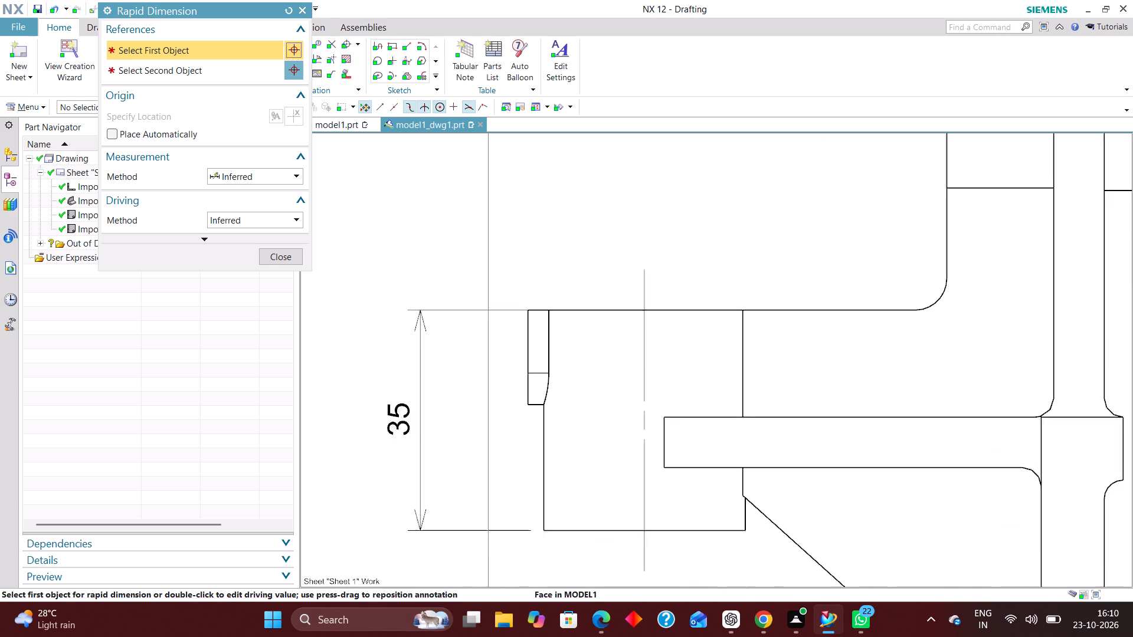
pyautogui.scroll(-4, 525, 453)
pyautogui.scroll(7, 538, 513)
pyautogui.click(518, 429)
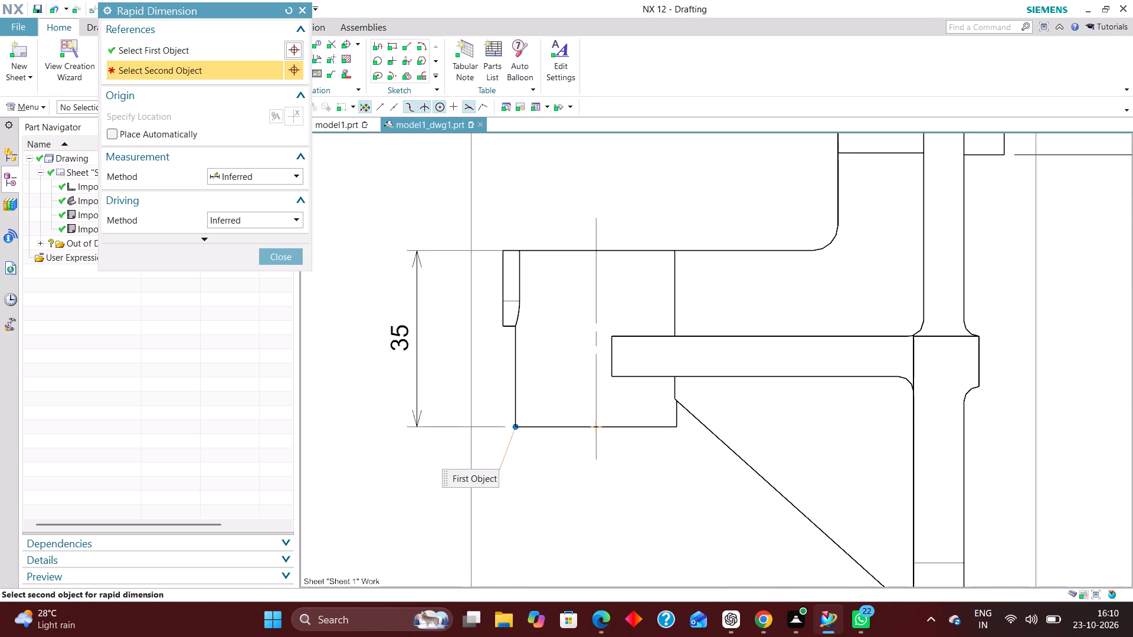
pyautogui.click(678, 431)
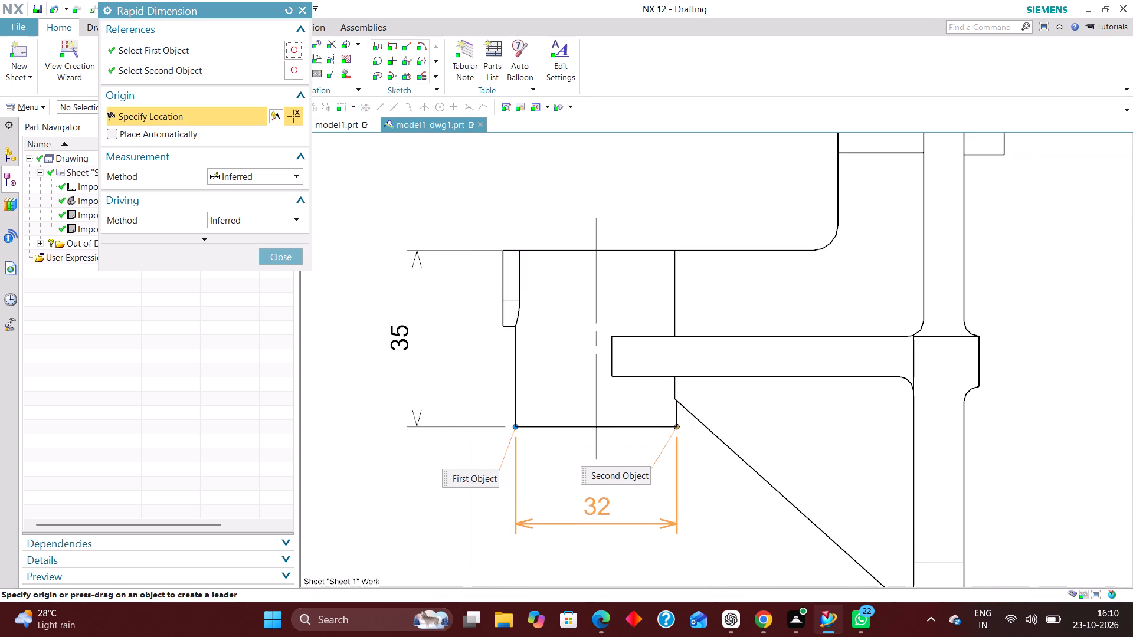
pyautogui.click(594, 506)
pyautogui.click(284, 255)
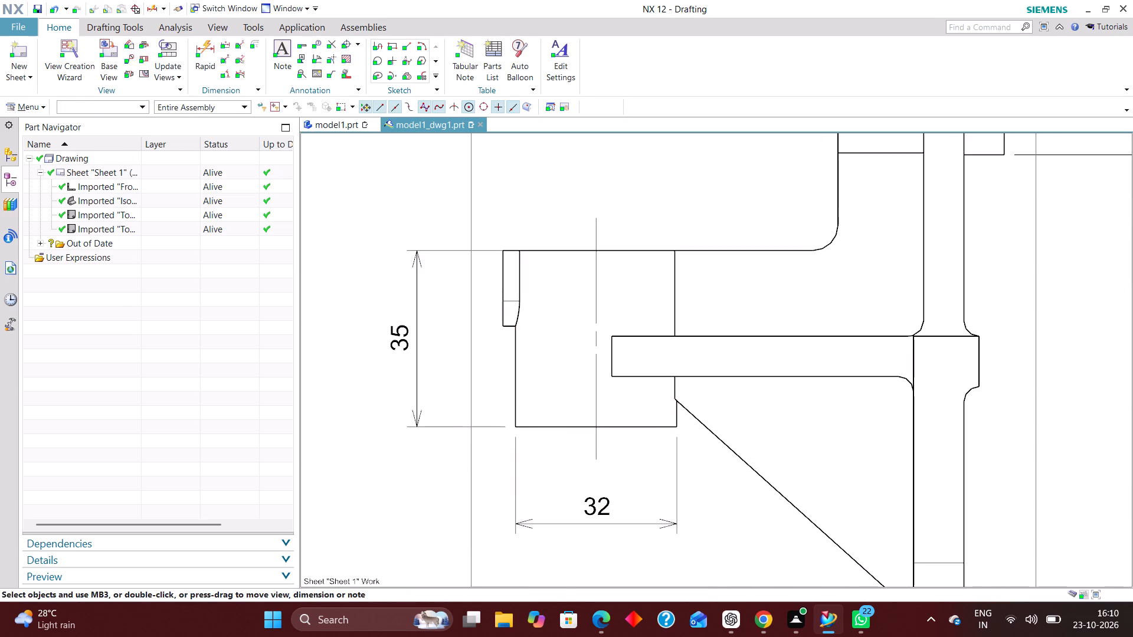
# Change the lower boss's horizontal dimension to the Cylindrical measurement method.
pyautogui.doubleClick(595, 513)
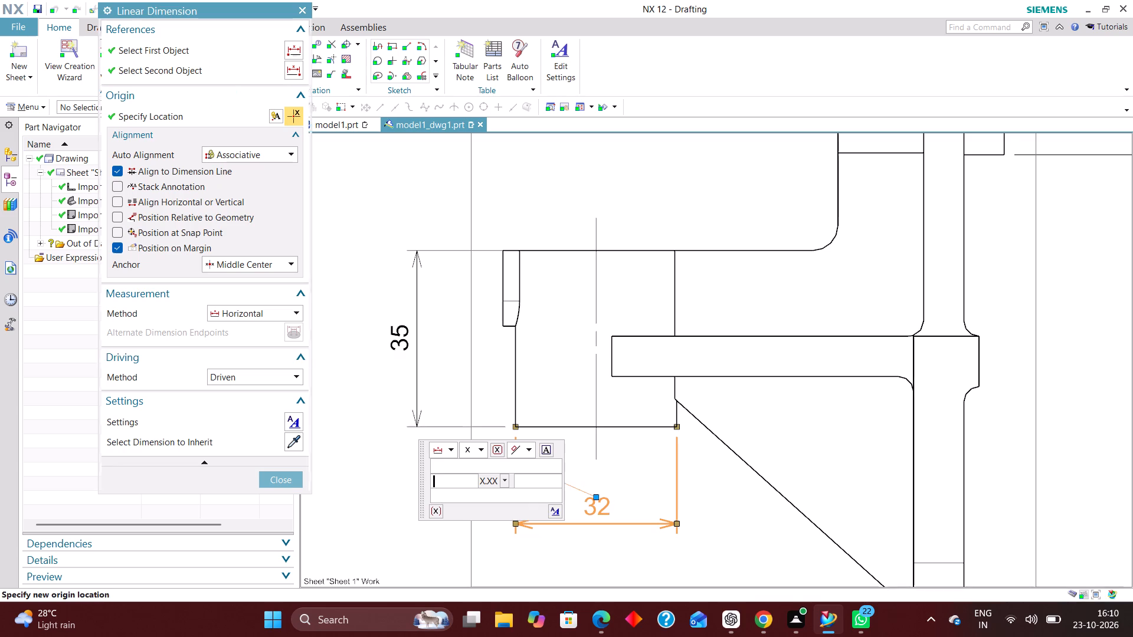
pyautogui.click(253, 306)
pyautogui.click(252, 382)
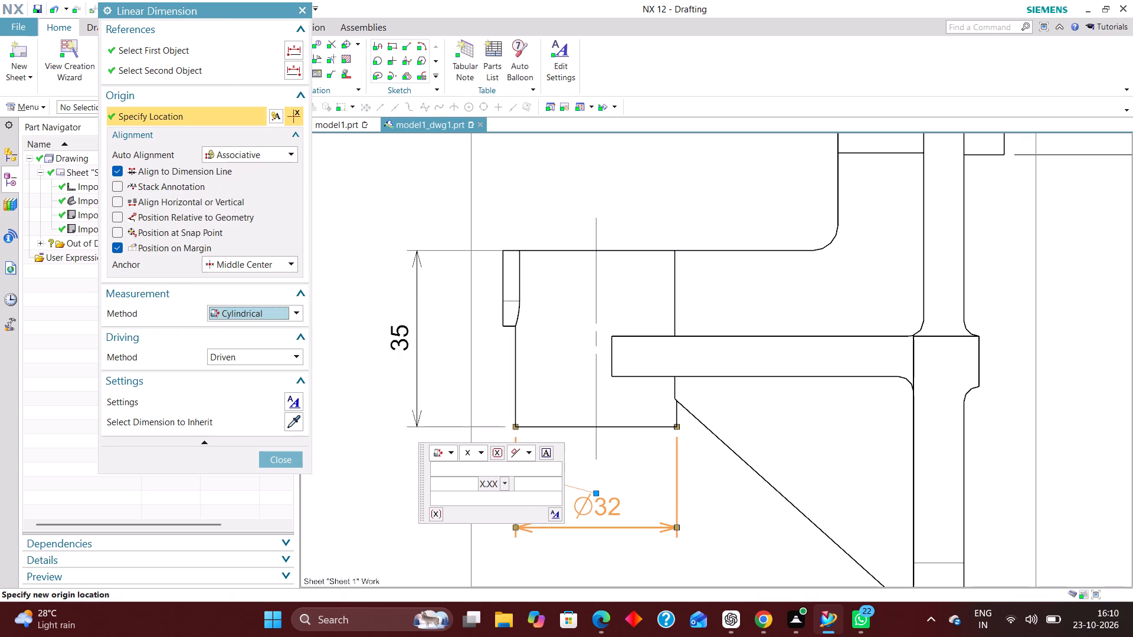
pyautogui.click(283, 457)
# Move the lower boss's diameter dimension closer to the boss's bottom edge.
pyautogui.moveTo(590, 521); pyautogui.dragTo(589, 484)
# Add a horizontal Rapid Dimension from the lower boss's centerline to the lug's outer top corner, placed above the boss, and finish dimensioning.
pyautogui.scroll(-2, 414, 492)
pyautogui.scroll(3, 509, 362)
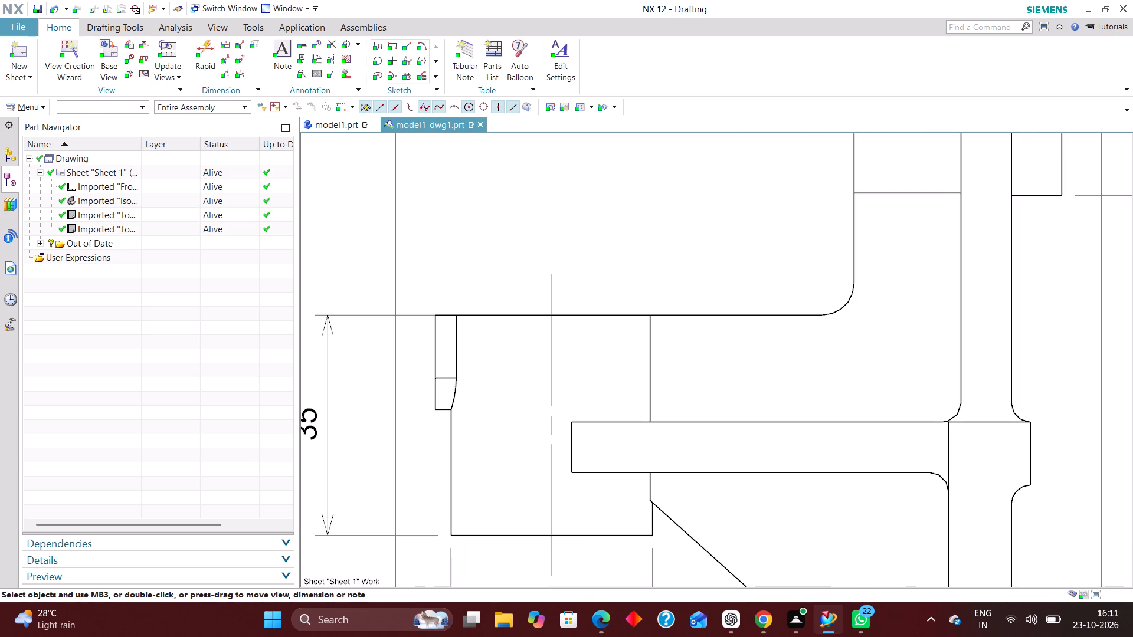
pyautogui.scroll(-1, 546, 411)
pyautogui.click(195, 52)
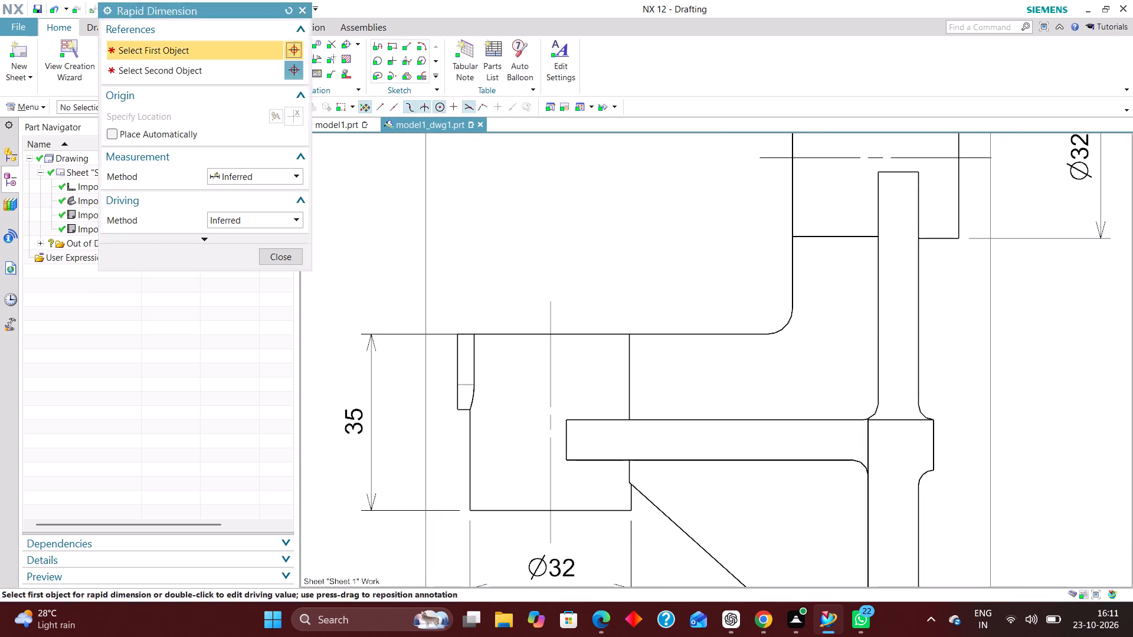
pyautogui.click(548, 376)
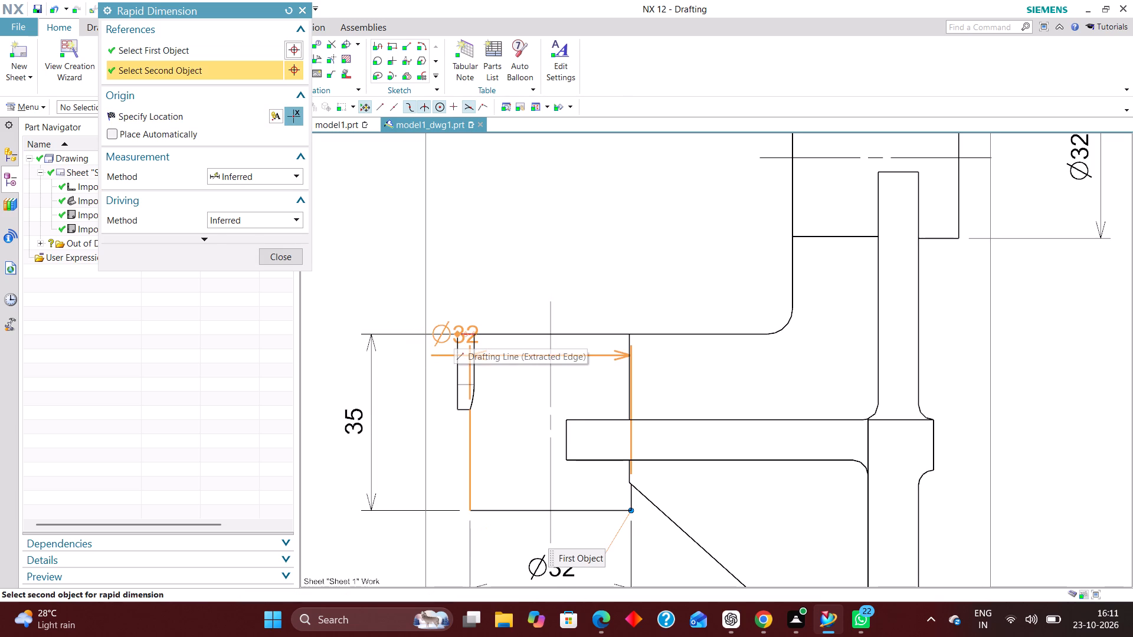
pyautogui.click(458, 336)
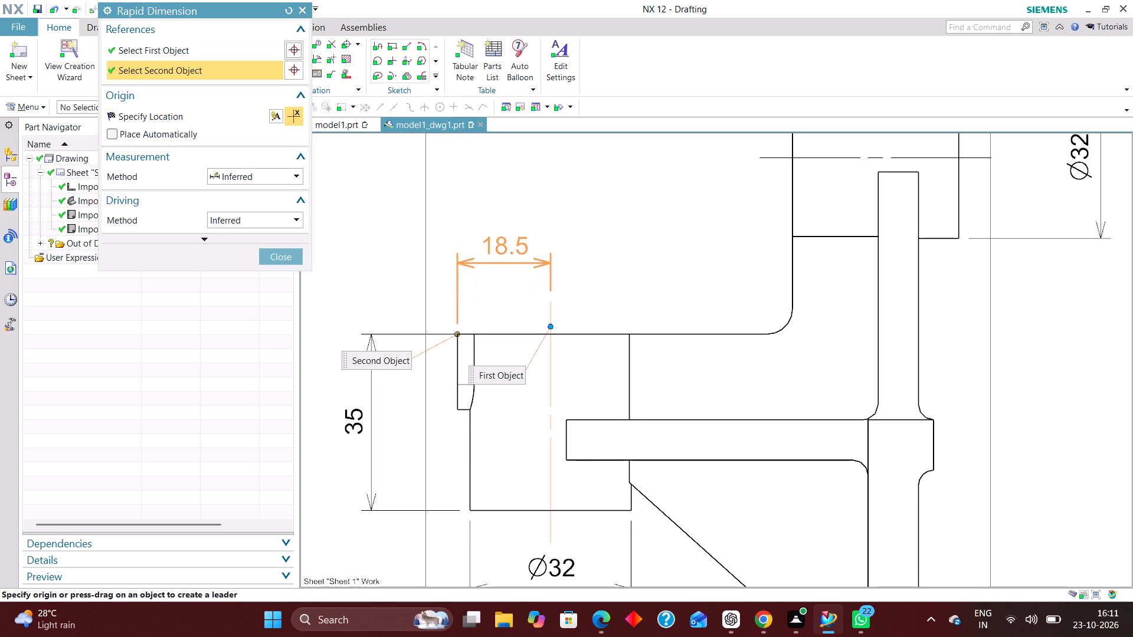
pyautogui.click(506, 210)
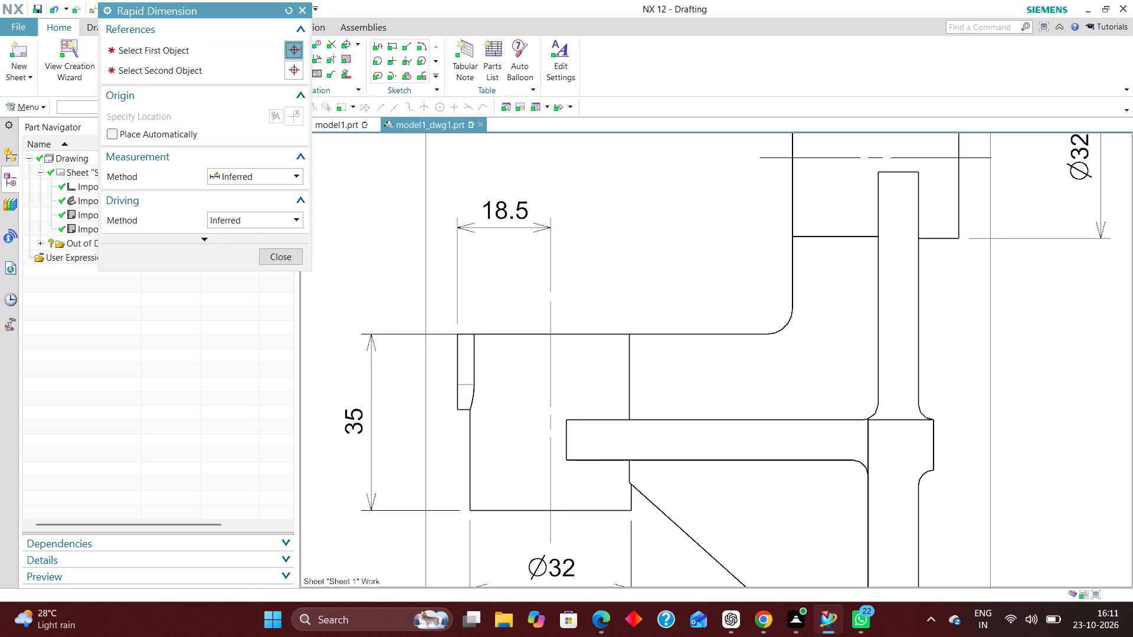
pyautogui.click(289, 258)
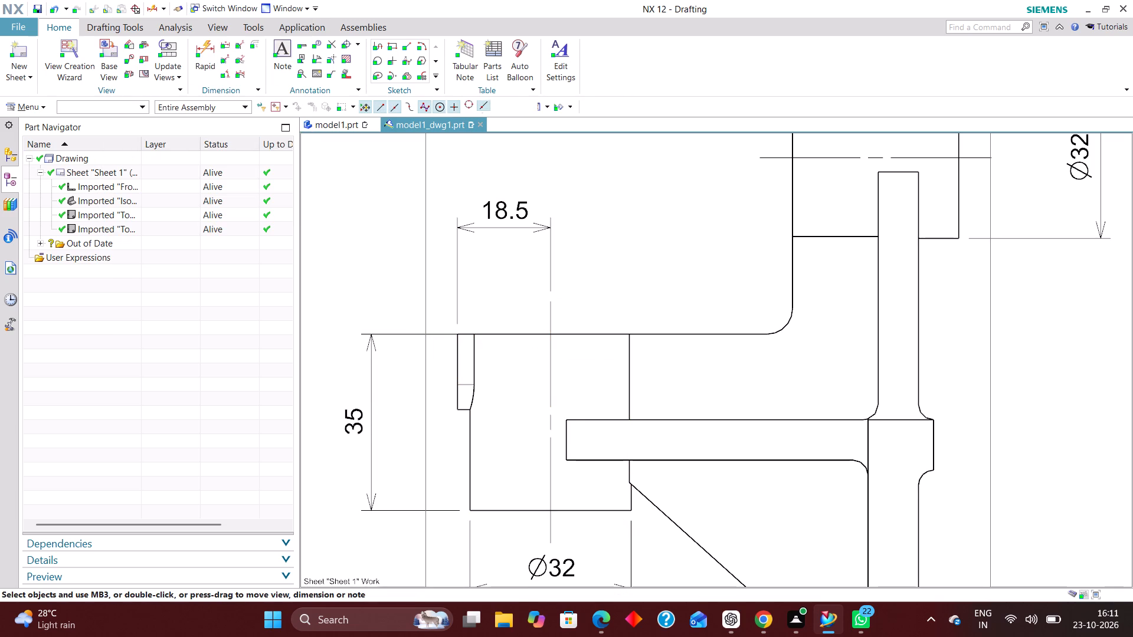
# In model1.prt, edit Extrude (22), the small lug on the lower boss, reducing its end distance to about 91 mm.
pyautogui.click(336, 126)
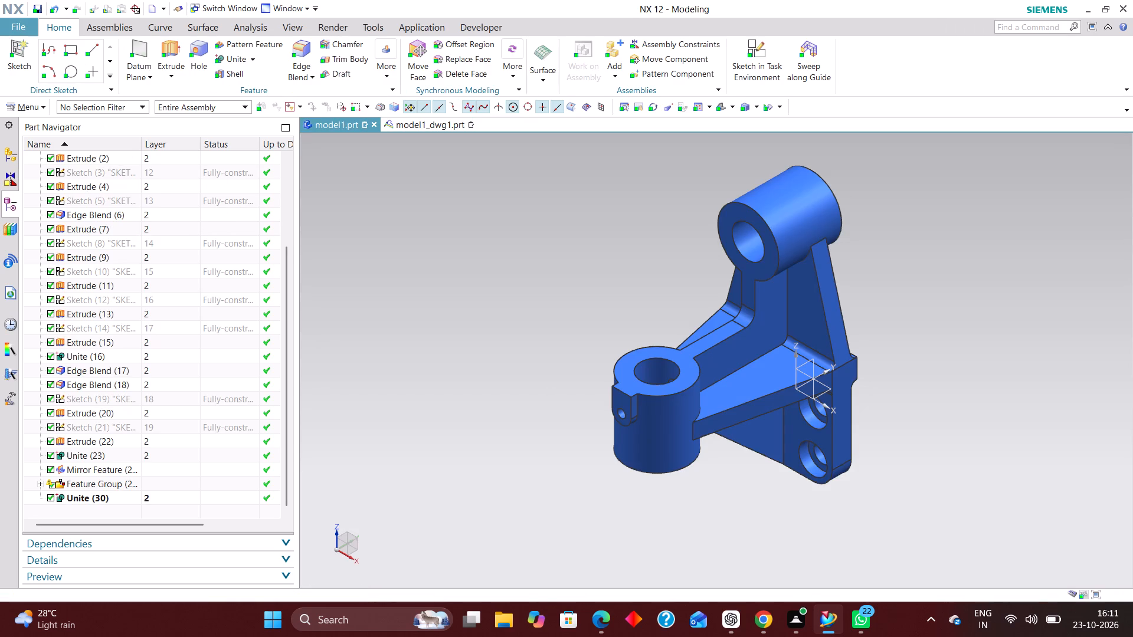
pyautogui.click(161, 395)
pyautogui.click(162, 428)
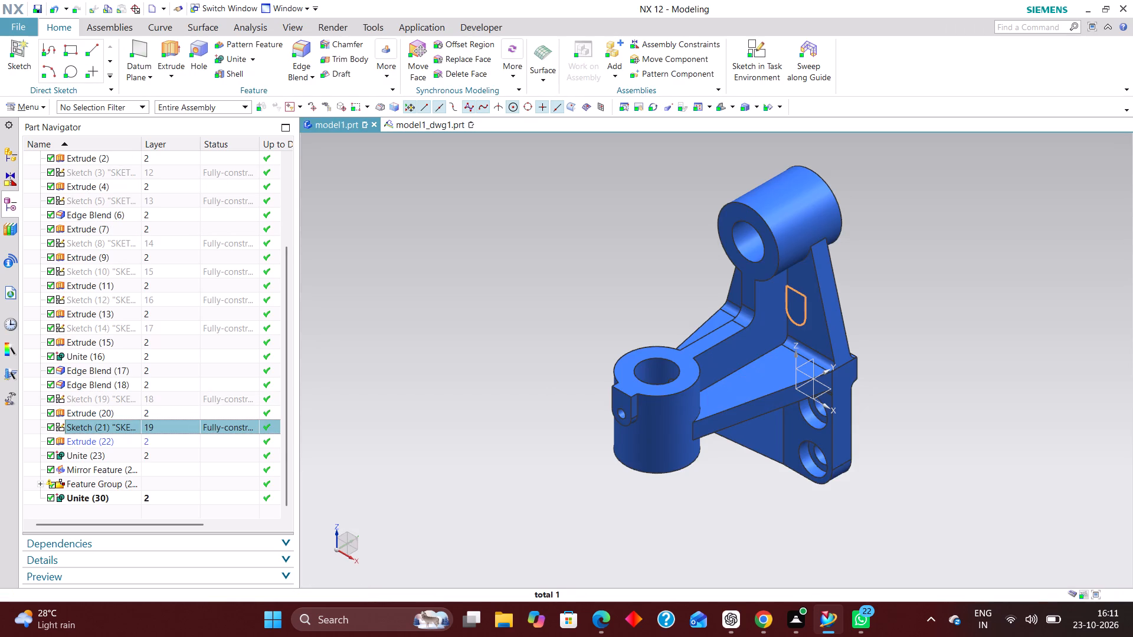
pyautogui.rightClick(162, 428)
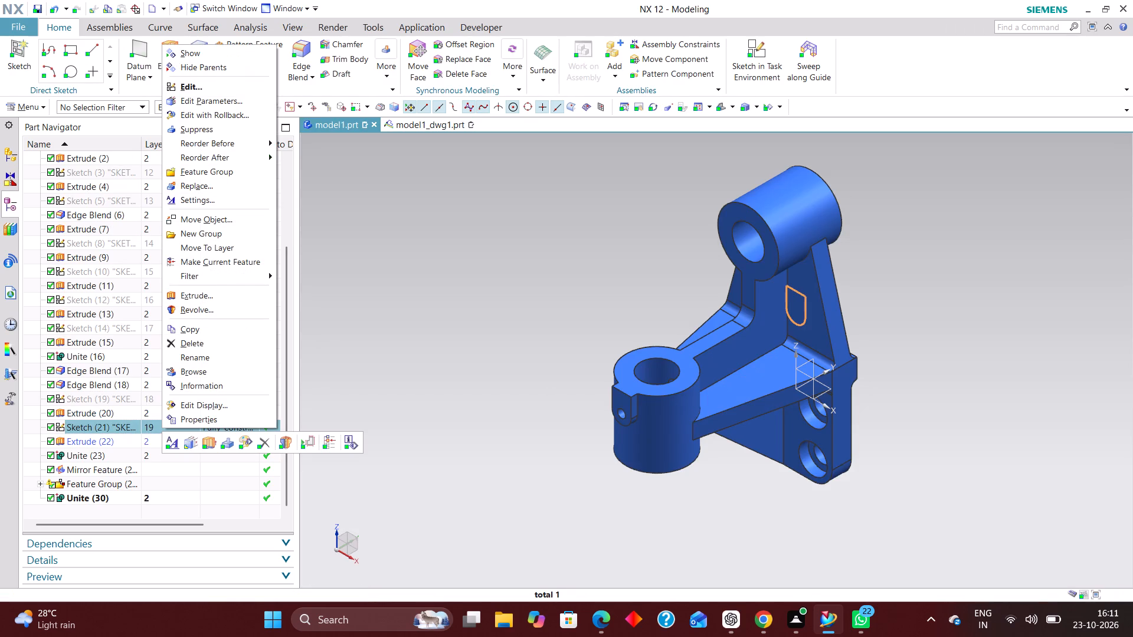
pyautogui.click(108, 441)
pyautogui.rightClick(108, 441)
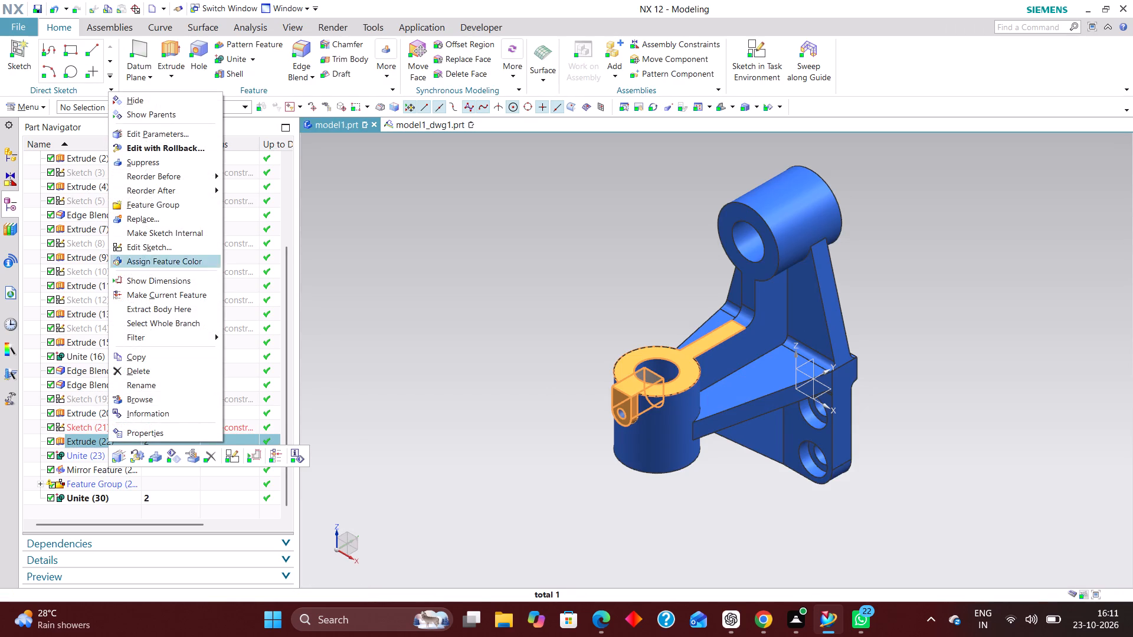
pyautogui.click(176, 148)
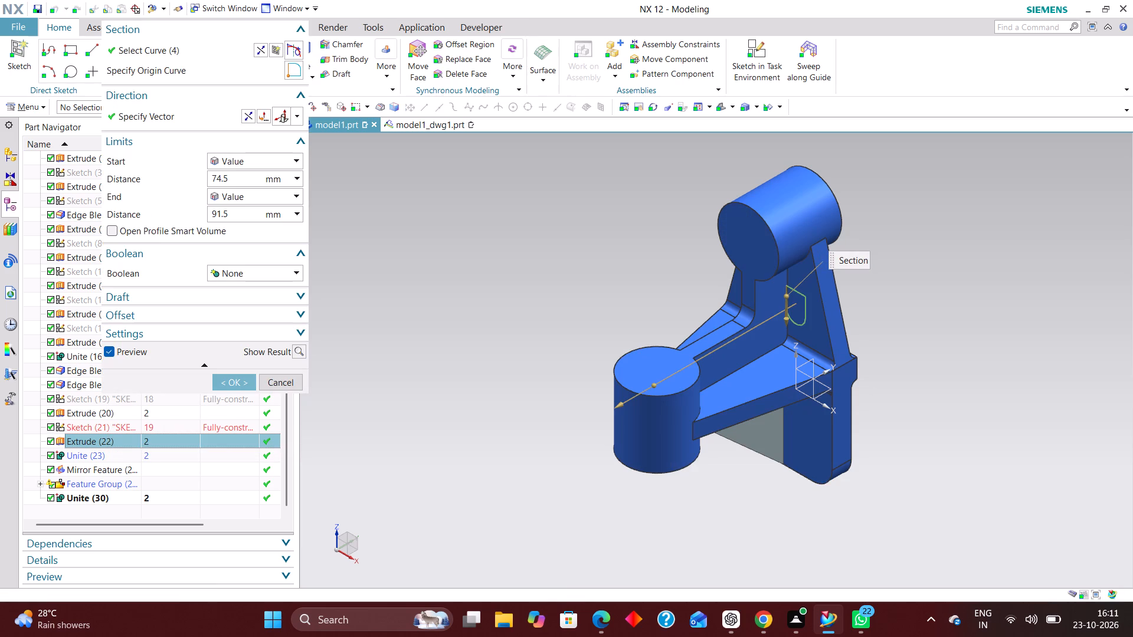
pyautogui.moveTo(746, 527); pyautogui.dragTo(742, 526, button='middle')
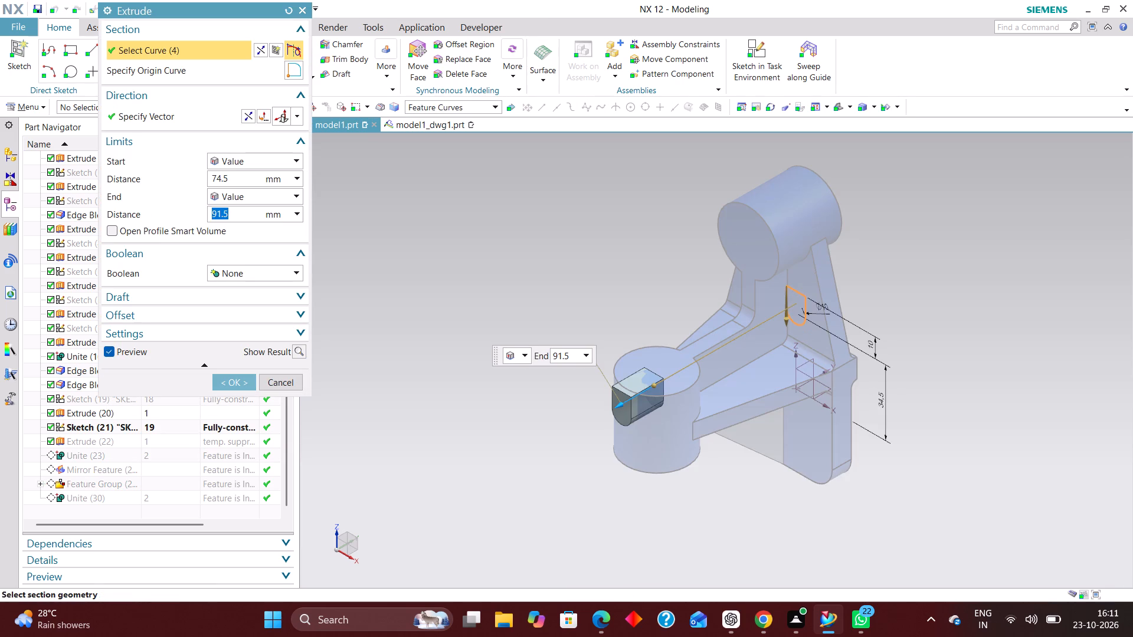
pyautogui.moveTo(742, 526); pyautogui.dragTo(714, 507, button='middle')
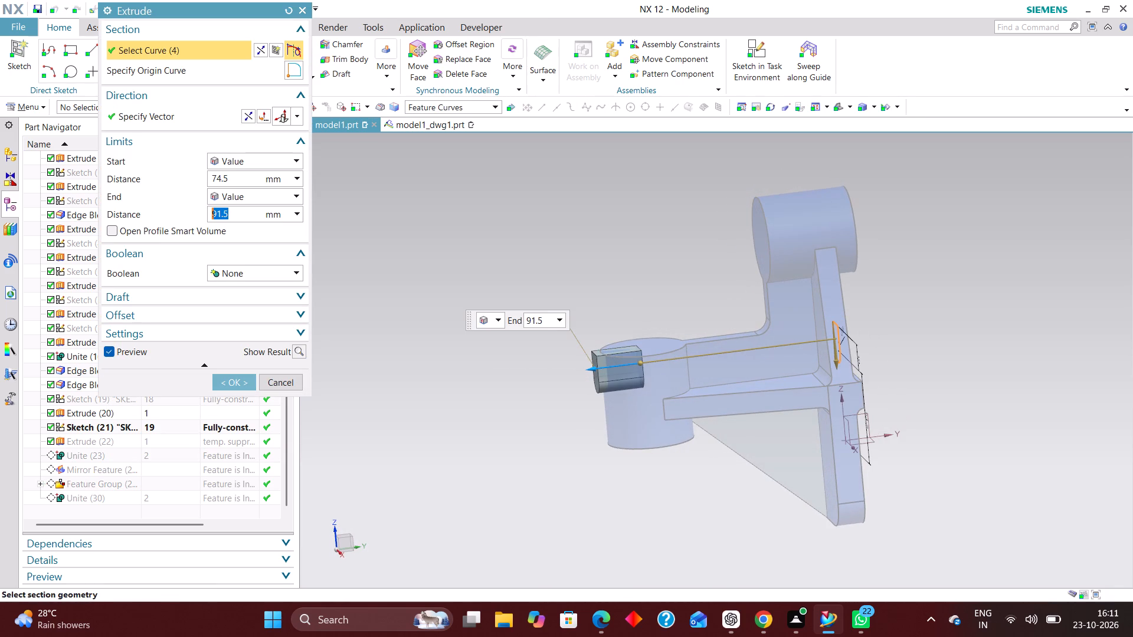
pyautogui.moveTo(954, 391); pyautogui.dragTo(857, 403, button='right')
pyautogui.scroll(6, 622, 327)
pyautogui.scroll(7, 579, 422)
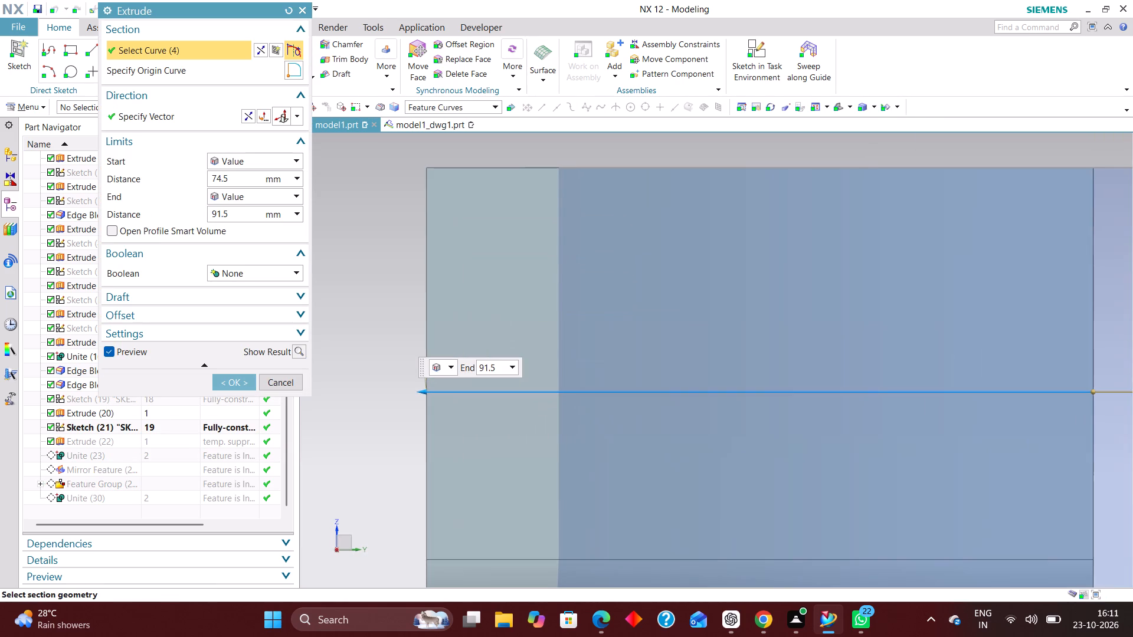
pyautogui.moveTo(421, 390); pyautogui.dragTo(435, 396)
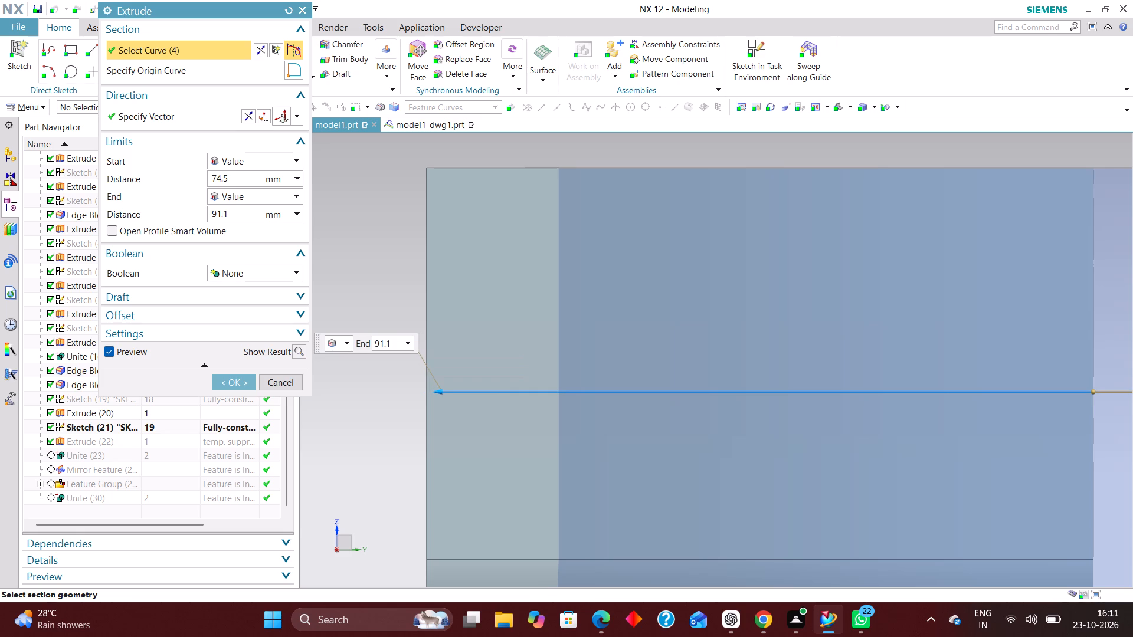
pyautogui.moveTo(435, 396); pyautogui.dragTo(439, 396)
pyautogui.click(231, 381)
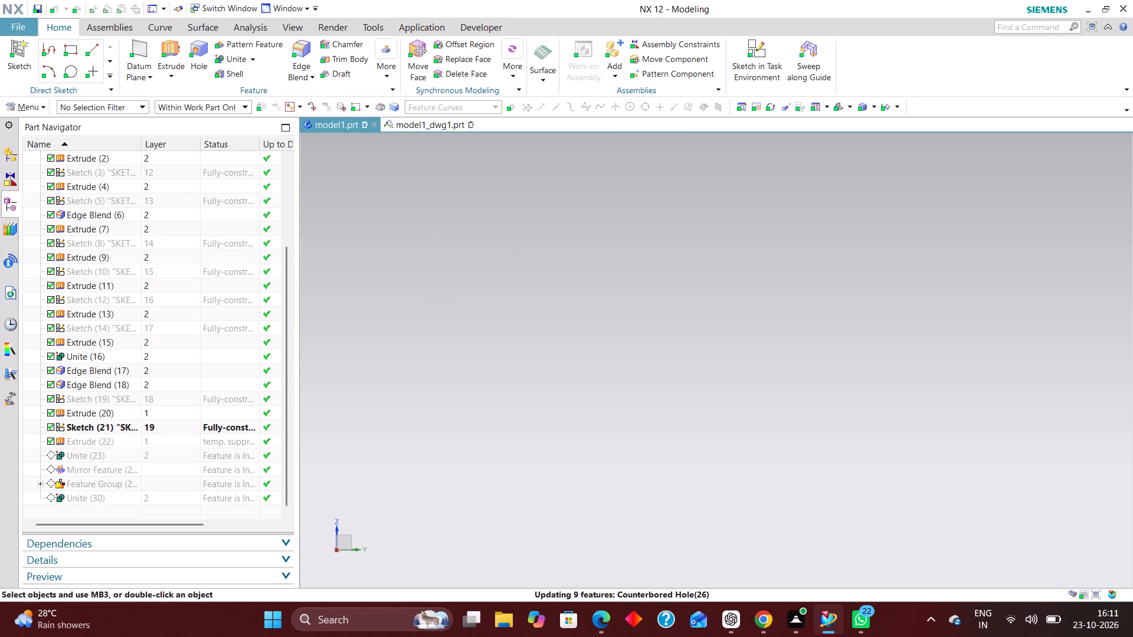
# Check the shortened lug on the model, return to the model1_dwg1 drawing and update its out-of-date views.
pyautogui.scroll(-6, 211, 350)
pyautogui.scroll(12, 216, 350)
pyautogui.click(1021, 129)
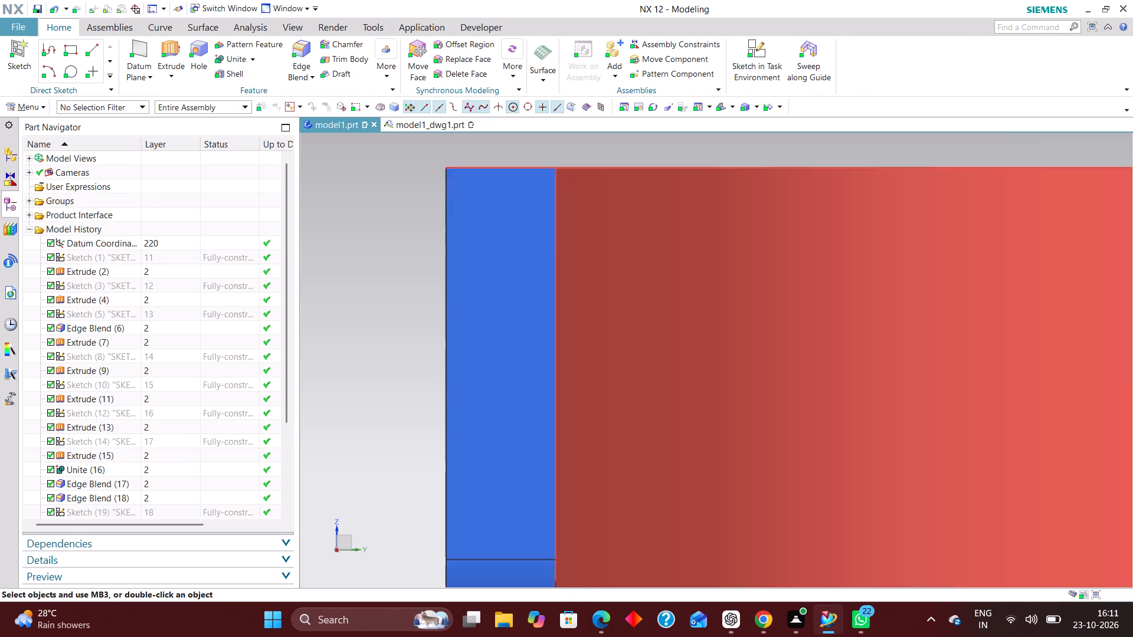
pyautogui.scroll(-12, 739, 411)
pyautogui.moveTo(936, 452); pyautogui.dragTo(984, 475, button='middle')
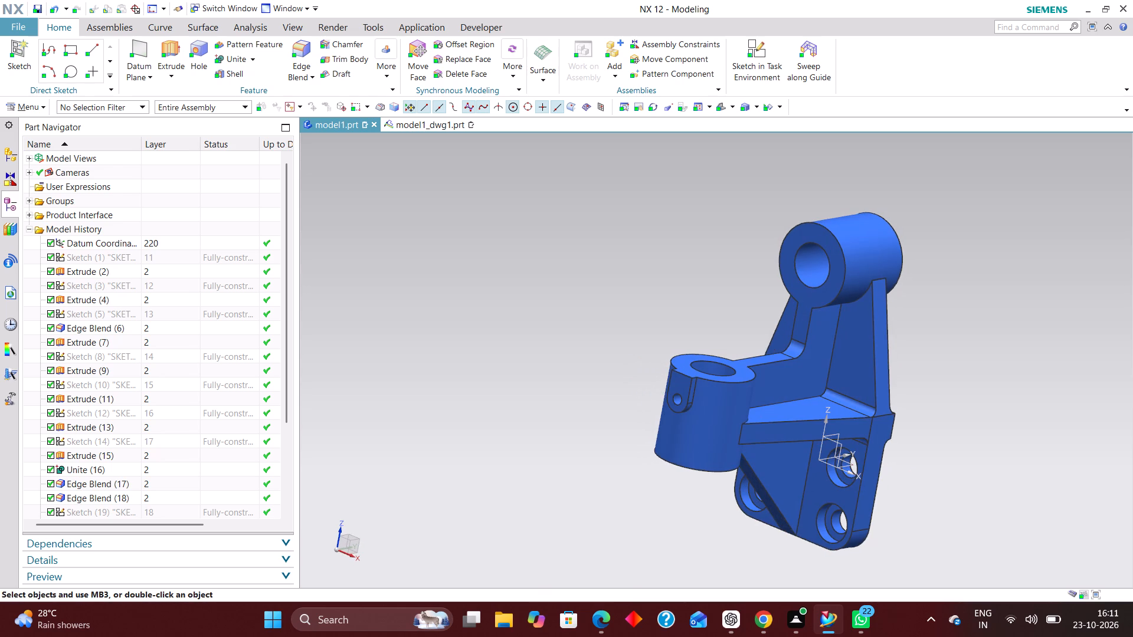
pyautogui.click(423, 127)
pyautogui.scroll(-5, 475, 336)
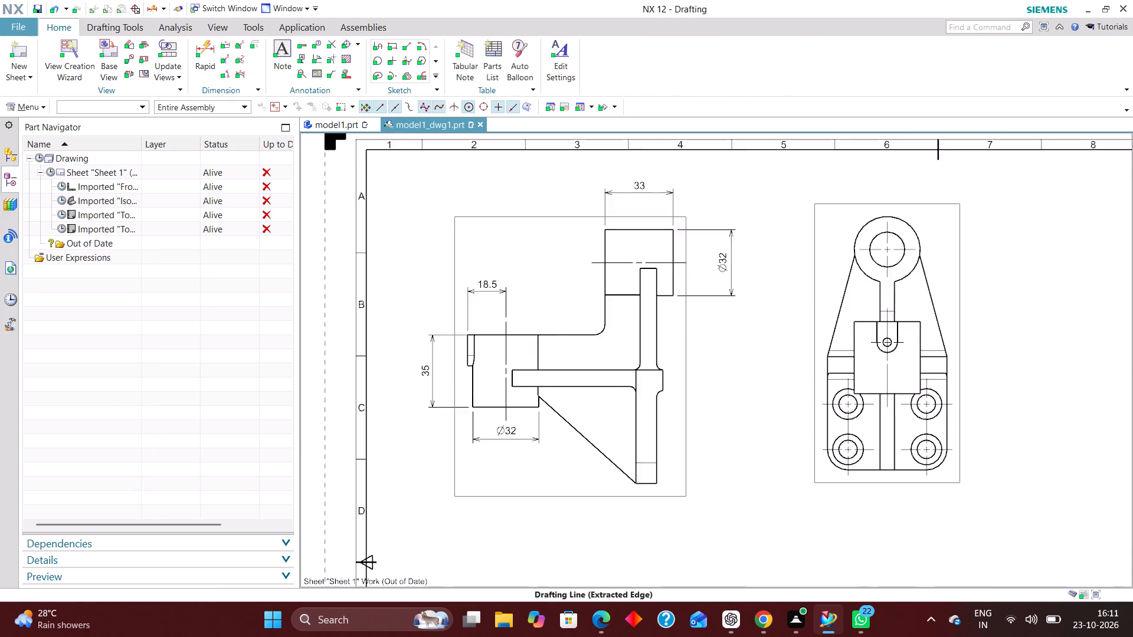
pyautogui.click(41, 156)
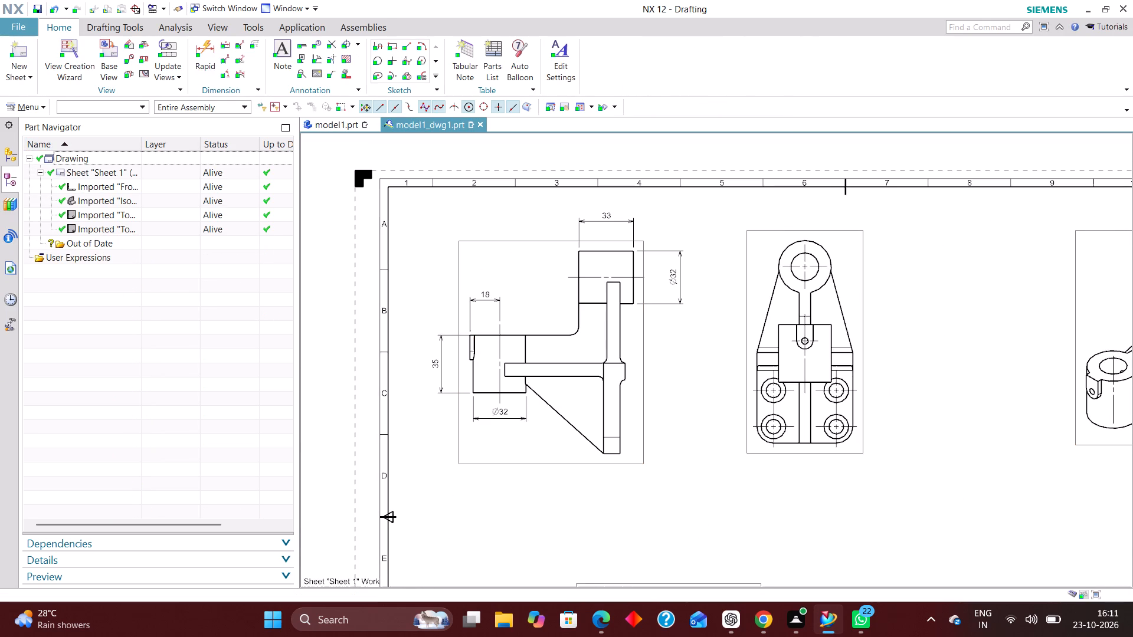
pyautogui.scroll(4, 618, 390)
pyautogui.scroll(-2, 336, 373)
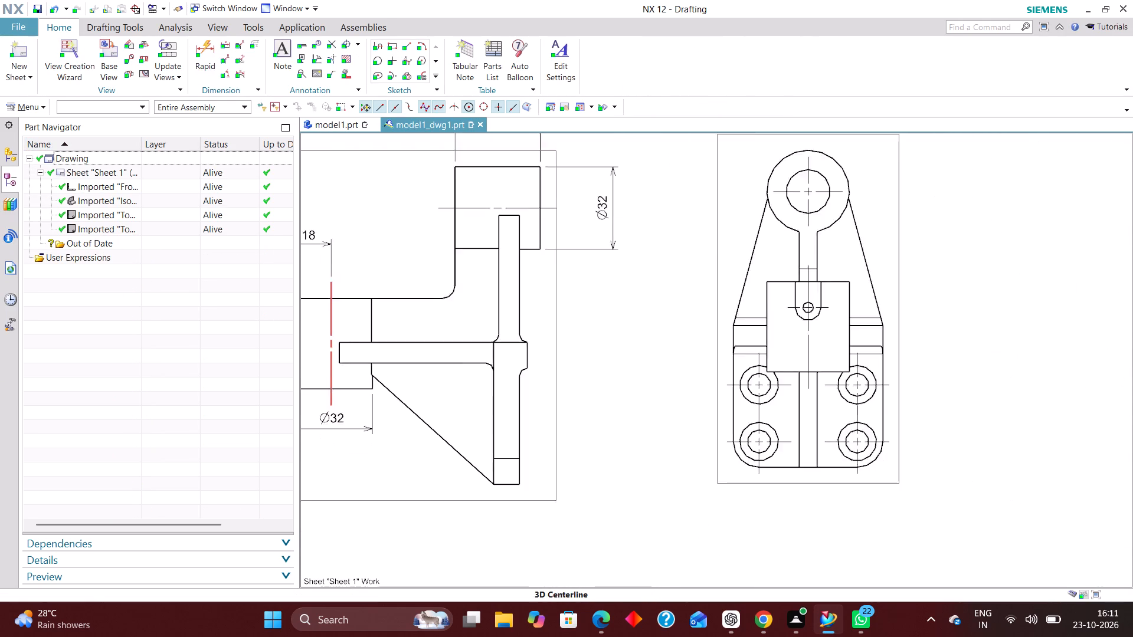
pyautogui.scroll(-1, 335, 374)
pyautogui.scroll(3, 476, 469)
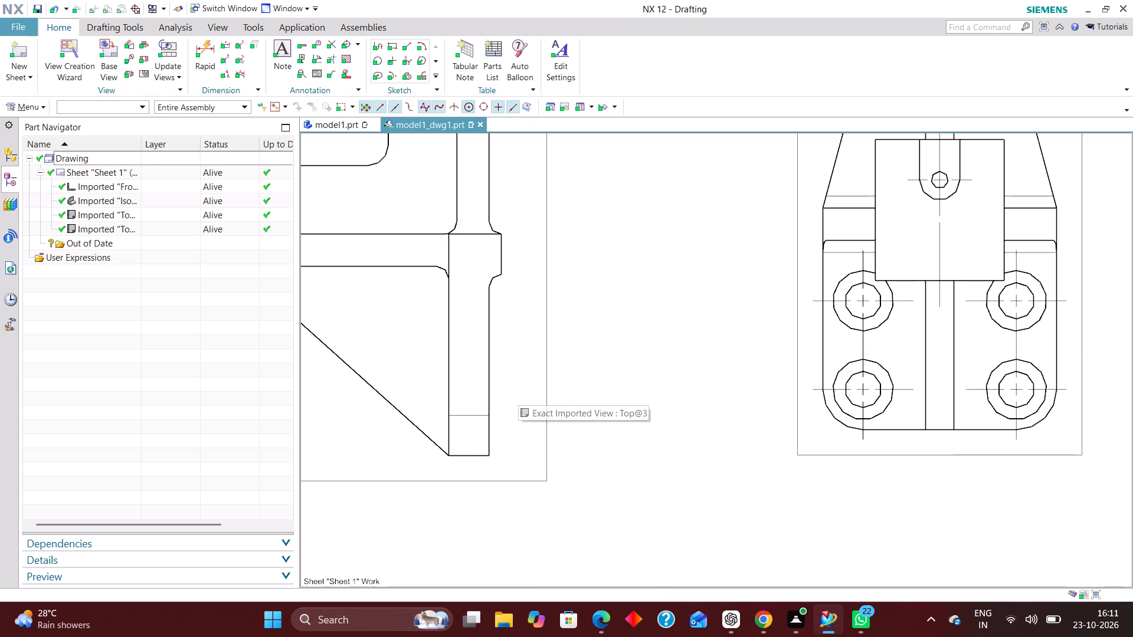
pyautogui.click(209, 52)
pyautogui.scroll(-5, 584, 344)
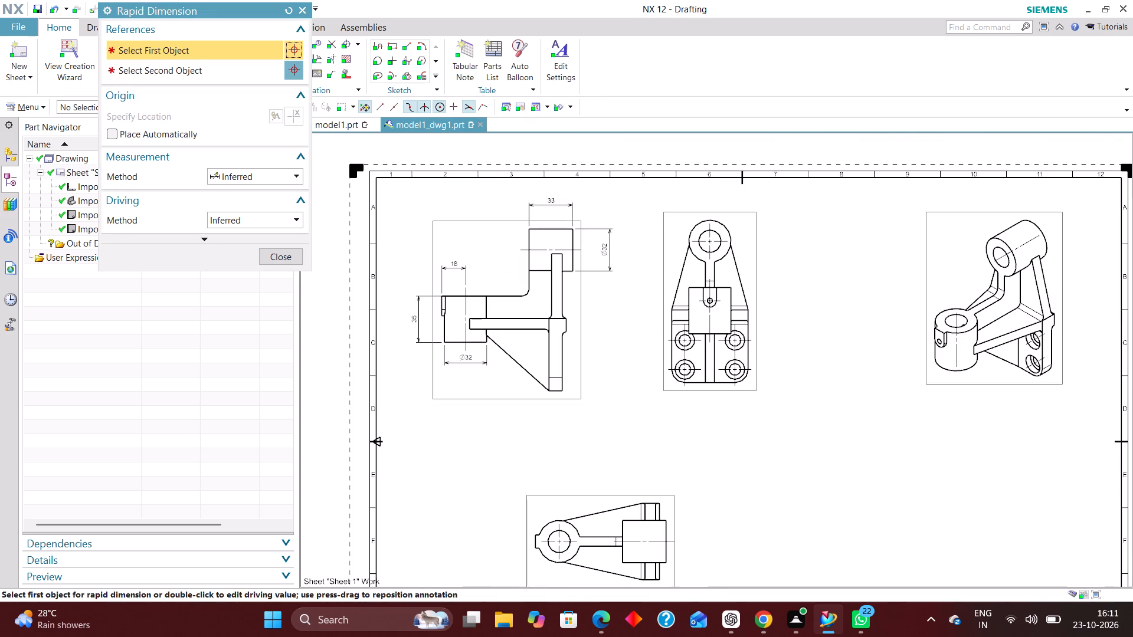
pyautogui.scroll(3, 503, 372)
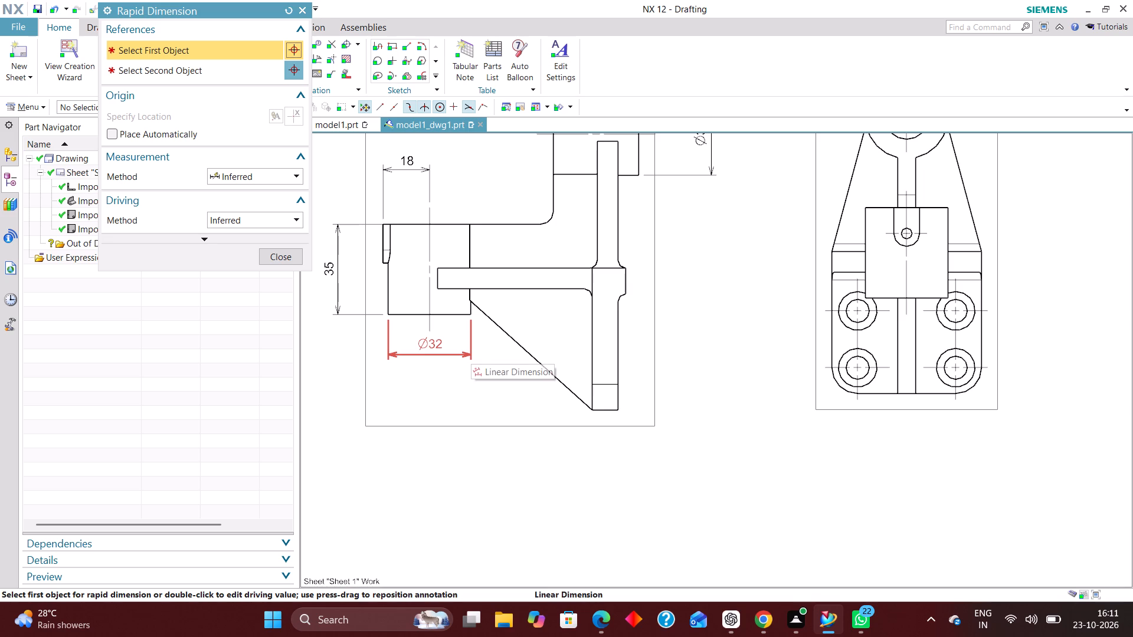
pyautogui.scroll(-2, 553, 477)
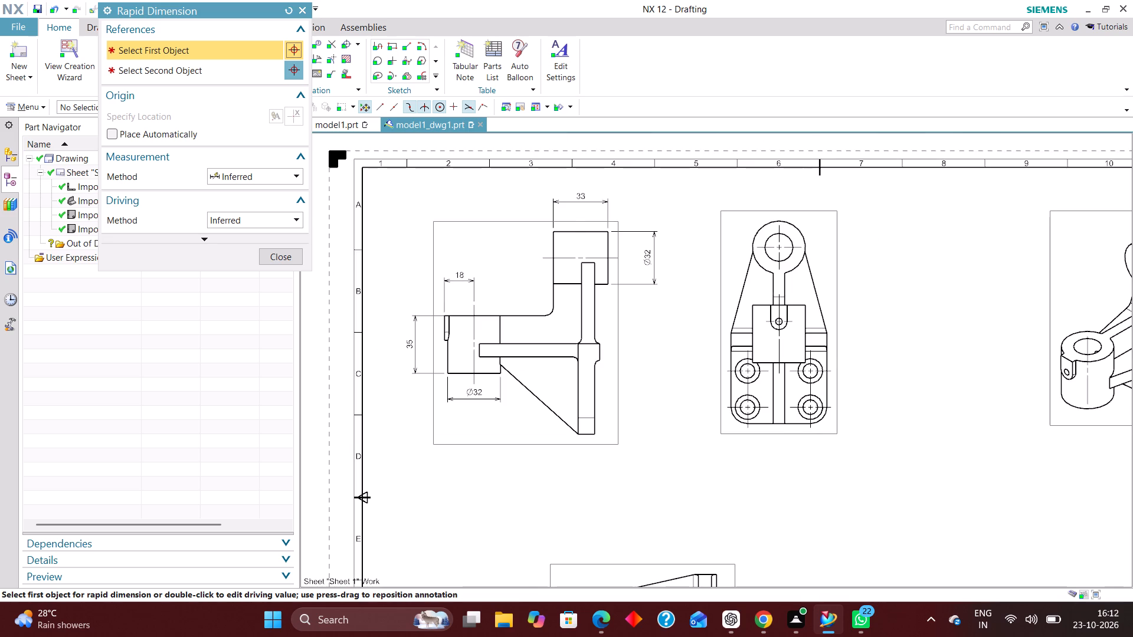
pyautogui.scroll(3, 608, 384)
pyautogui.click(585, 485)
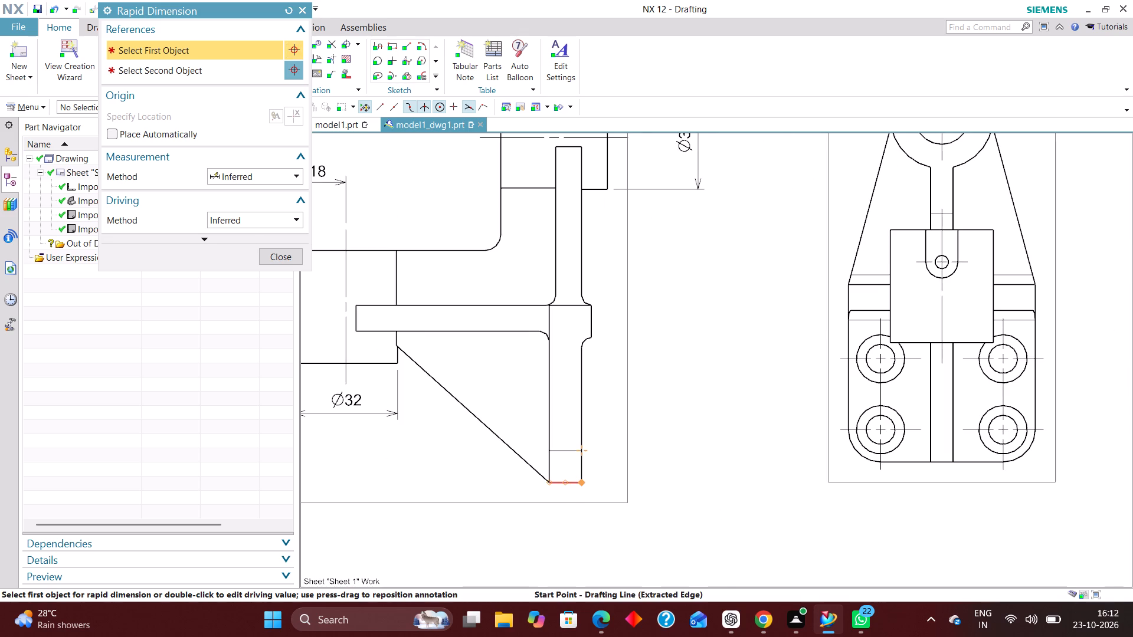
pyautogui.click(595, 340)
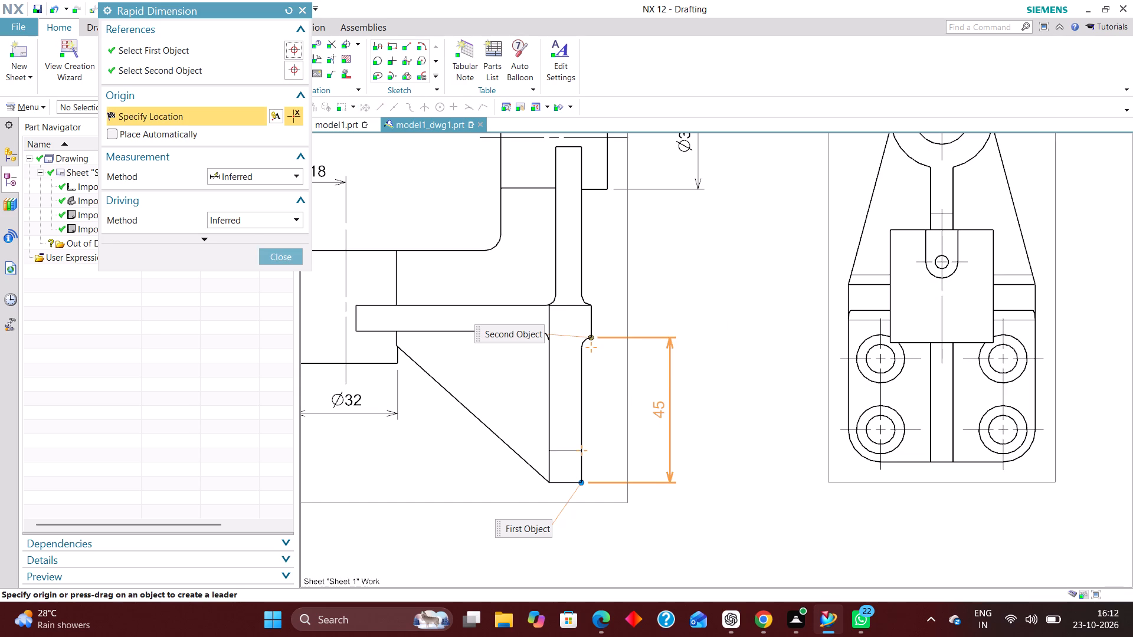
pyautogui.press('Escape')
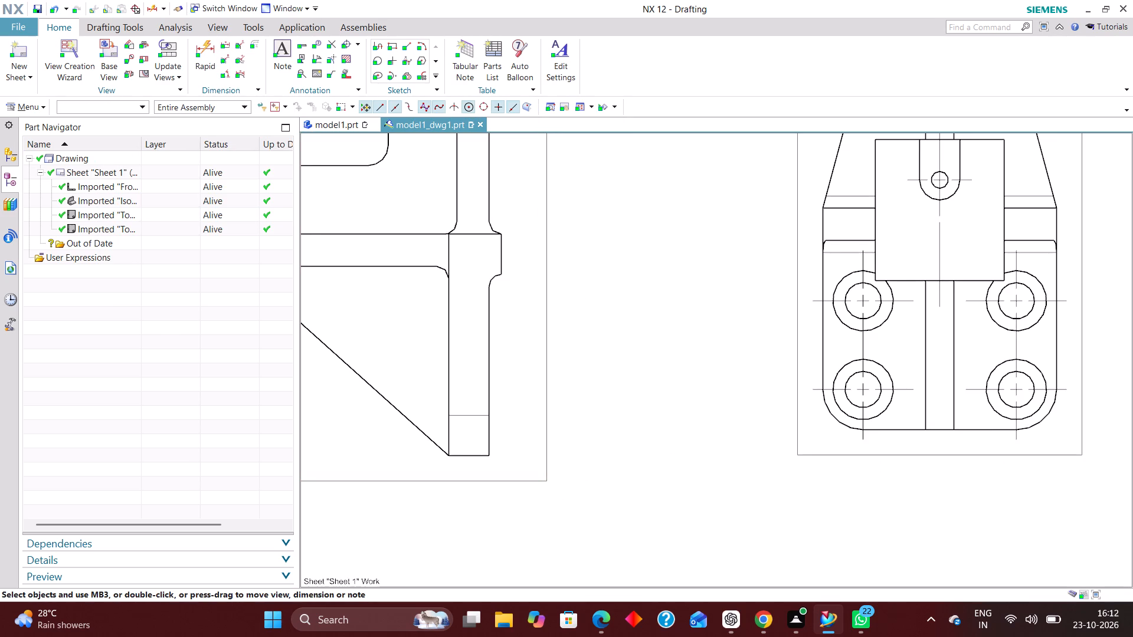
# Add a vertical Rapid Dimension in the front view from the plate's bottom corner to the top corner of its projecting step, placed beside the plate.
pyautogui.click(206, 57)
pyautogui.click(490, 458)
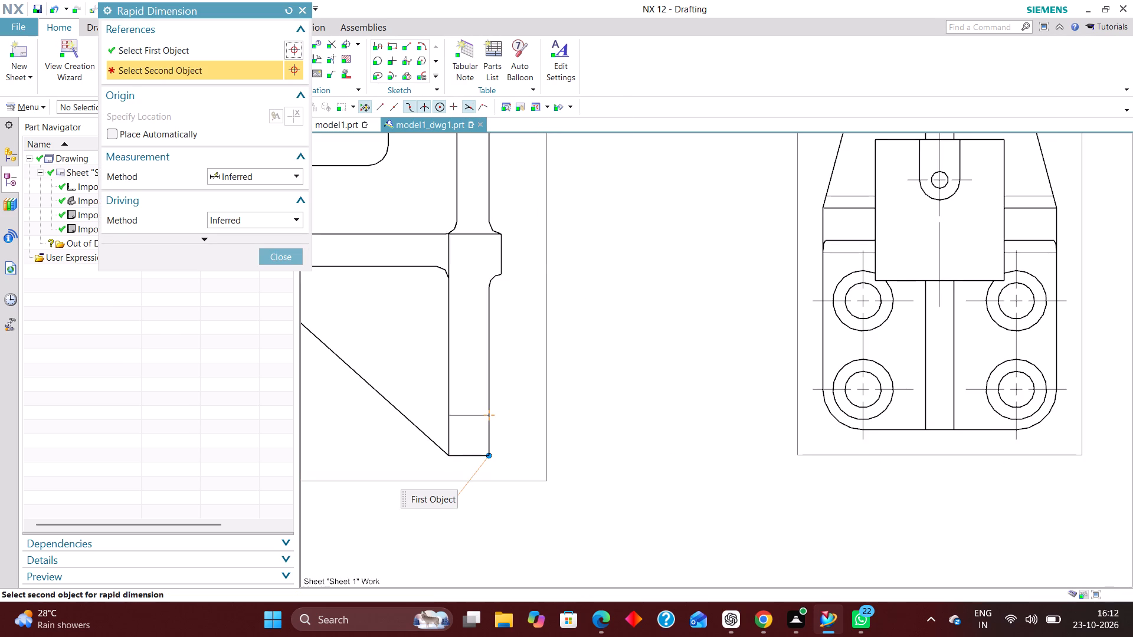
pyautogui.click(503, 235)
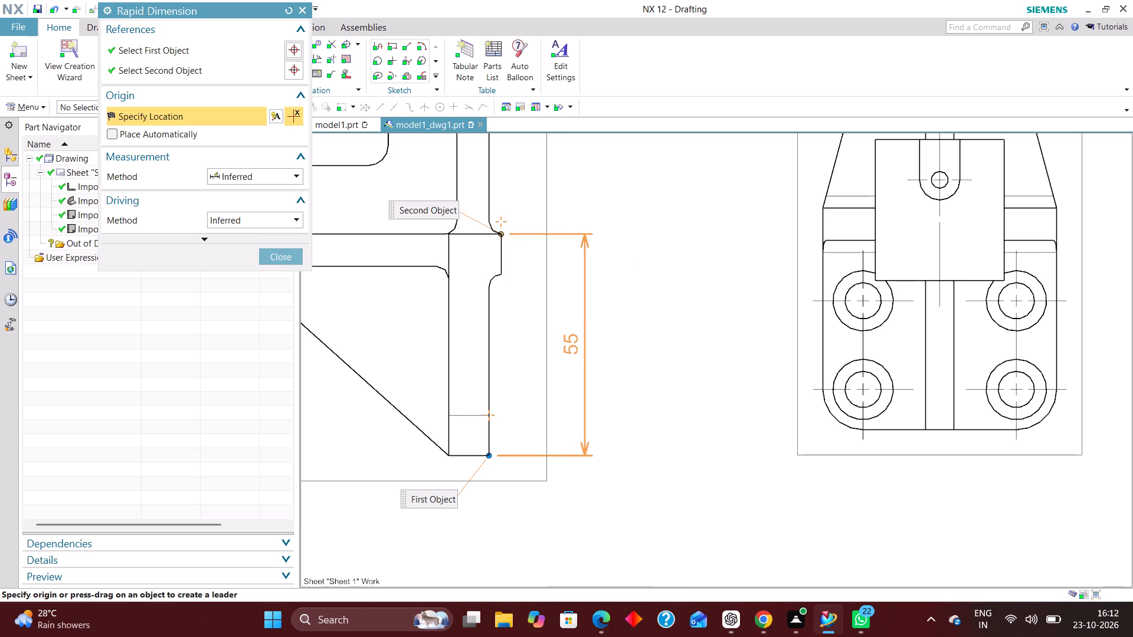
pyautogui.click(571, 334)
# Add a vertical Rapid Dimension between the horizontal rib's top edge and the lower boss arm's top edge, and finish dimensioning.
pyautogui.scroll(-5, 607, 491)
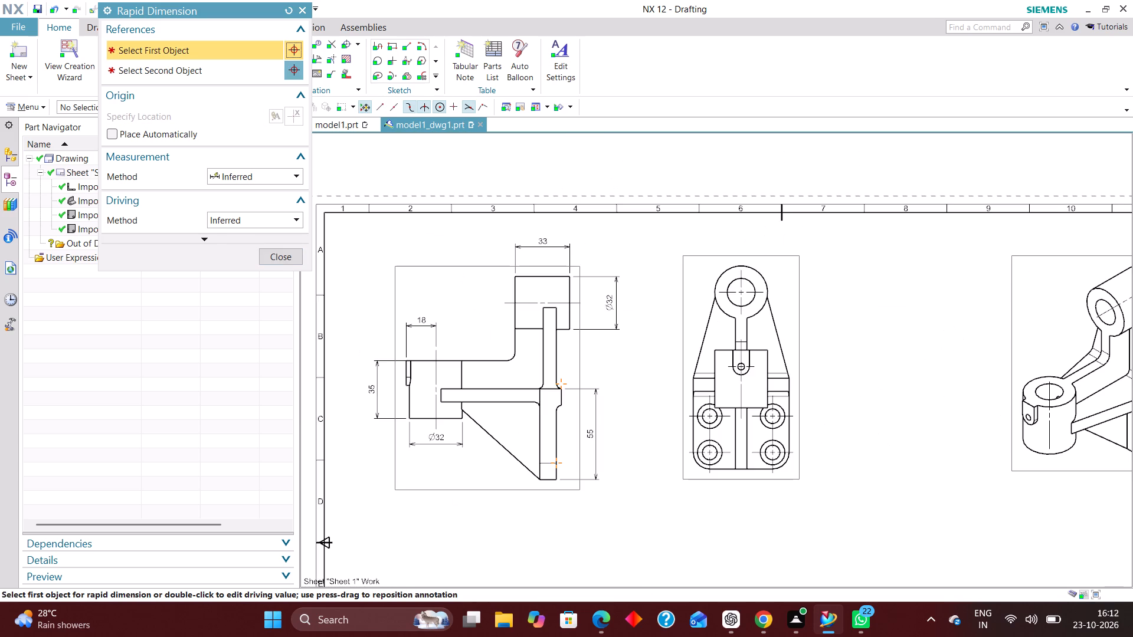
pyautogui.scroll(4, 568, 375)
pyautogui.scroll(-2, 567, 377)
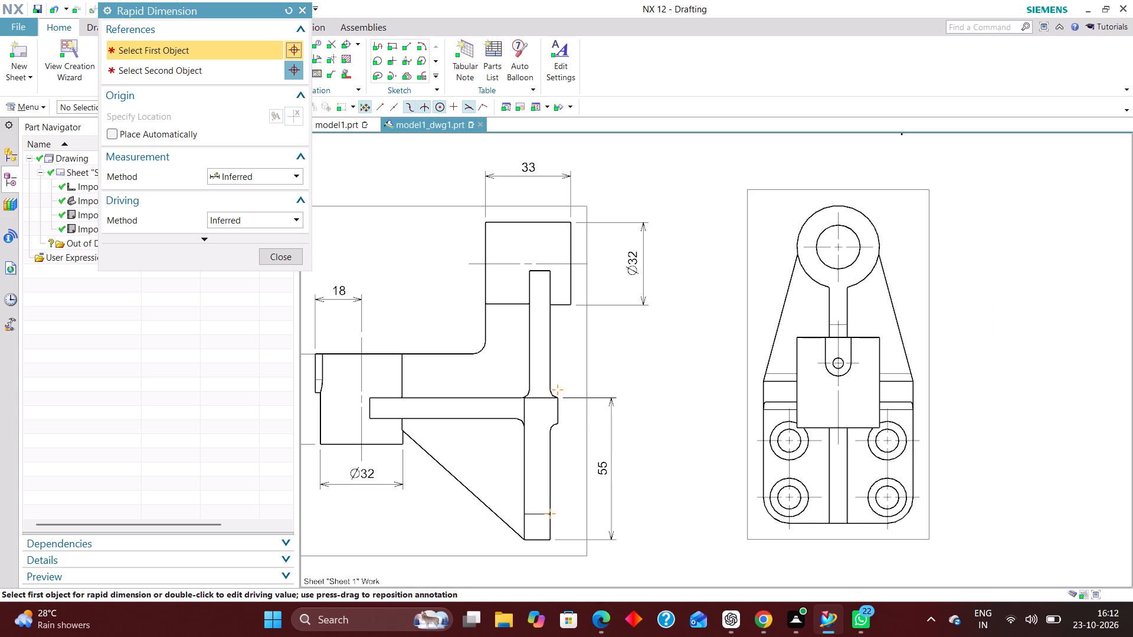
pyautogui.scroll(-2, 518, 396)
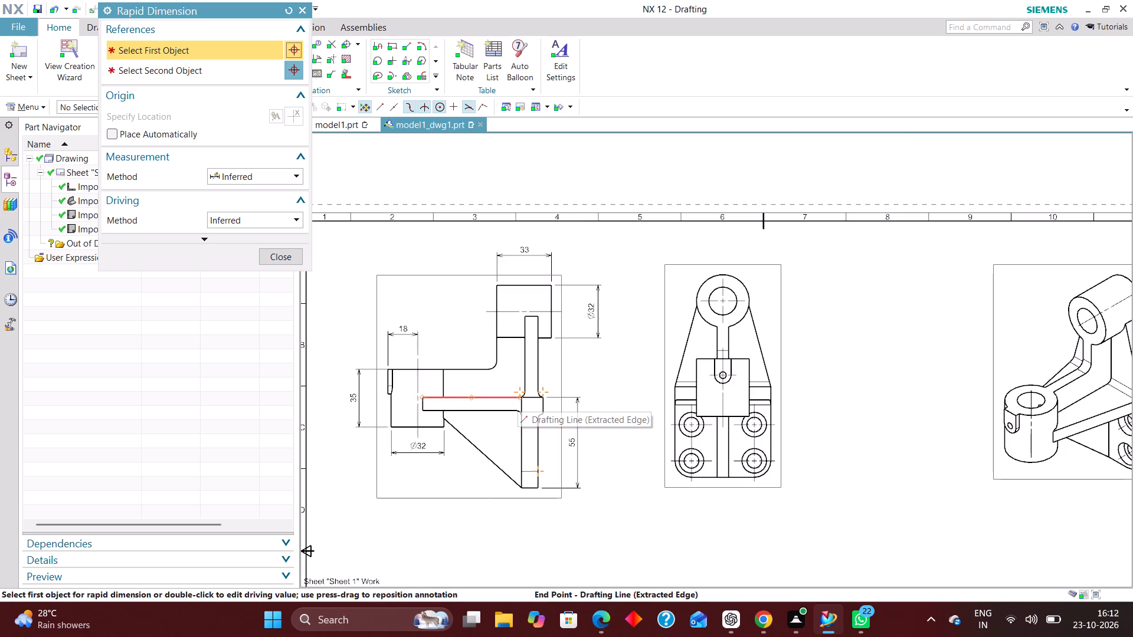
pyautogui.scroll(4, 463, 399)
pyautogui.click(483, 394)
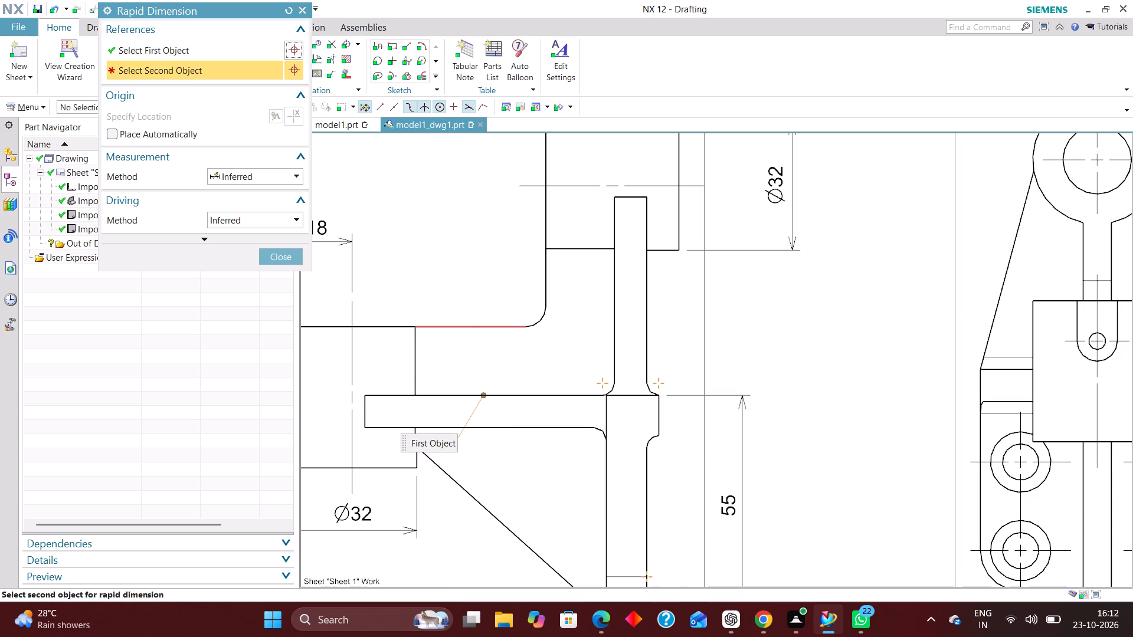
pyautogui.click(473, 327)
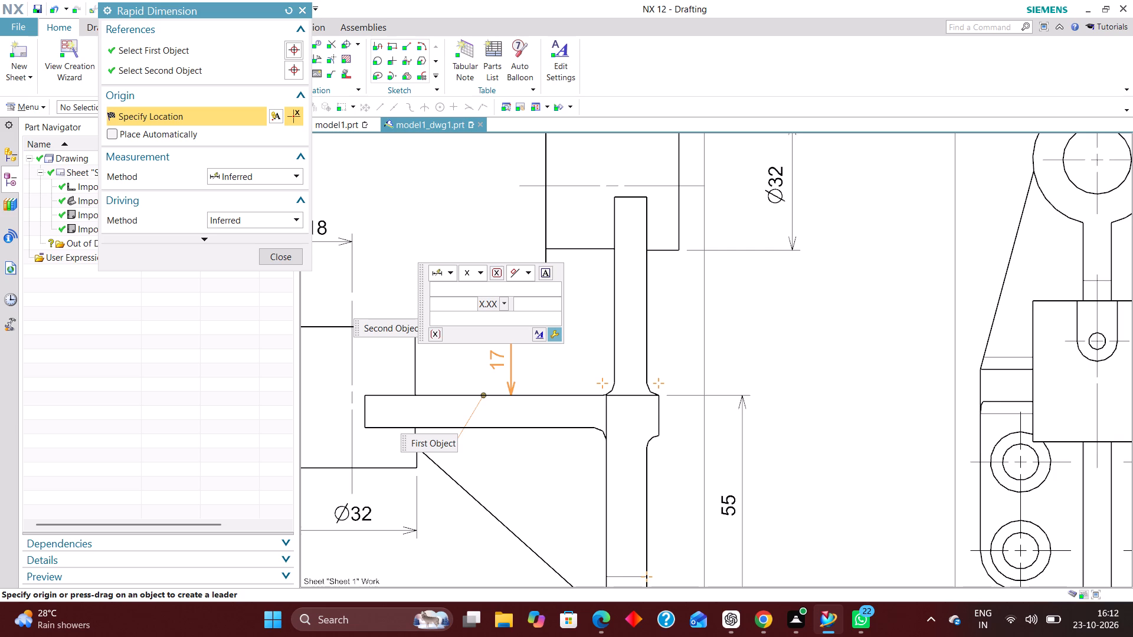
pyautogui.click(498, 354)
pyautogui.click(290, 255)
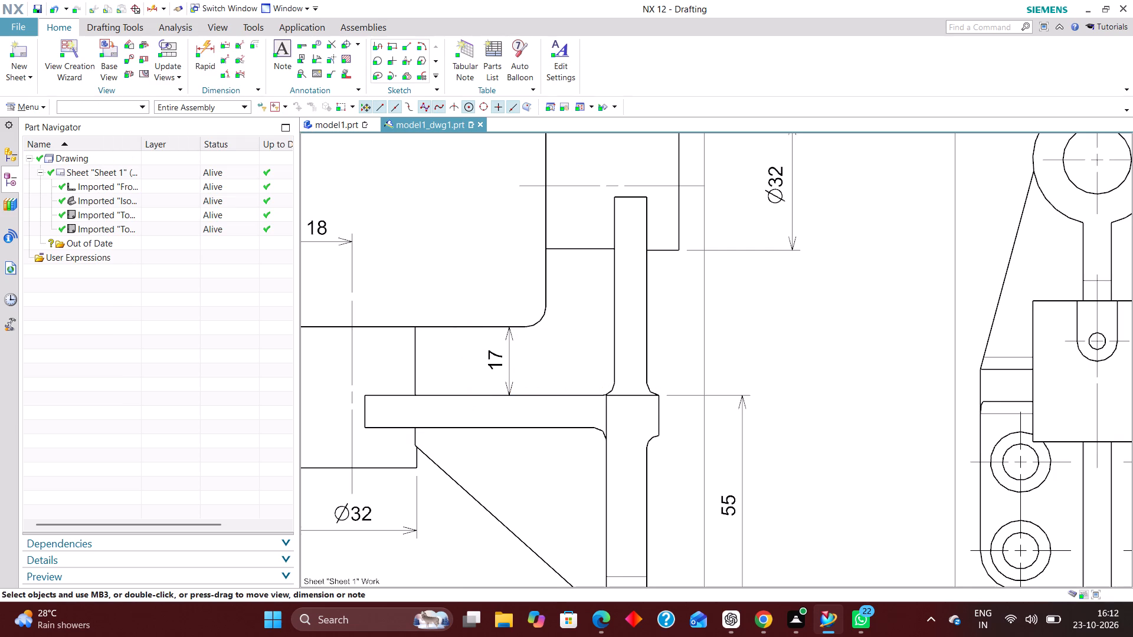
# Shift the front view slightly and move the rib-to-arm vertical dimension closer to the lower boss.
pyautogui.moveTo(506, 359); pyautogui.dragTo(479, 364)
pyautogui.moveTo(481, 366); pyautogui.dragTo(480, 366)
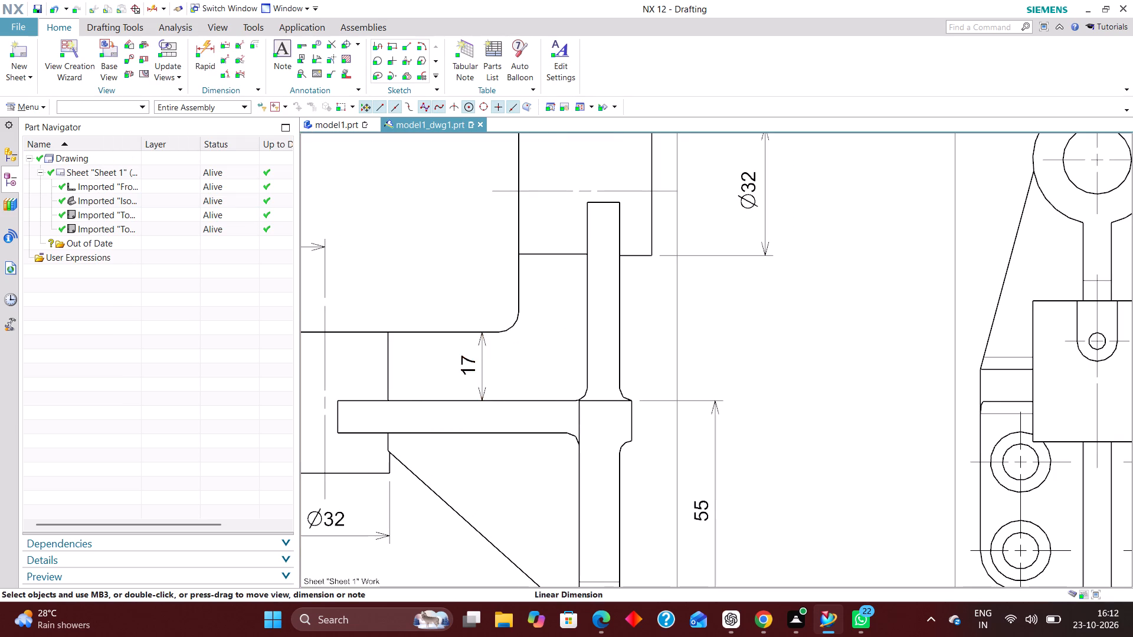
pyautogui.moveTo(480, 366); pyautogui.dragTo(444, 366)
# Set the arrows of the rib-to-arm vertical dimension to Out.
pyautogui.doubleClick(457, 373)
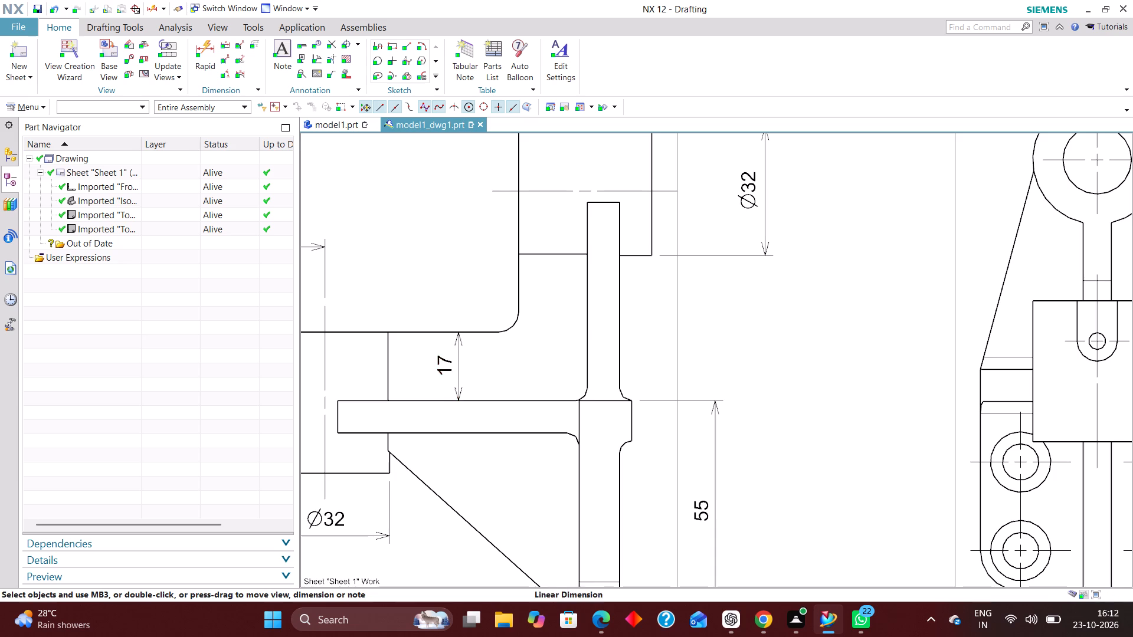
pyautogui.click(458, 330)
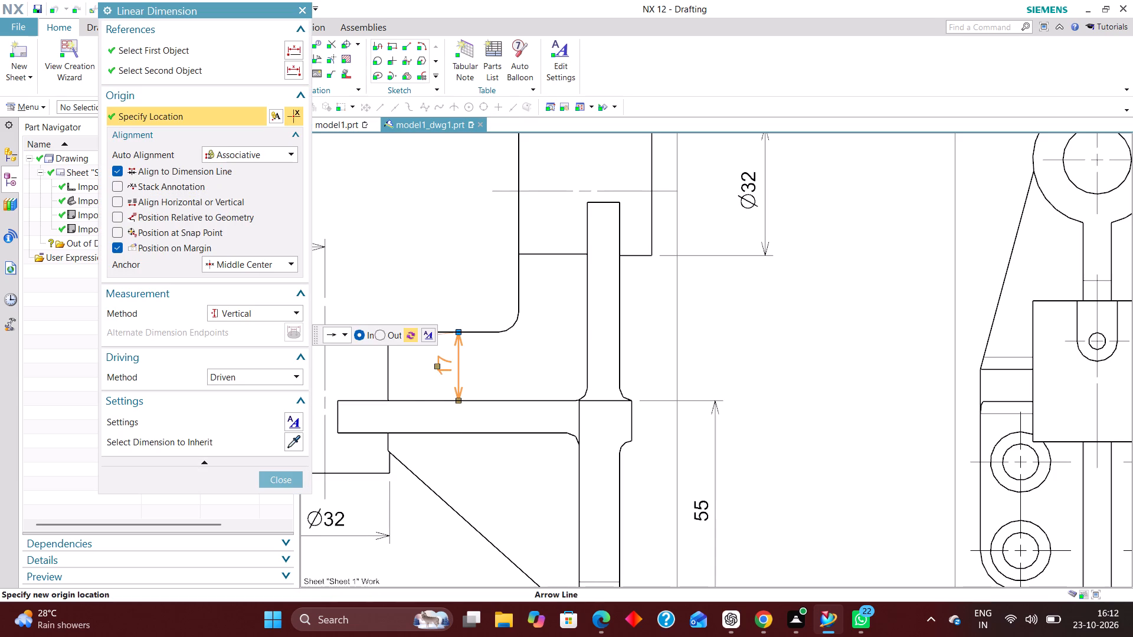
pyautogui.click(386, 333)
pyautogui.click(292, 472)
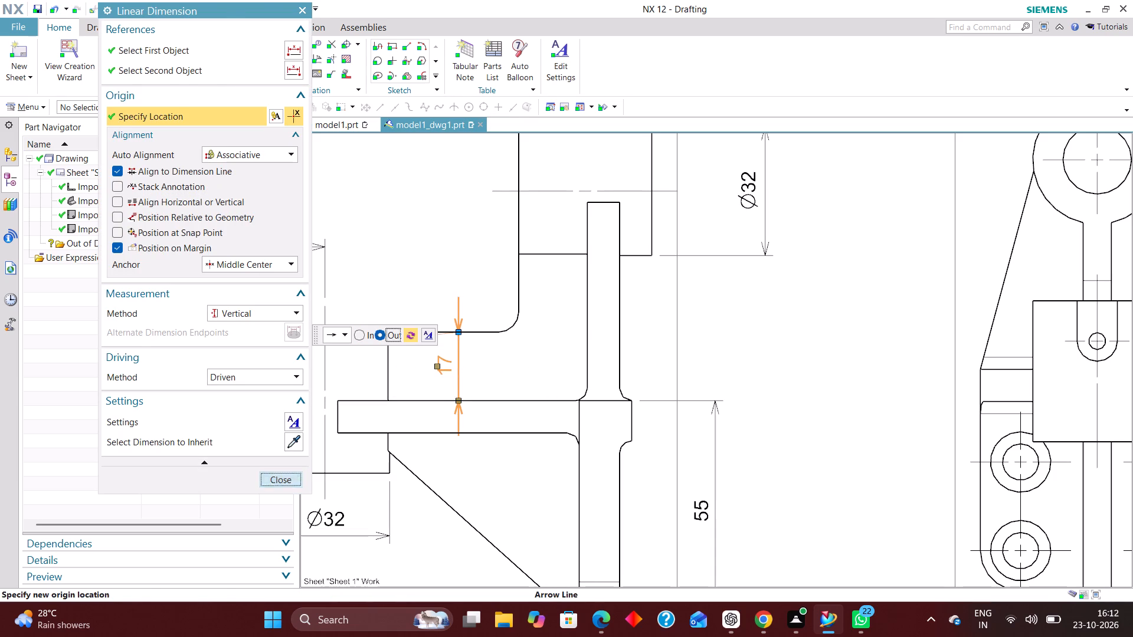
# Add a horizontal Rapid Dimension below the upper boss from the arm's vertical edge to the near edge of the upright rib, and finish dimensioning.
pyautogui.scroll(-4, 465, 297)
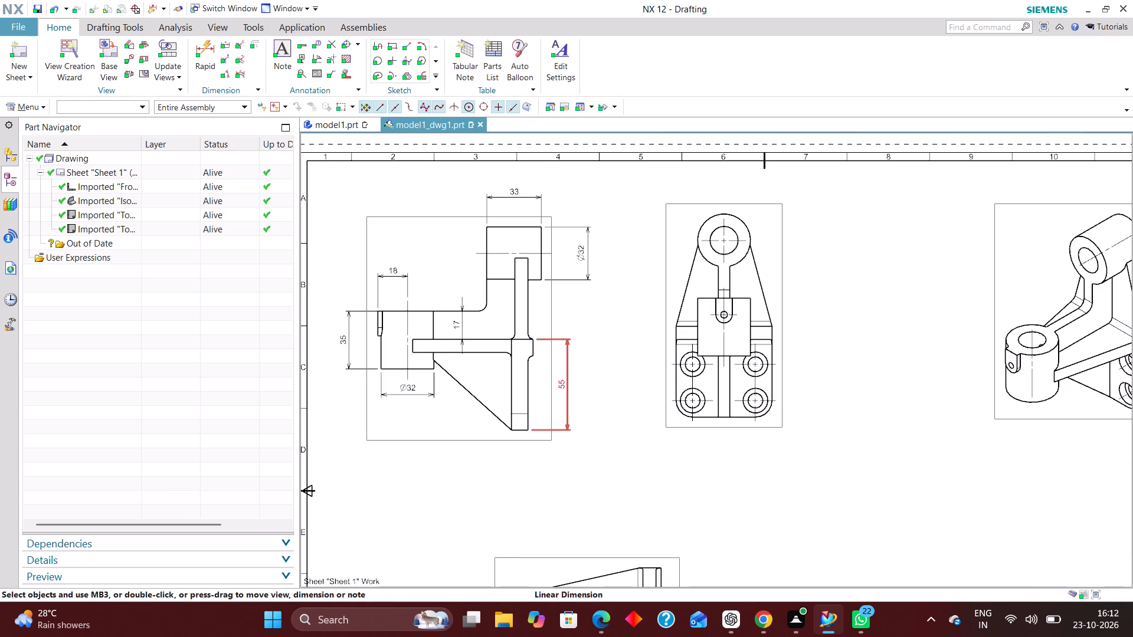
pyautogui.scroll(5, 448, 321)
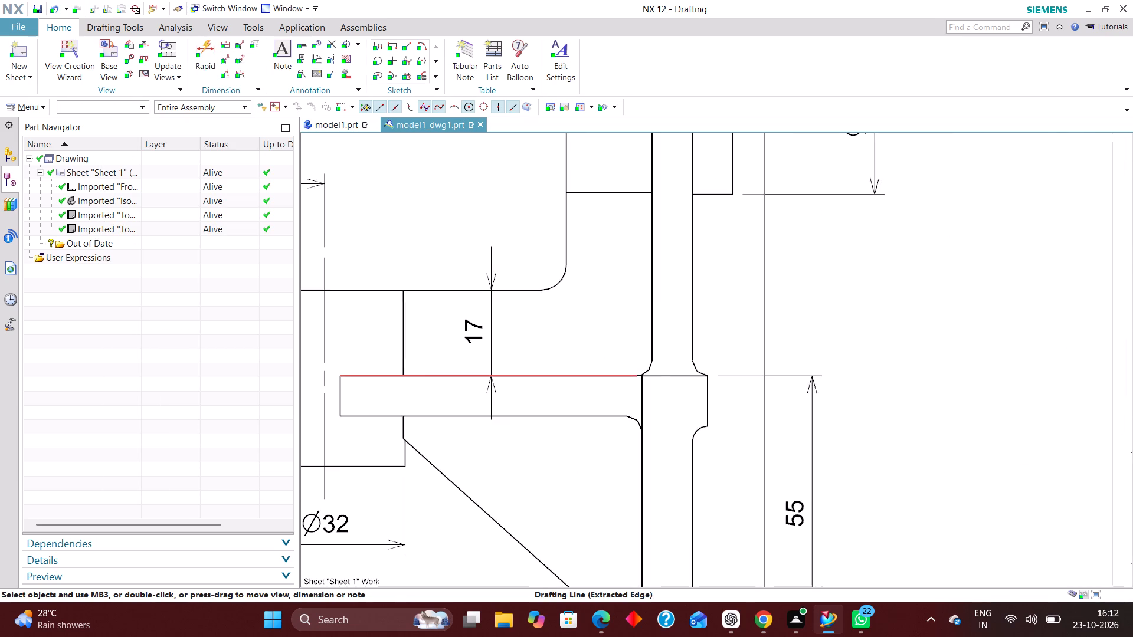
pyautogui.scroll(-5, 467, 371)
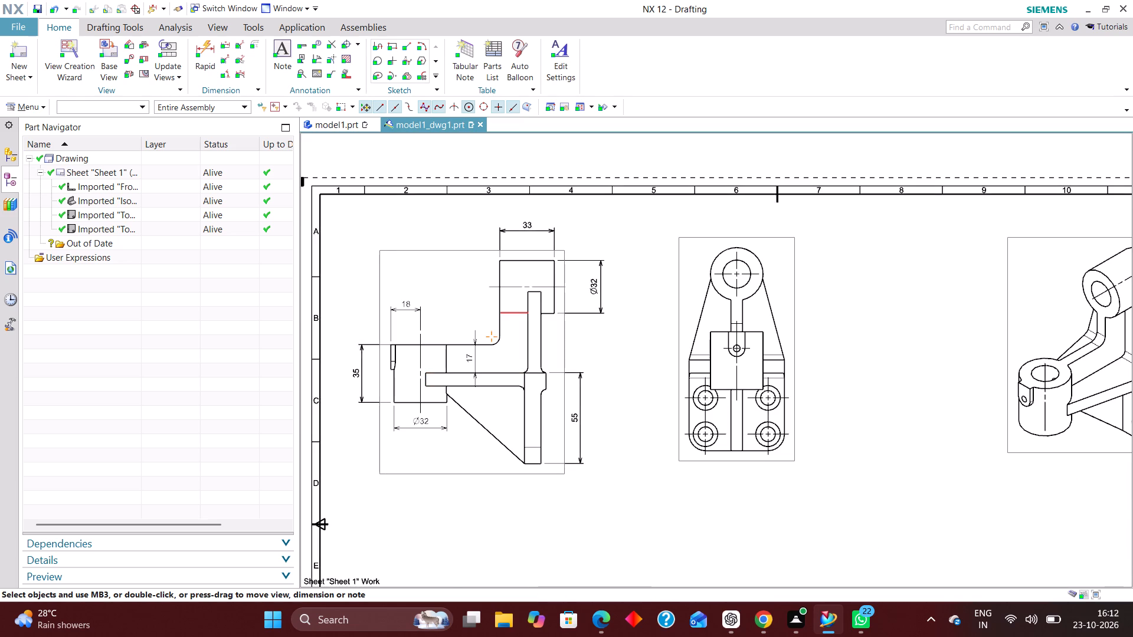
pyautogui.scroll(4, 506, 317)
pyautogui.click(202, 46)
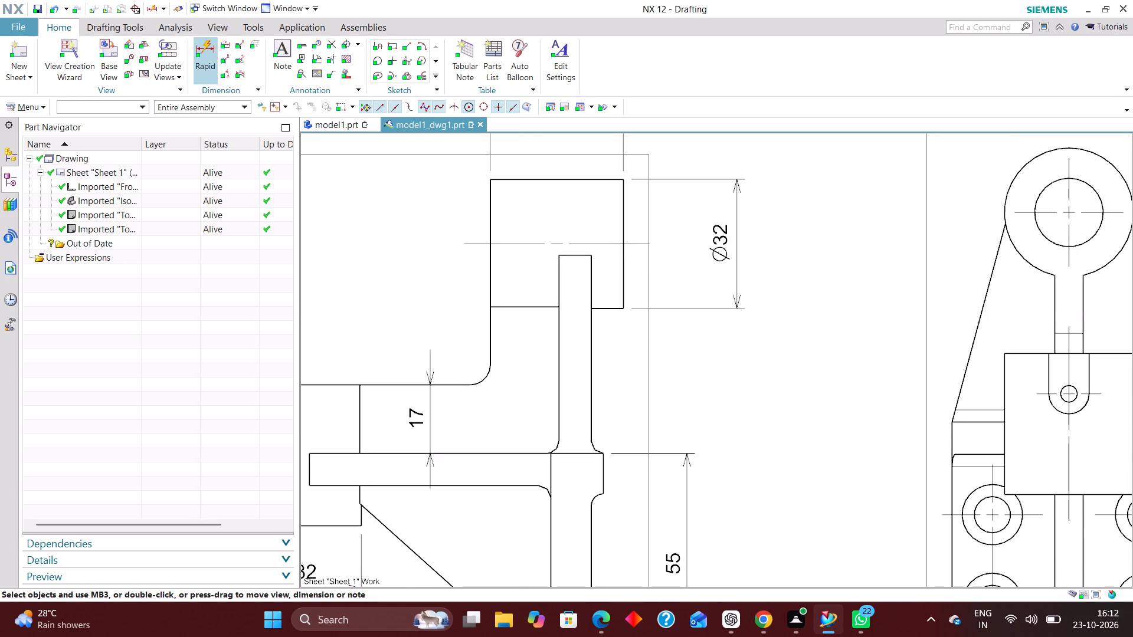
pyautogui.scroll(4, 503, 353)
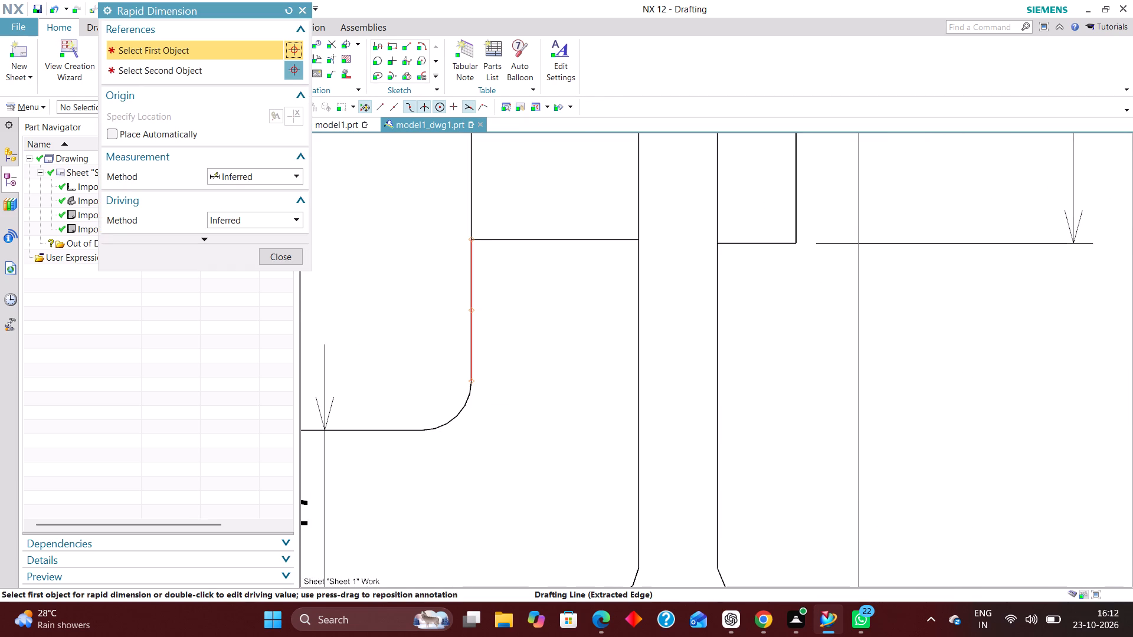
pyautogui.click(470, 307)
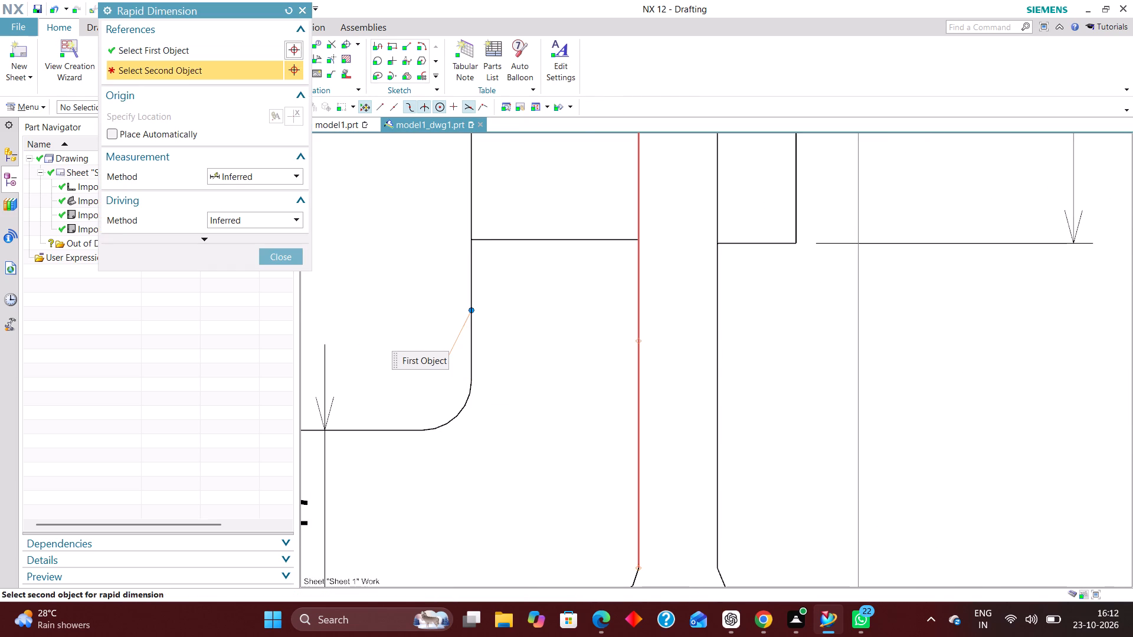
pyautogui.click(640, 339)
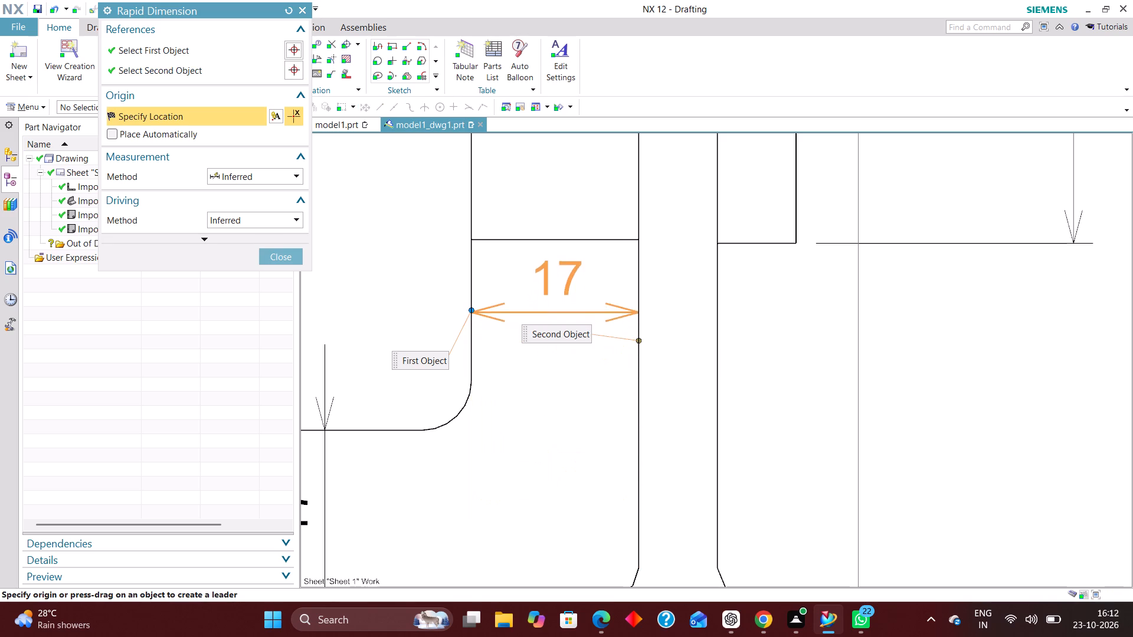
pyautogui.moveTo(544, 372); pyautogui.dragTo(546, 396)
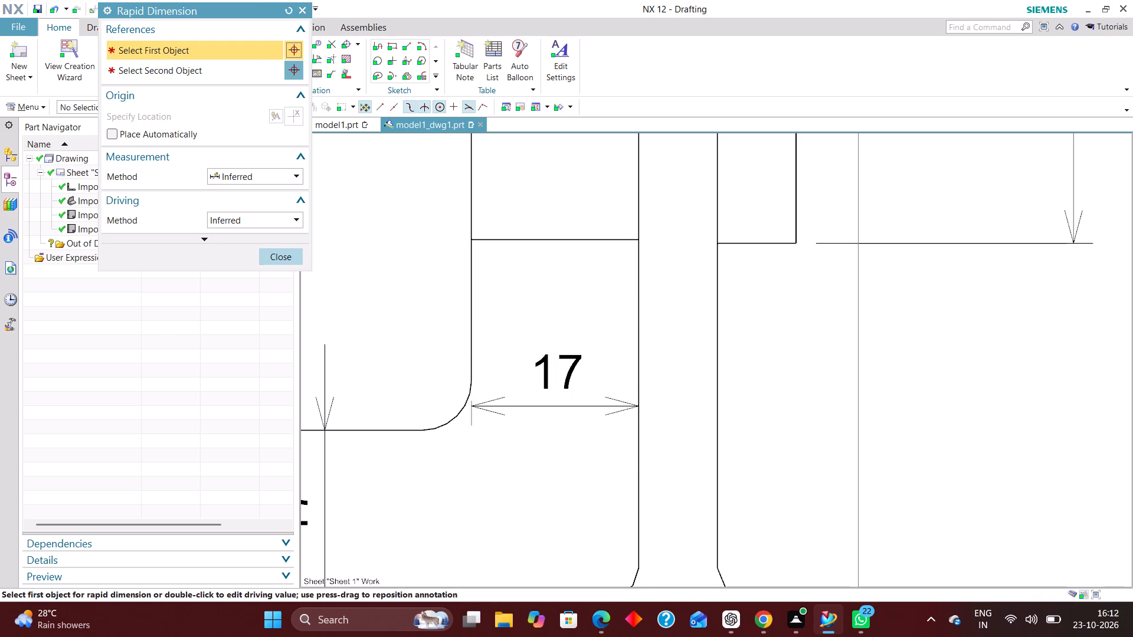
pyautogui.click(279, 254)
# Set the arrows of the horizontal dimension below the upper boss to Out.
pyautogui.doubleClick(546, 405)
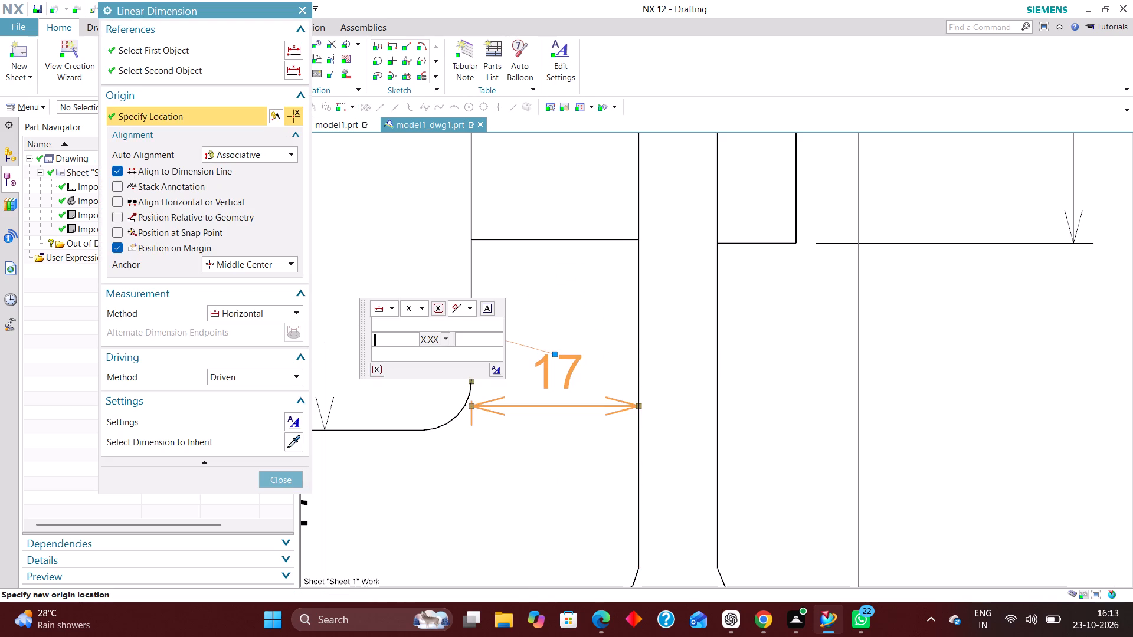
pyautogui.click(641, 406)
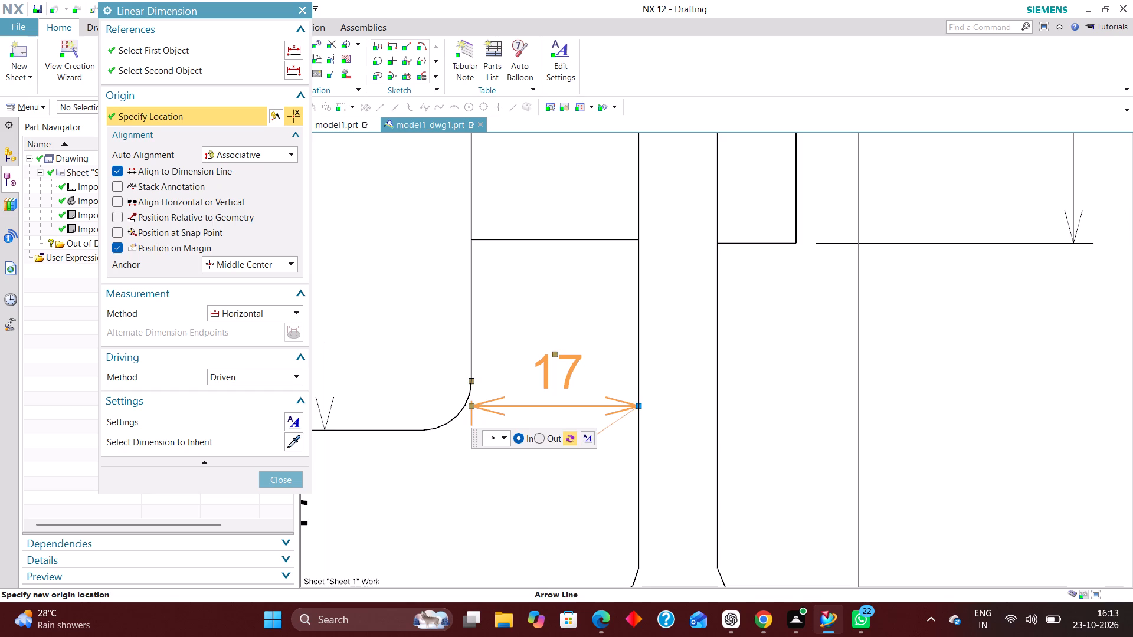
pyautogui.click(536, 436)
pyautogui.click(284, 477)
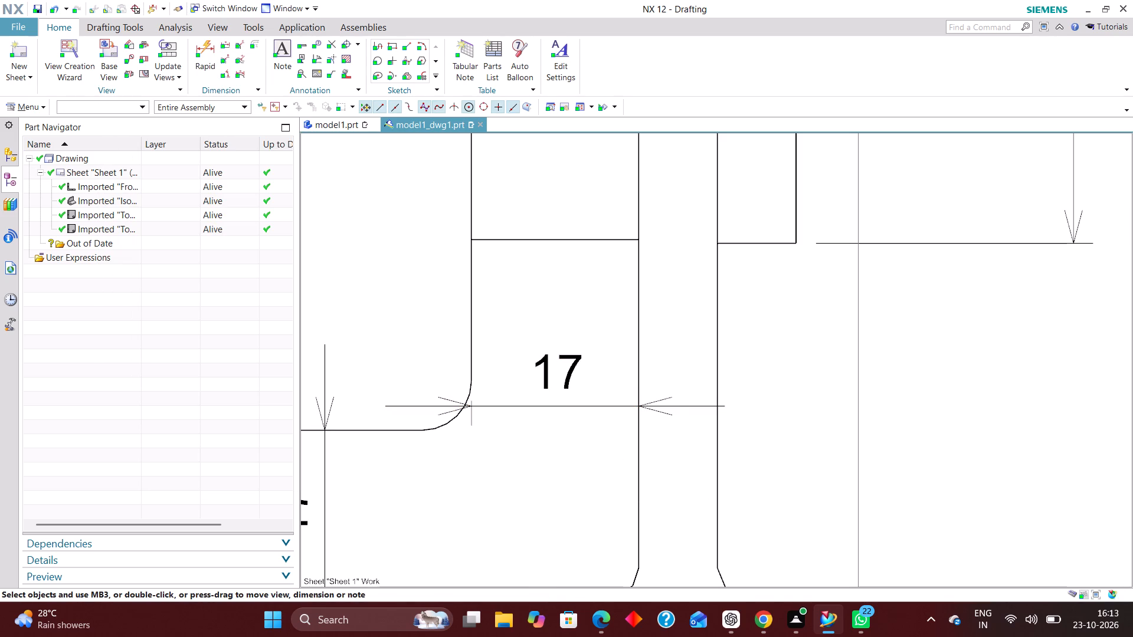
# Move the horizontal arm-to-rib dimension up, clear of the fillet and just below the upper boss.
pyautogui.moveTo(553, 405); pyautogui.dragTo(548, 273)
pyautogui.moveTo(548, 269); pyautogui.dragTo(552, 293)
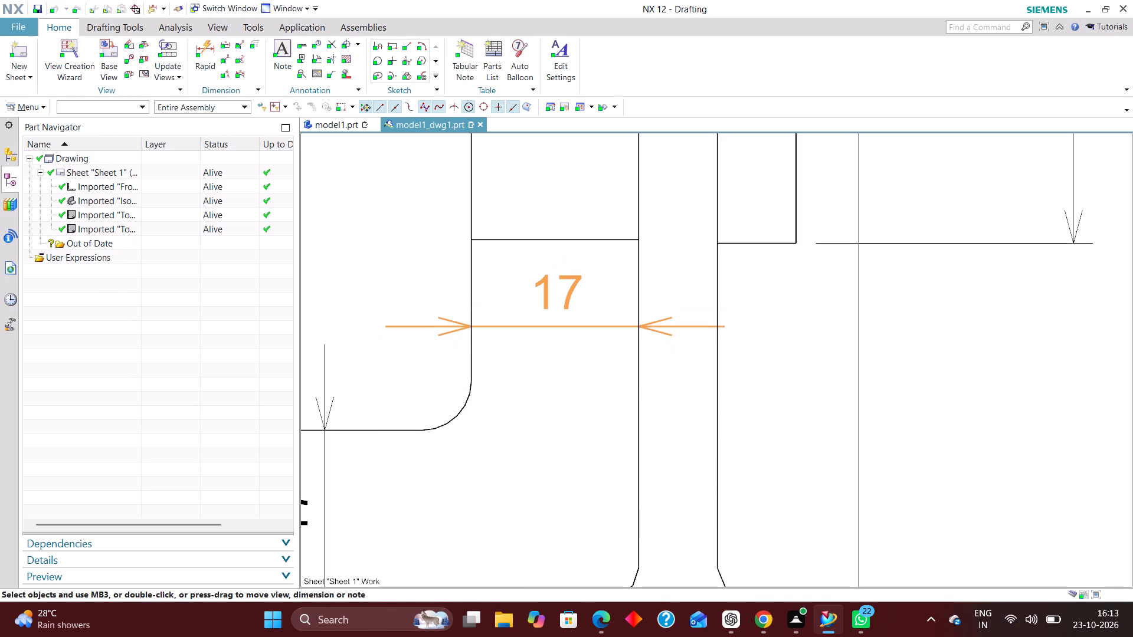
pyautogui.moveTo(552, 293); pyautogui.dragTo(553, 298)
# Add a horizontal Rapid Dimension across the mounting plate's full width, below the view showing the four mounting holes.
pyautogui.scroll(-4, 554, 403)
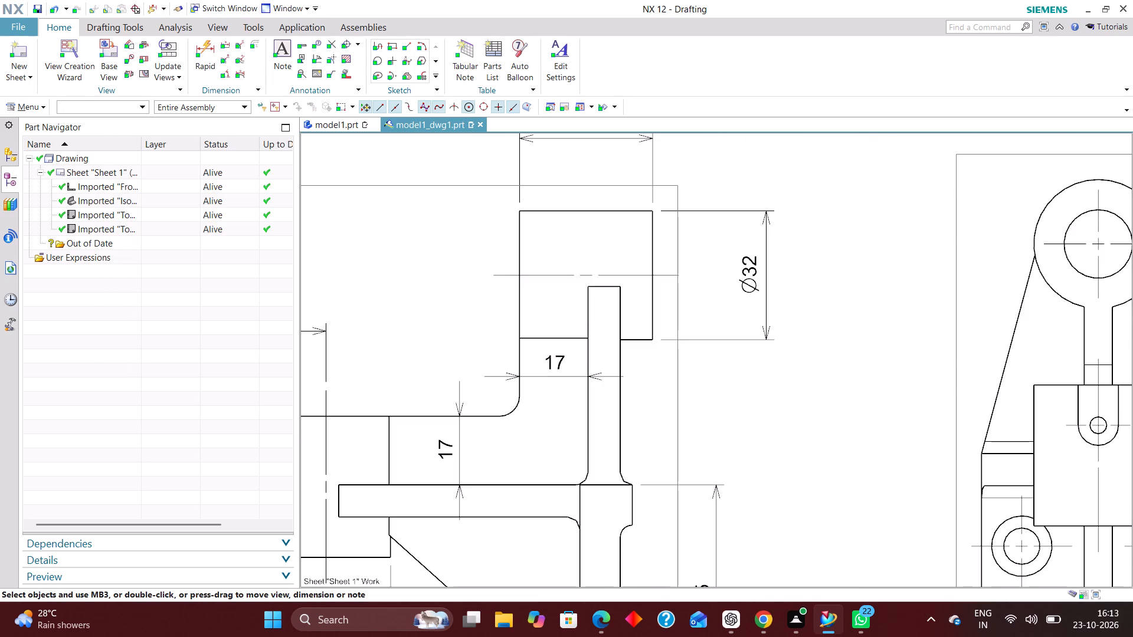
pyautogui.scroll(-3, 460, 306)
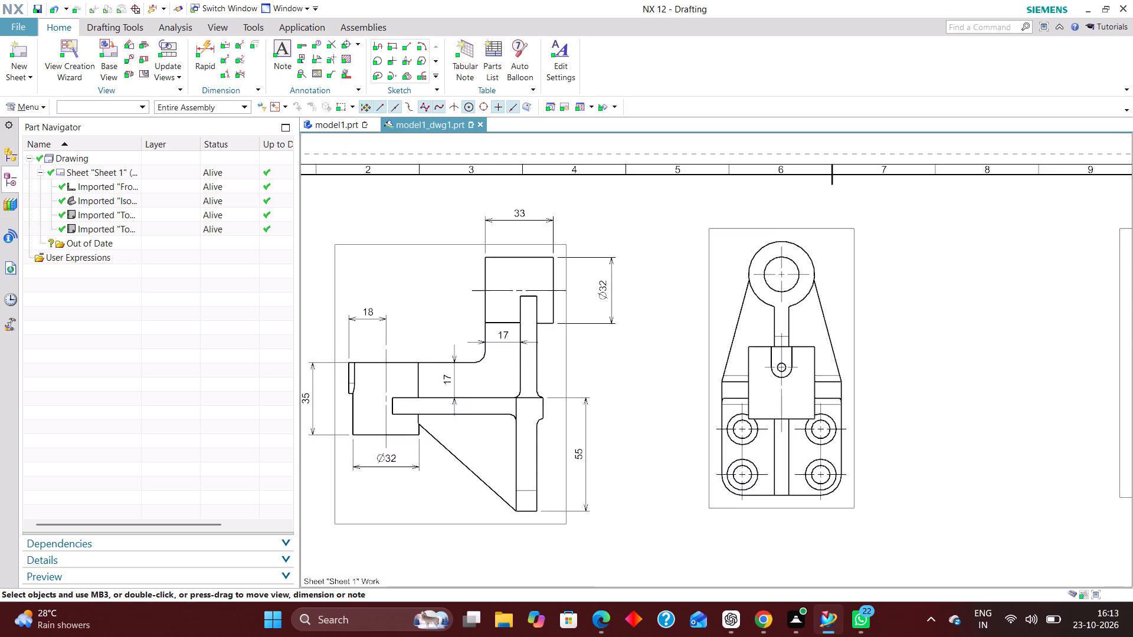
pyautogui.scroll(-1, 434, 307)
pyautogui.scroll(3, 356, 426)
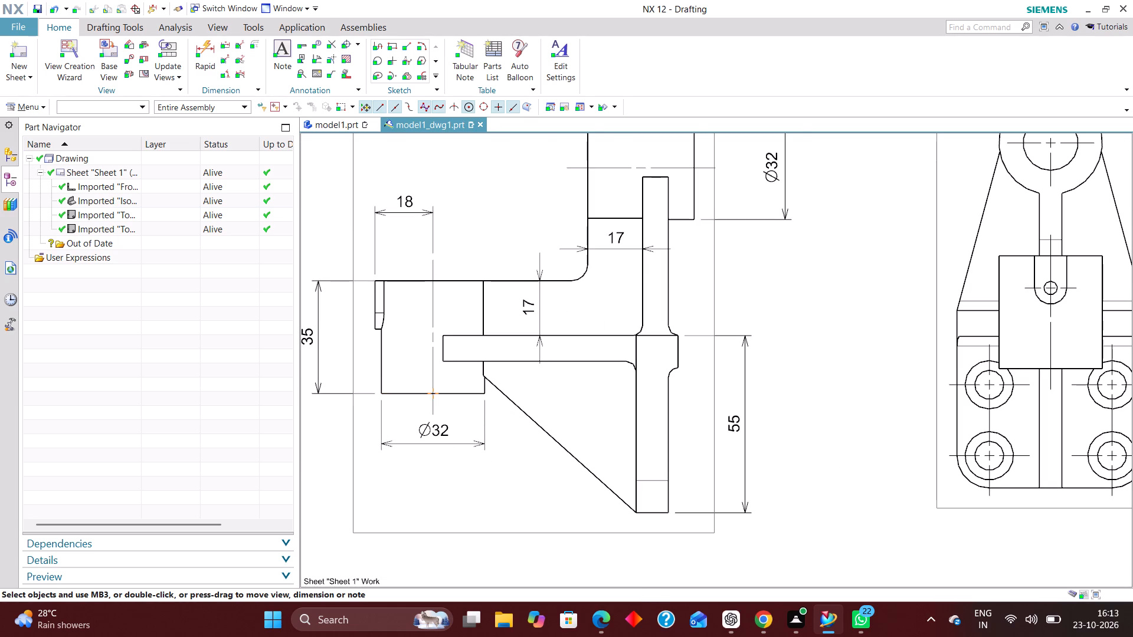
pyautogui.scroll(-2, 414, 471)
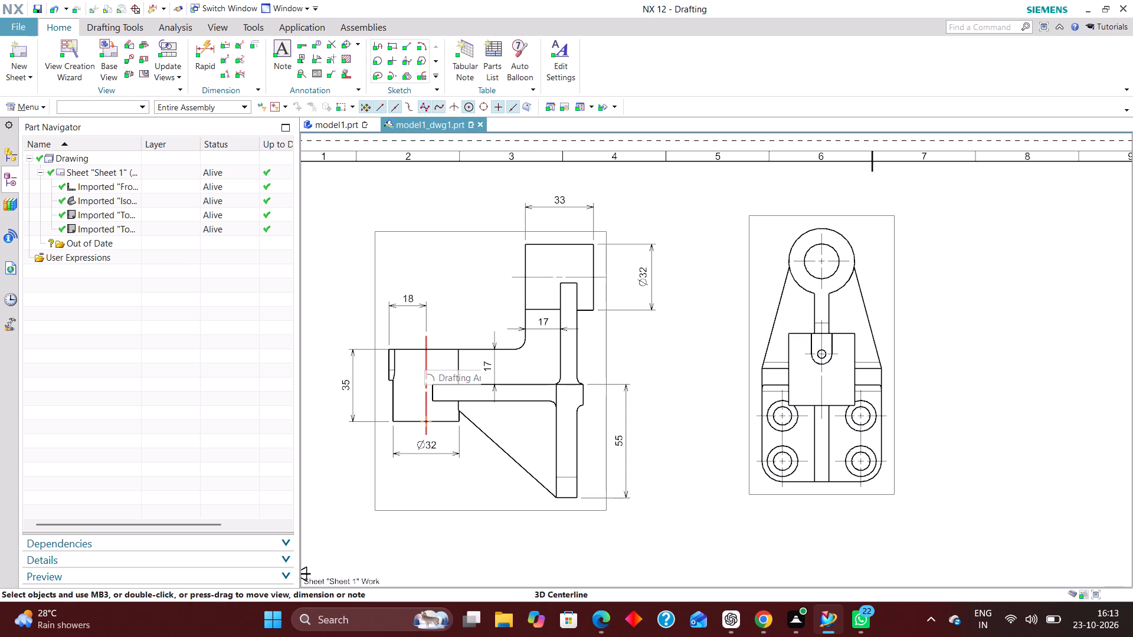
pyautogui.scroll(-2, 374, 348)
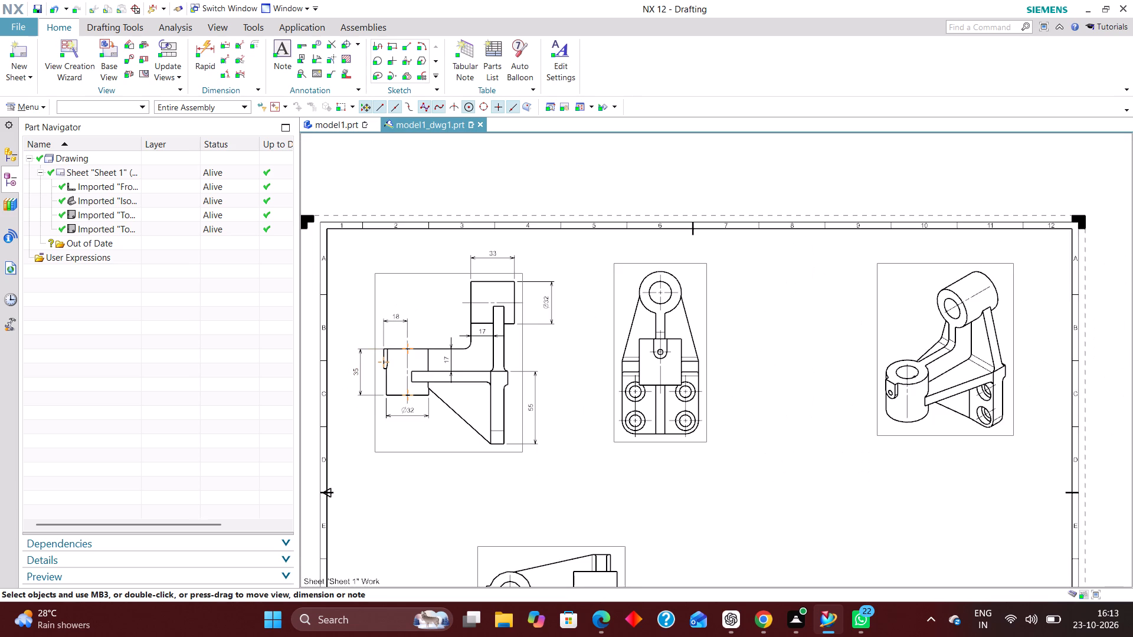
pyautogui.scroll(-2, 484, 416)
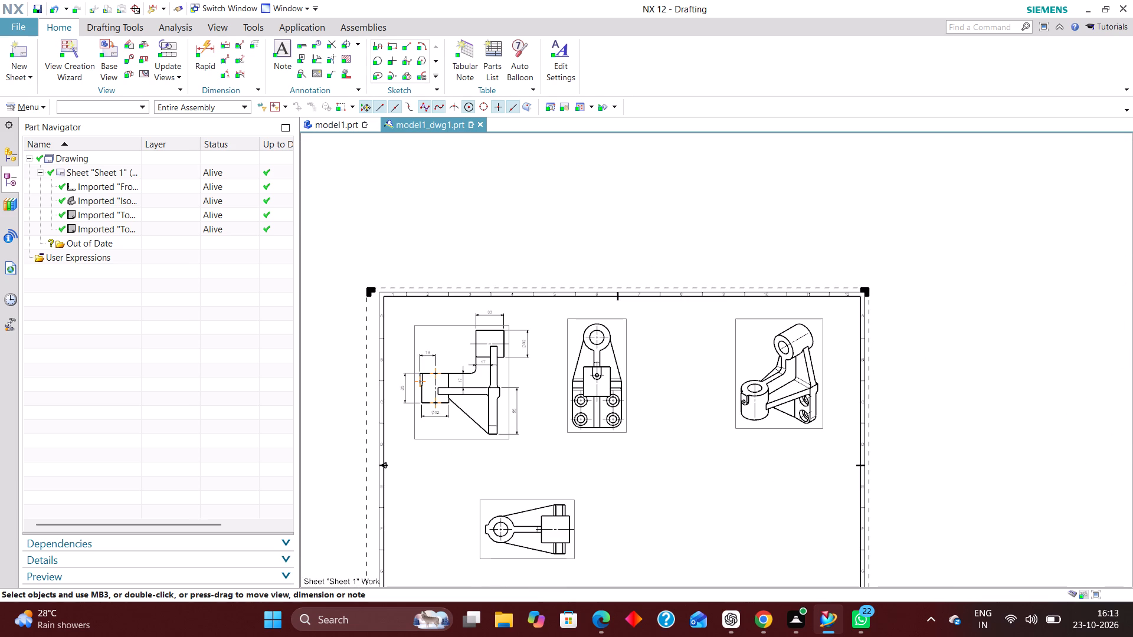
pyautogui.scroll(4, 568, 444)
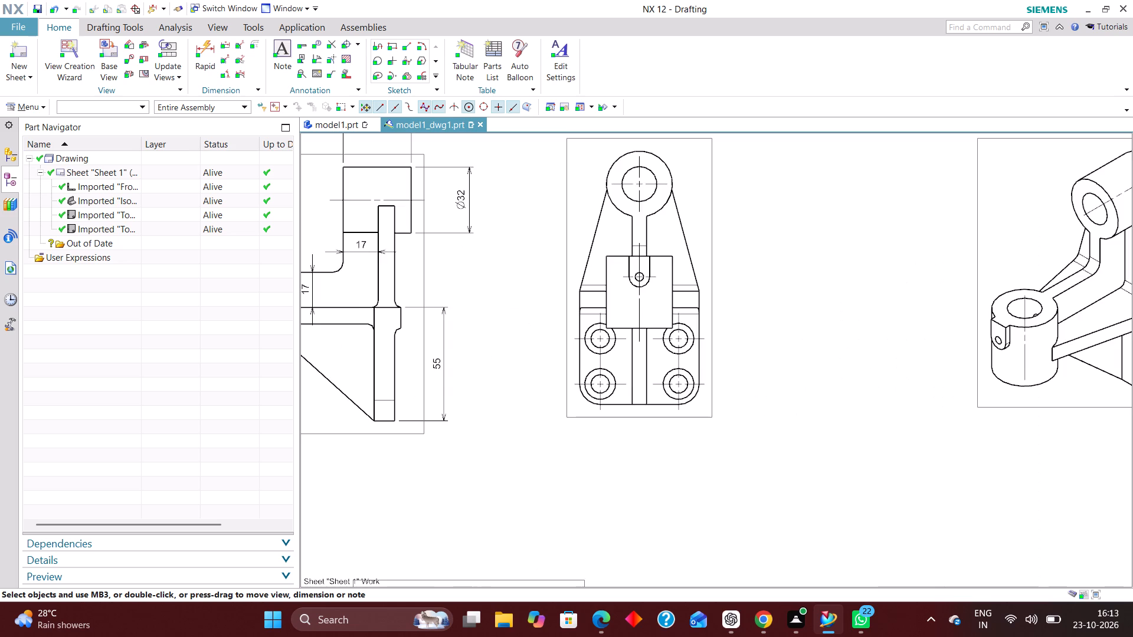
pyautogui.scroll(-2, 585, 445)
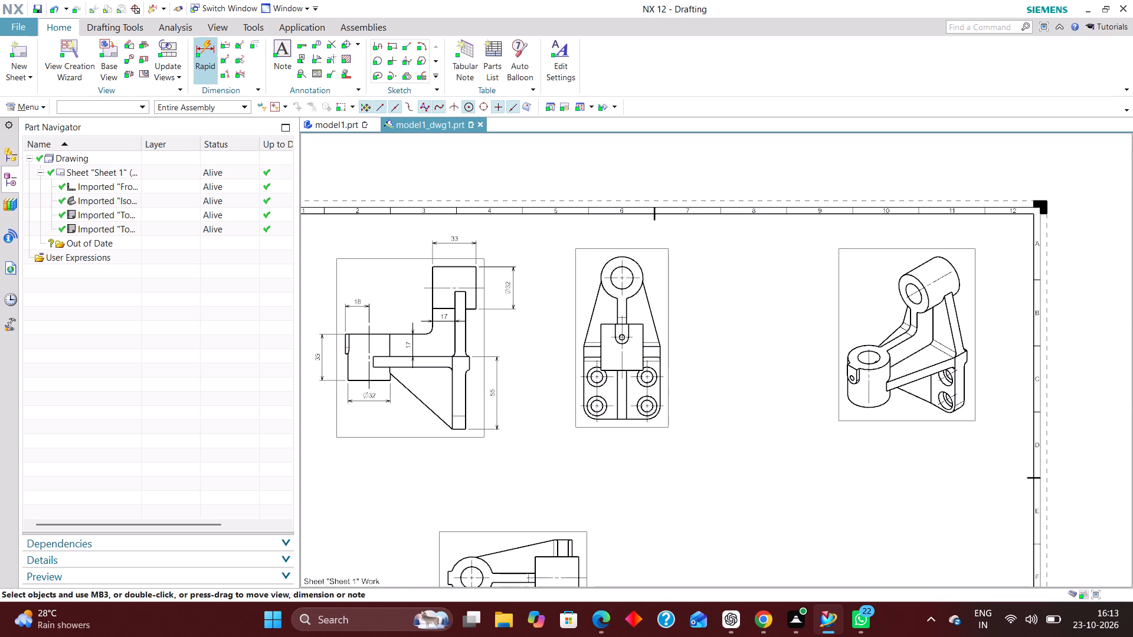
pyautogui.click(201, 51)
pyautogui.scroll(9, 582, 407)
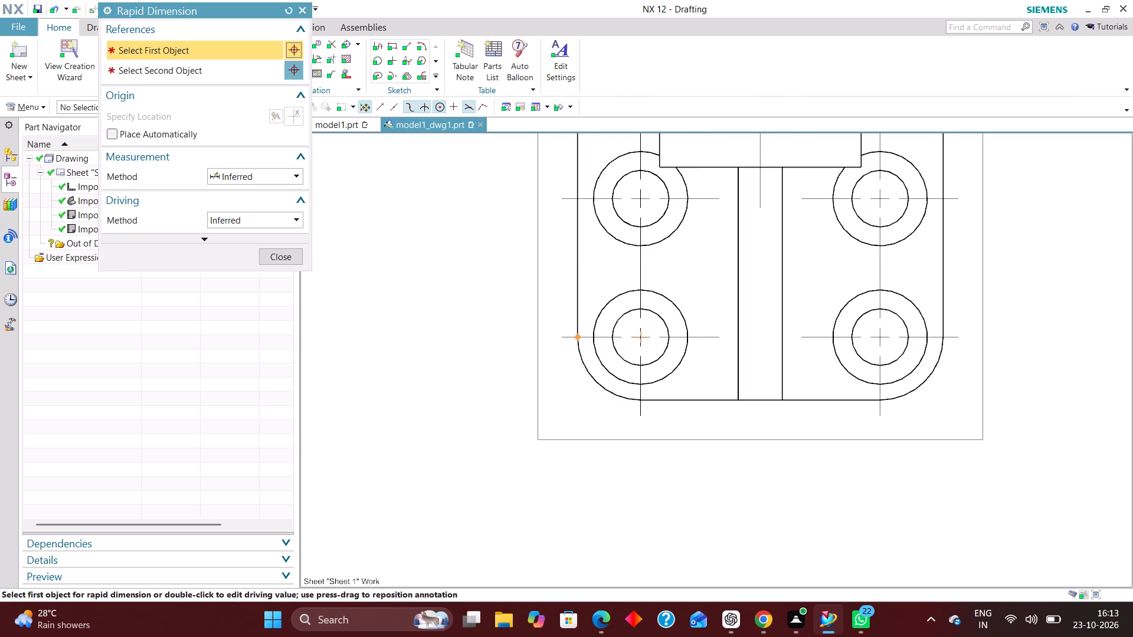
pyautogui.click(577, 337)
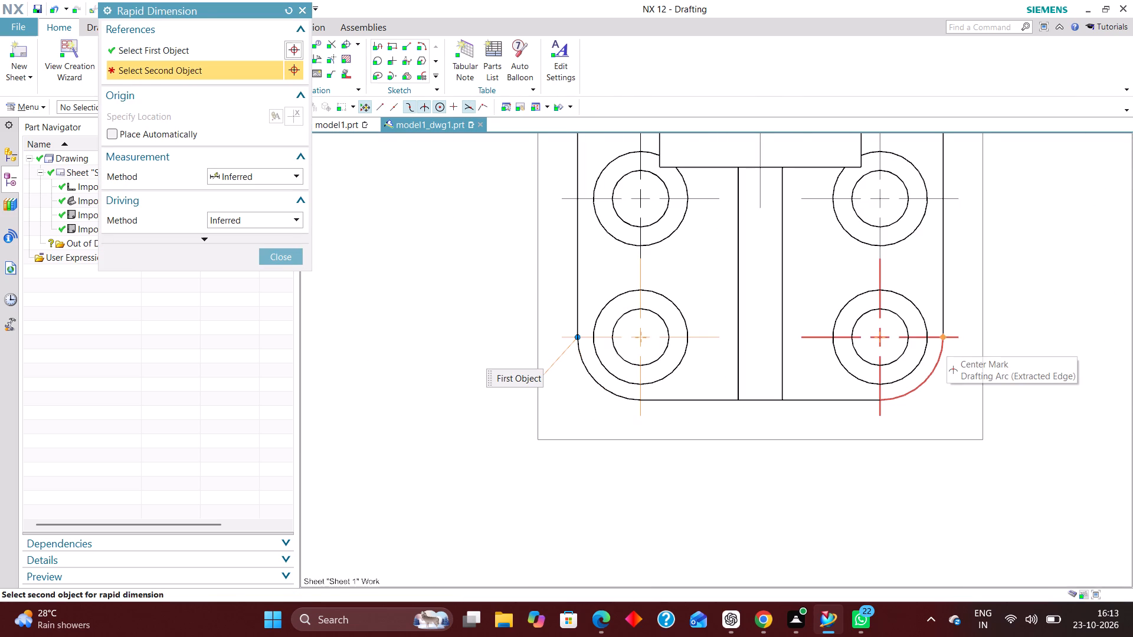
pyautogui.click(945, 340)
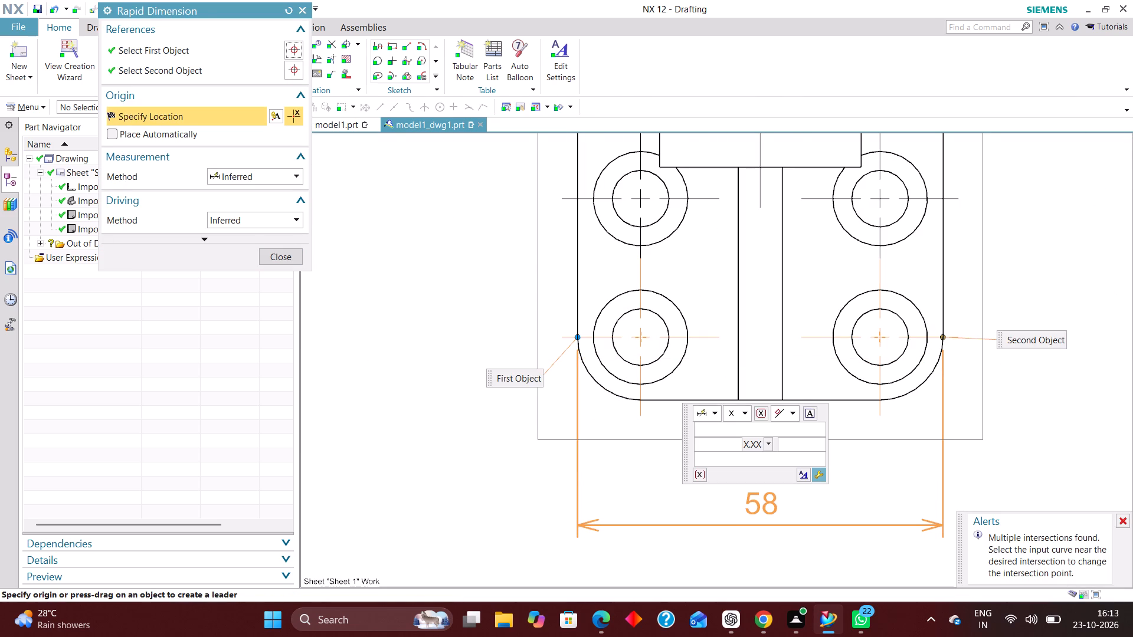
pyautogui.click(761, 503)
# Add a vertical Rapid Dimension to the right of the four-hole plate, from its bottom edge to the corner where the sloped edge begins.
pyautogui.scroll(-3, 669, 465)
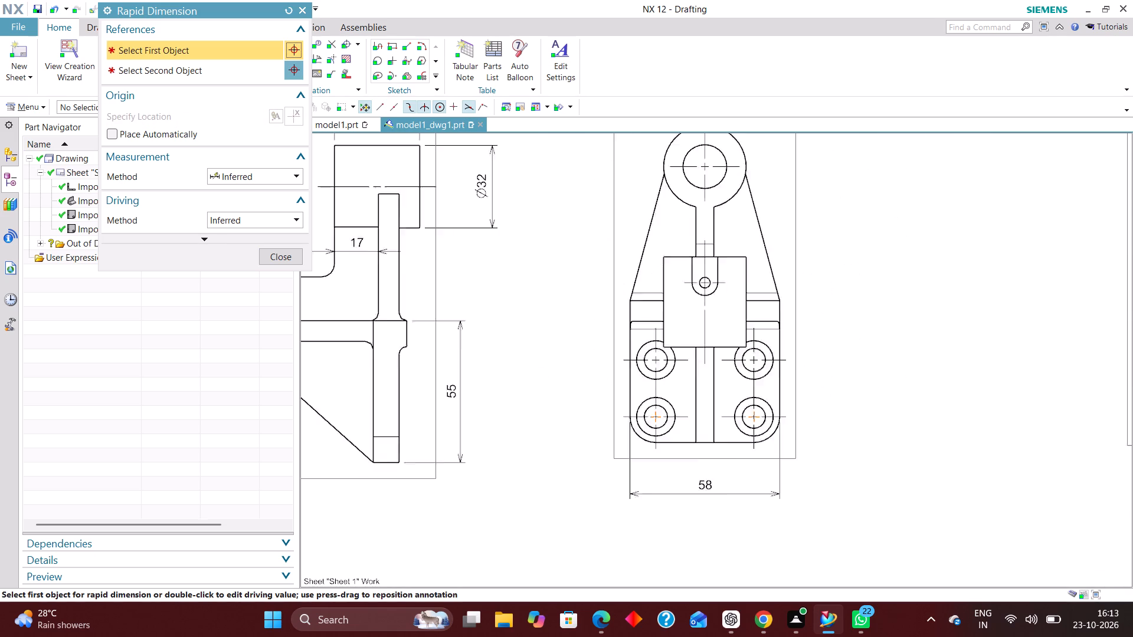
pyautogui.scroll(-2, 665, 475)
pyautogui.scroll(4, 709, 432)
pyautogui.scroll(6, 791, 426)
pyautogui.scroll(-4, 666, 478)
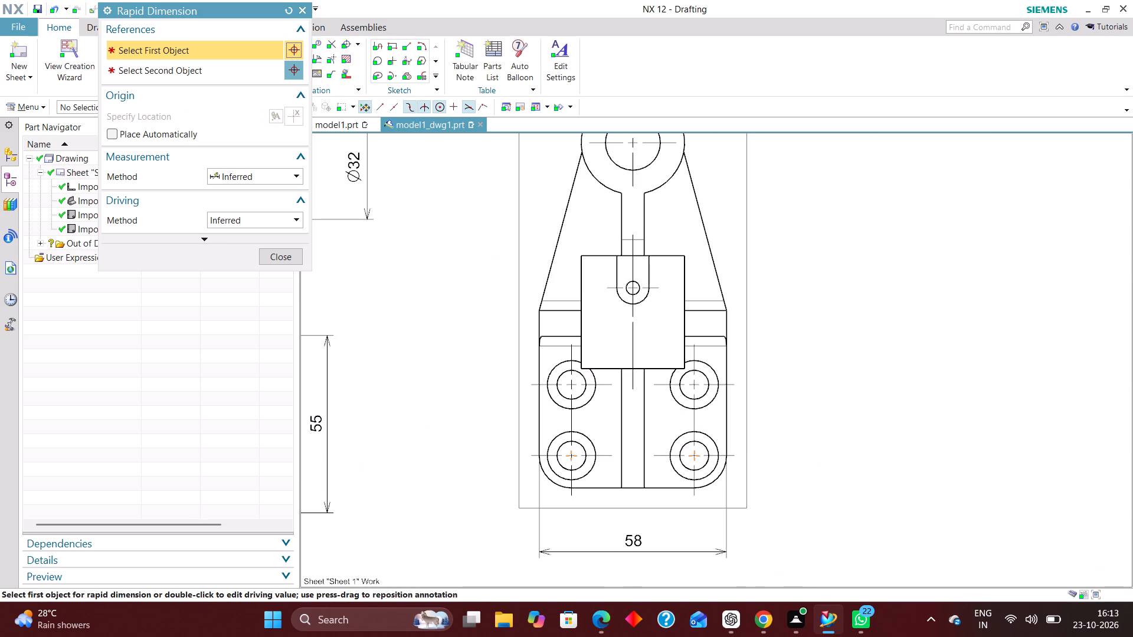
pyautogui.scroll(4, 702, 487)
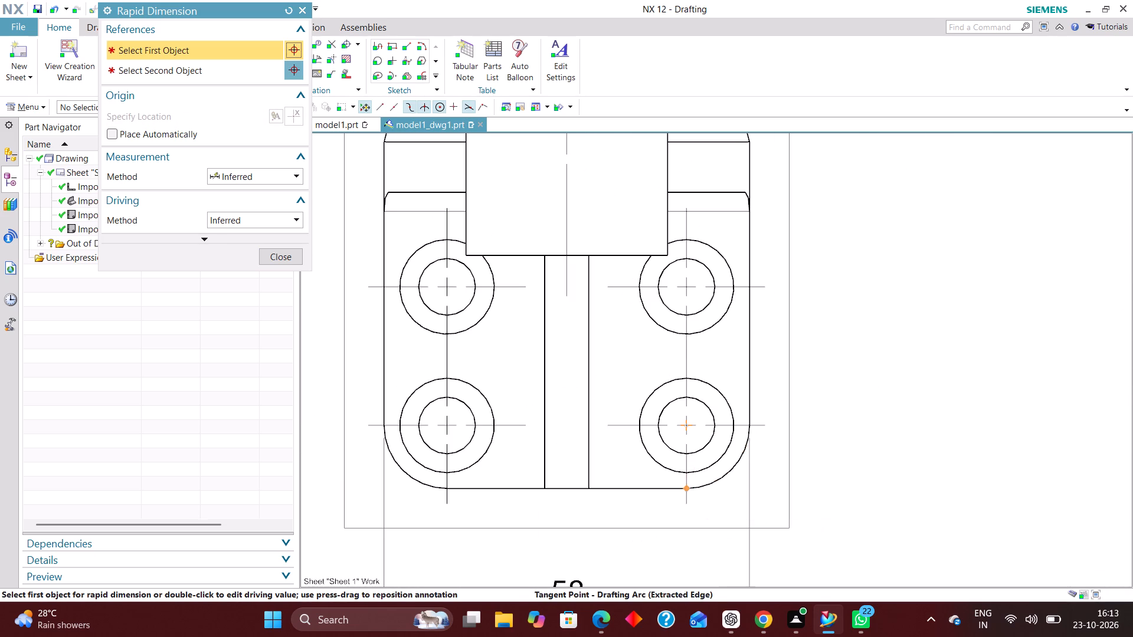
pyautogui.click(690, 491)
pyautogui.scroll(-3, 710, 513)
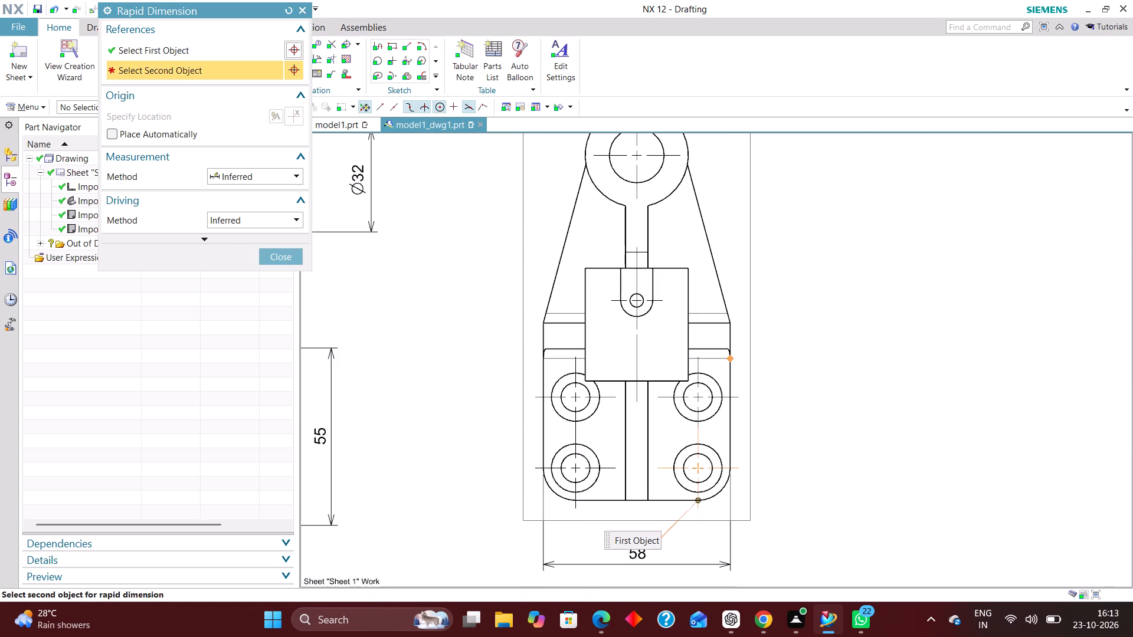
pyautogui.scroll(5, 706, 374)
pyautogui.scroll(-8, 735, 369)
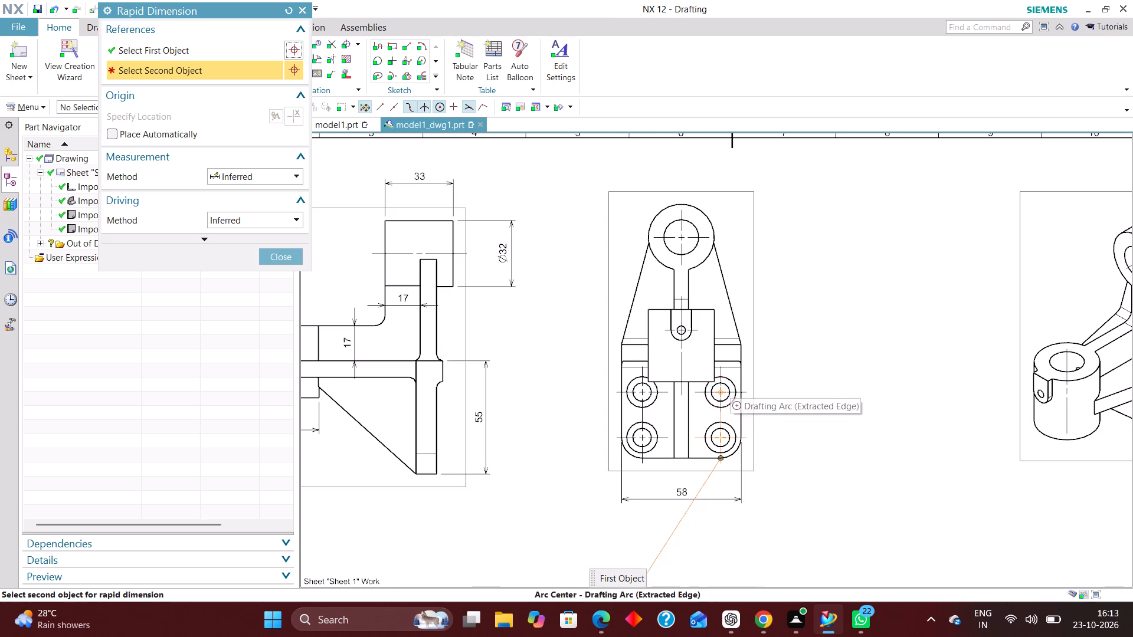
pyautogui.scroll(4, 748, 362)
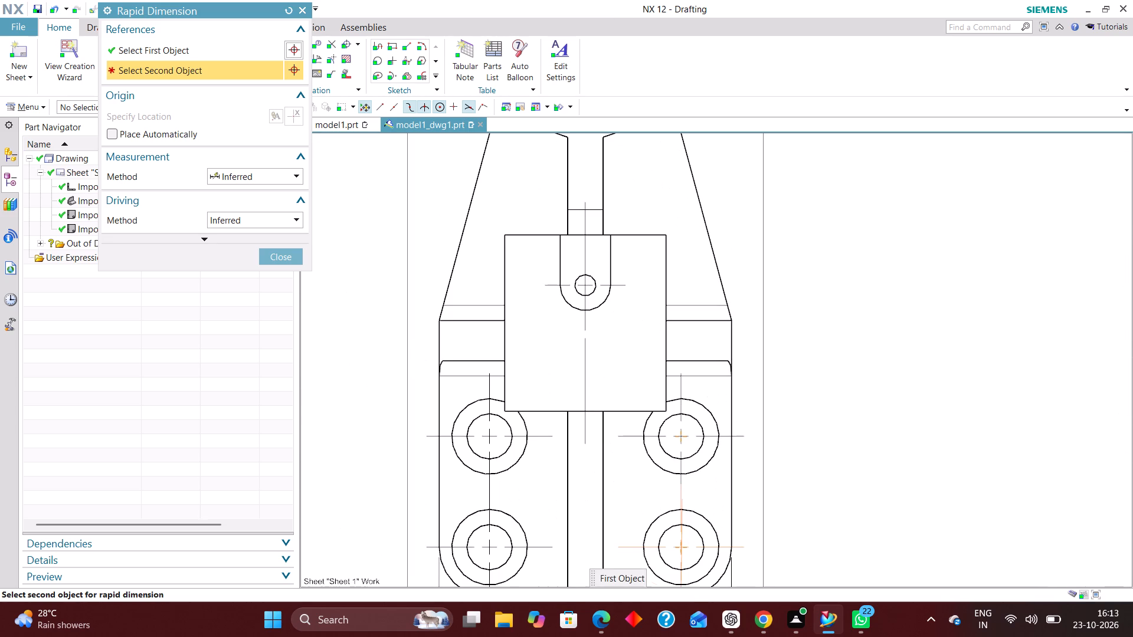
pyautogui.click(731, 320)
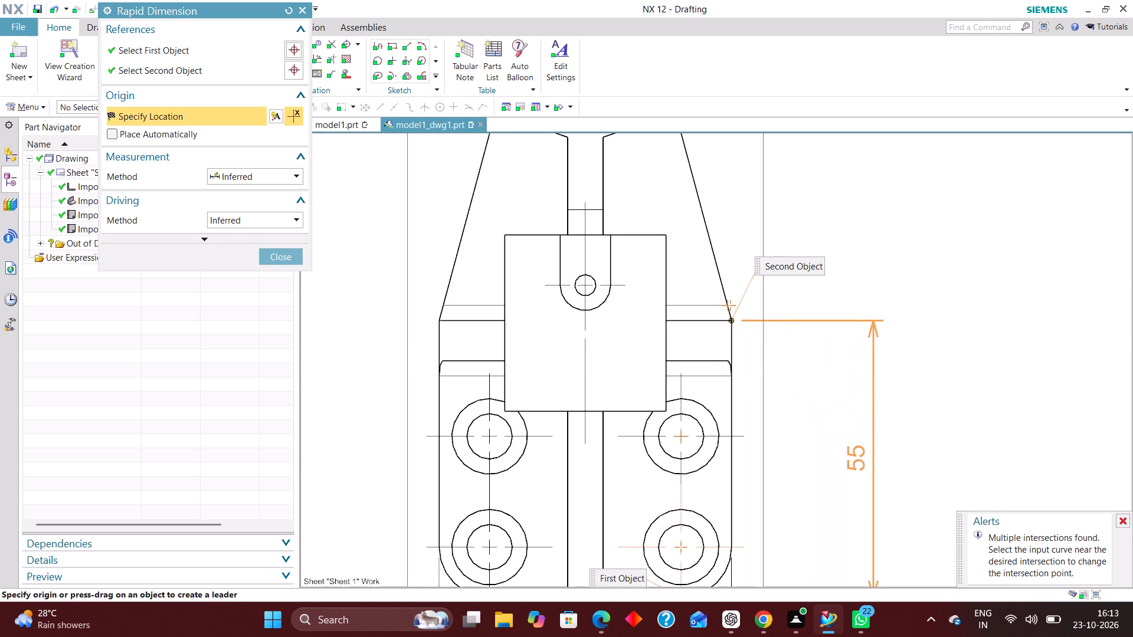
pyautogui.click(849, 452)
# Add a vertical Rapid Dimension left of the lower boss from its top edge to the small hole's centre mark, and finish dimensioning.
pyautogui.scroll(-4, 850, 359)
pyautogui.scroll(-1, 843, 418)
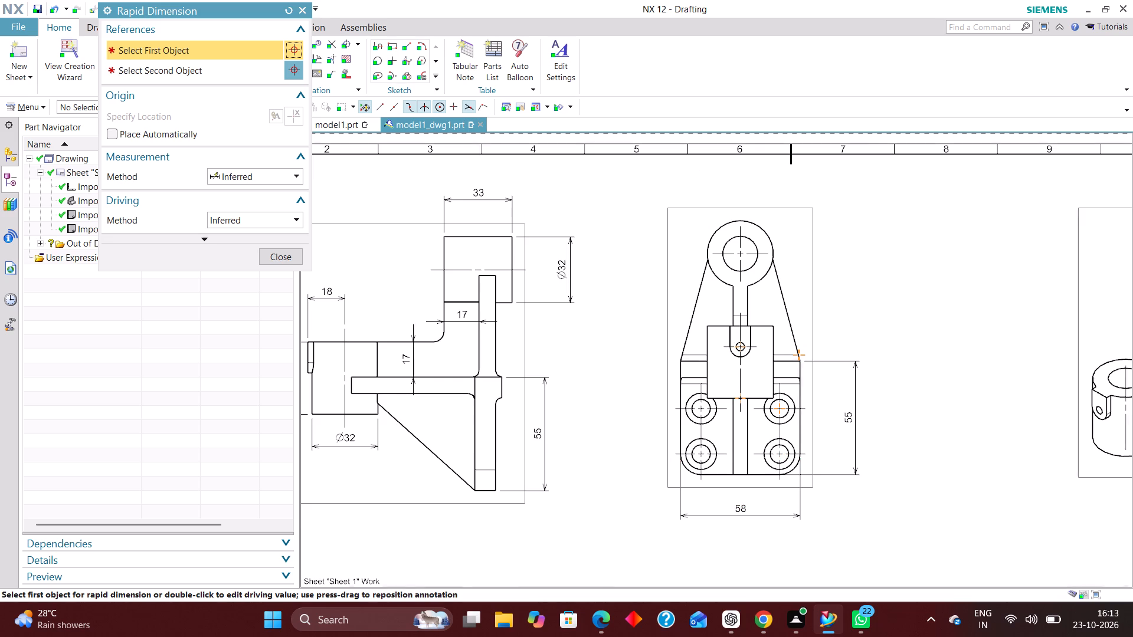
pyautogui.scroll(4, 748, 349)
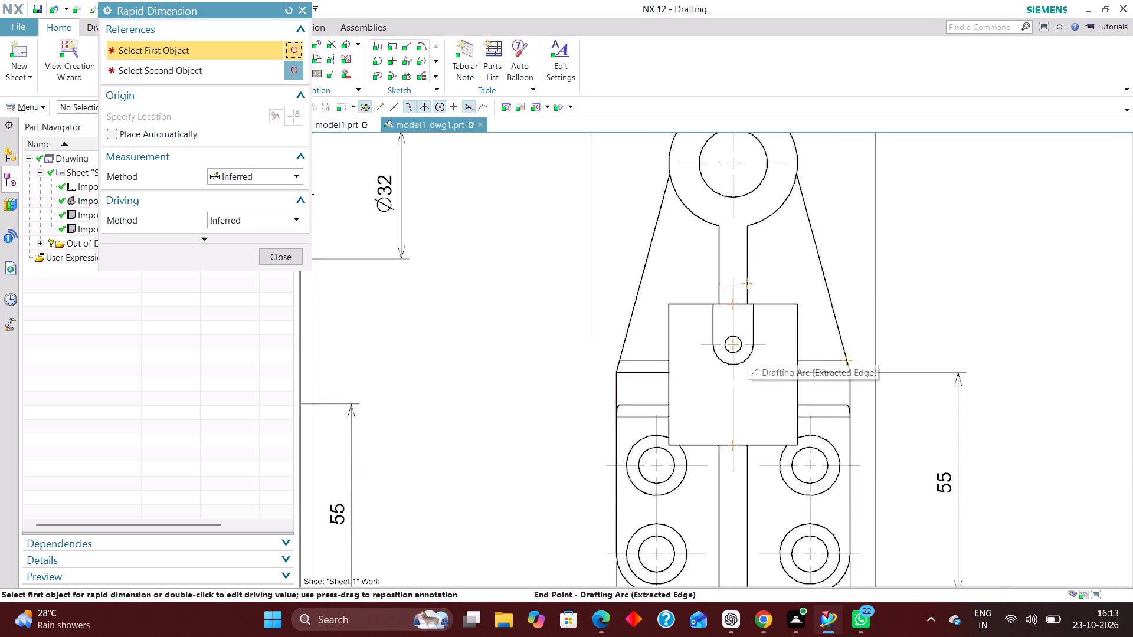
pyautogui.scroll(5, 733, 375)
pyautogui.scroll(-3, 743, 389)
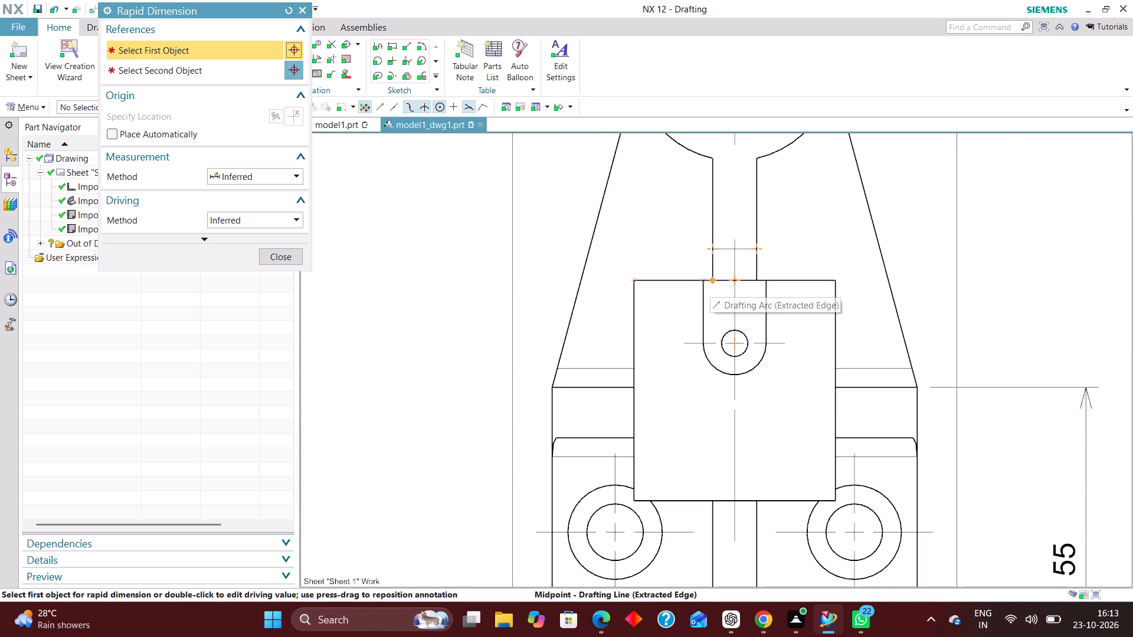
pyautogui.click(705, 281)
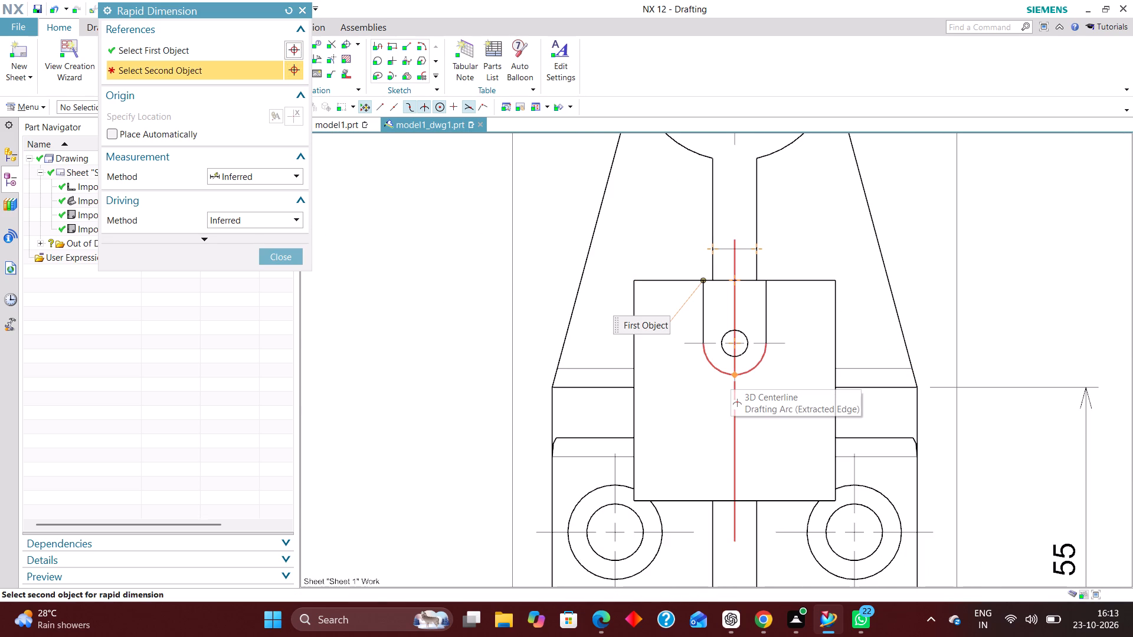
pyautogui.click(734, 375)
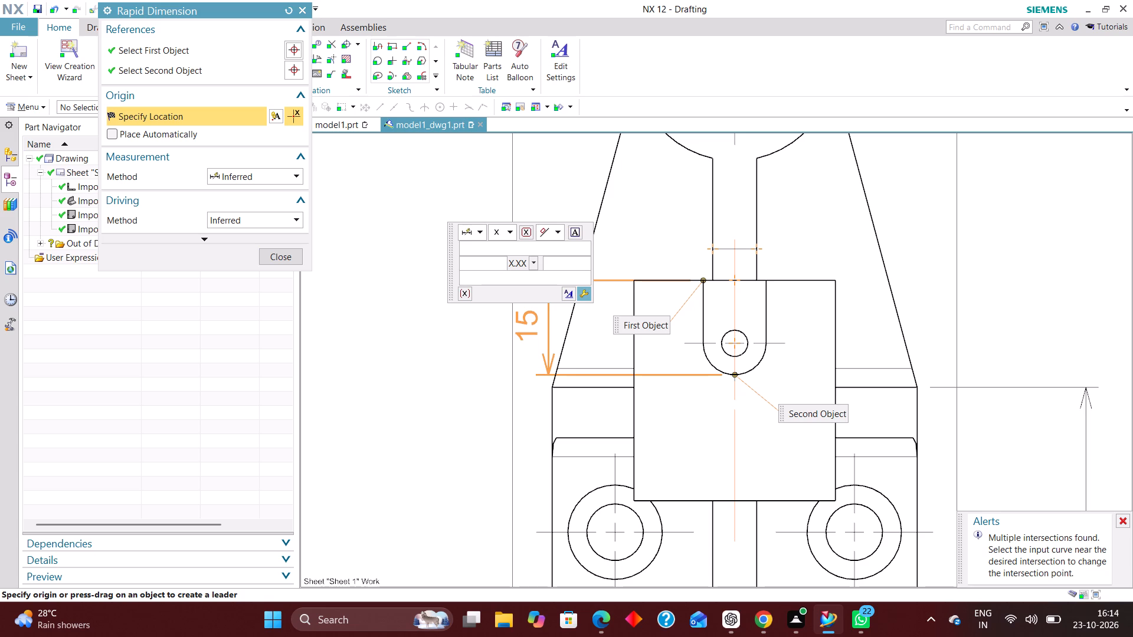
pyautogui.click(196, 77)
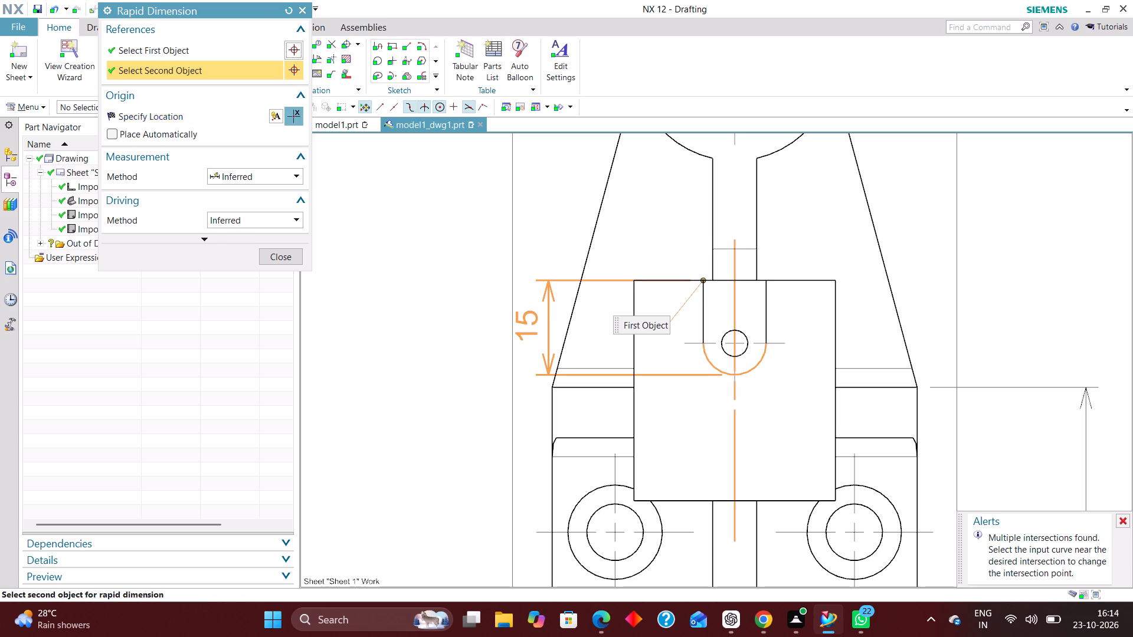
pyautogui.click(760, 342)
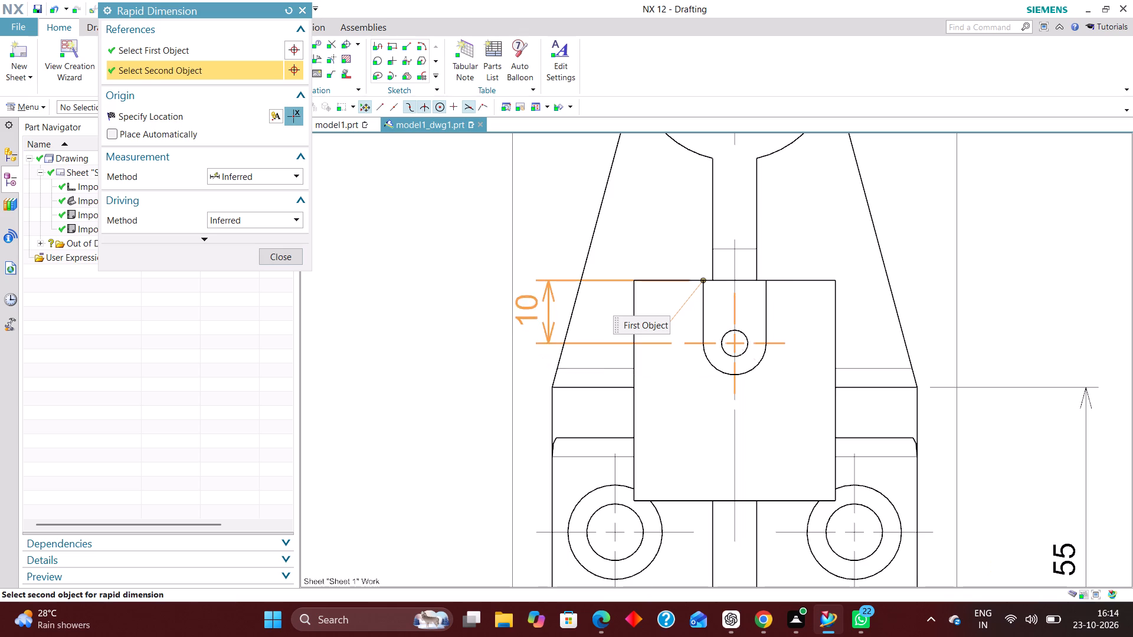
pyautogui.click(477, 315)
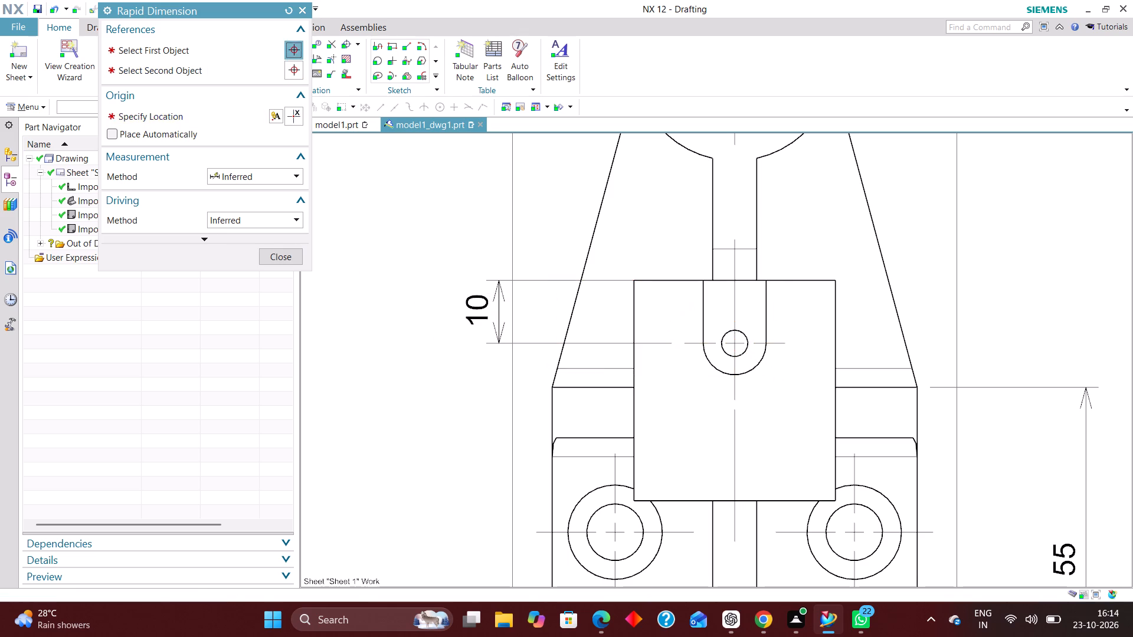
pyautogui.click(286, 256)
# Set the arrows of the small hole's vertical dimension to Out.
pyautogui.doubleClick(495, 321)
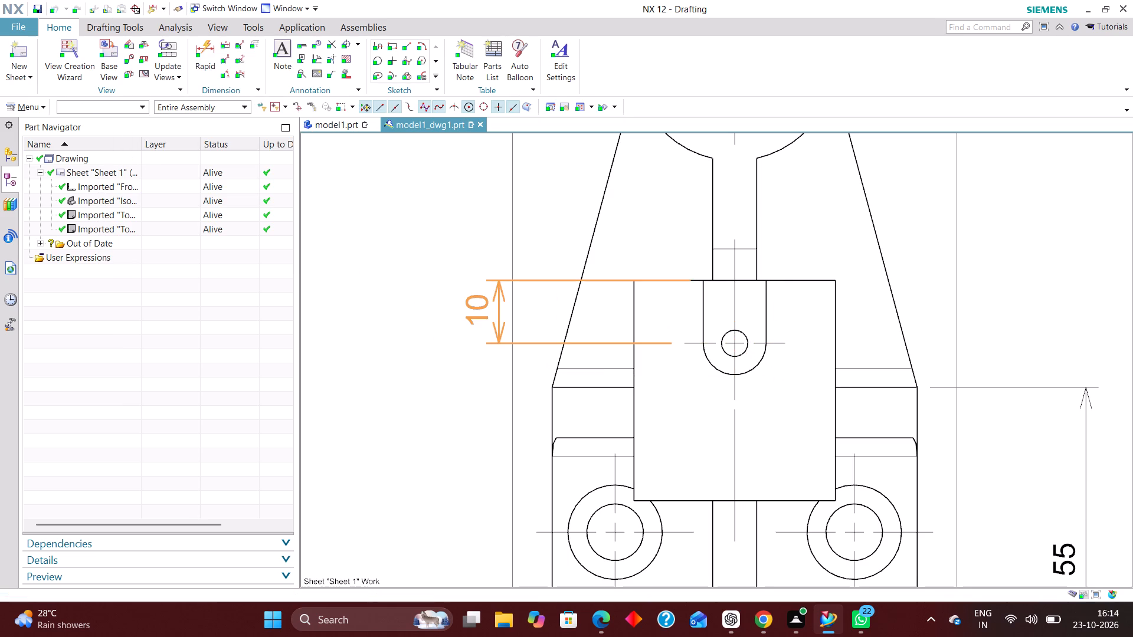
pyautogui.click(495, 278)
pyautogui.click(396, 192)
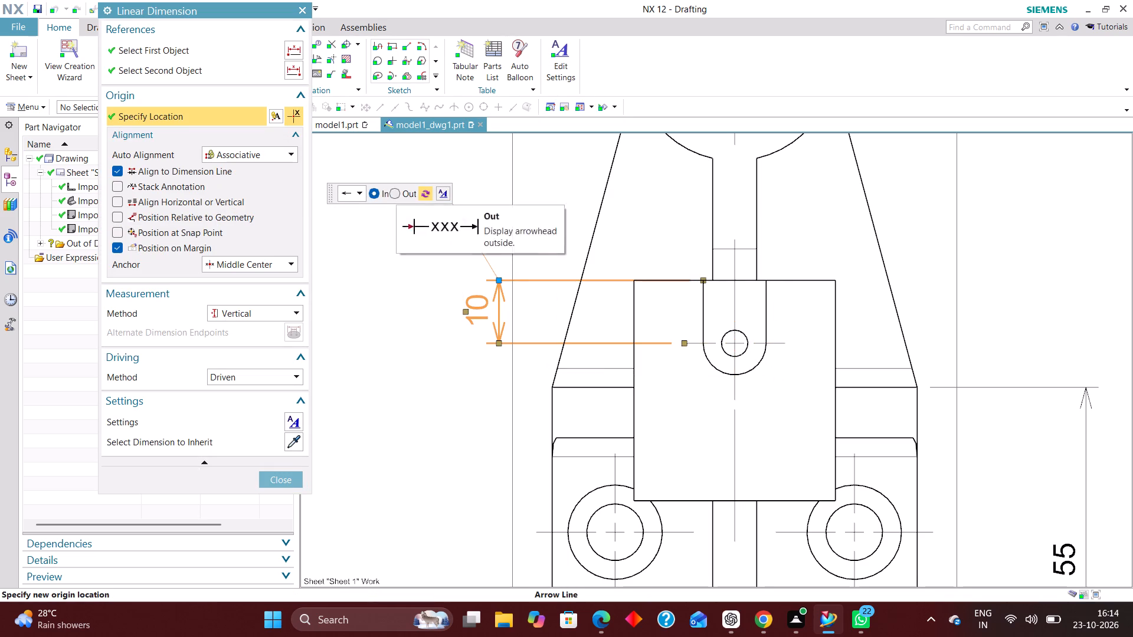
pyautogui.click(287, 481)
# Add a horizontal Rapid Dimension across the narrow web just below the upper boss ring in the four-hole view.
pyautogui.scroll(-3, 531, 351)
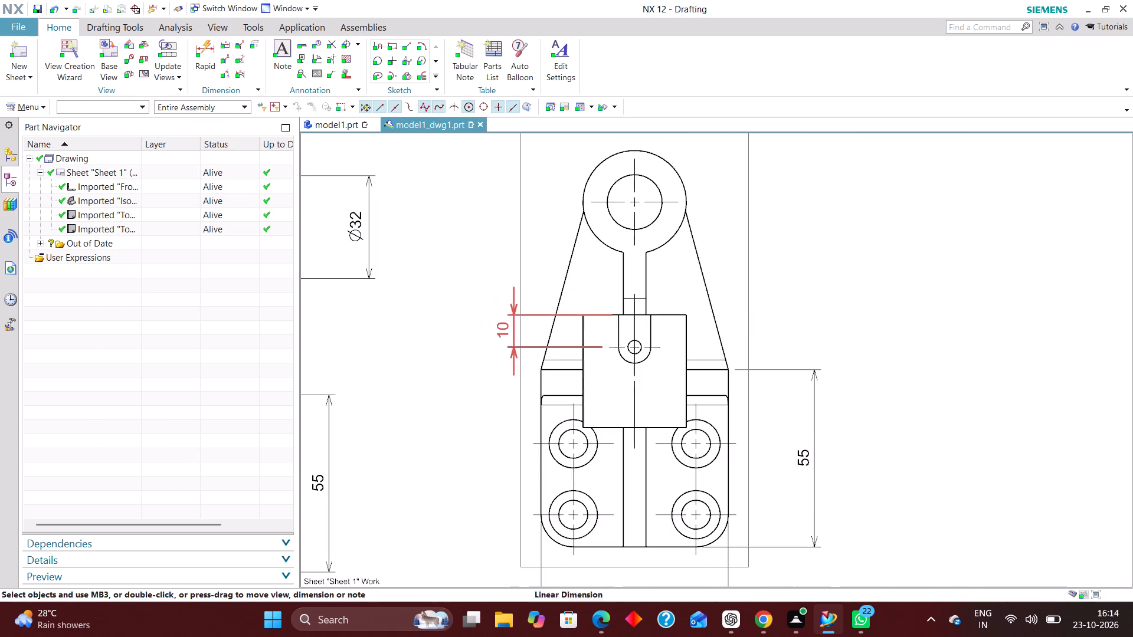
pyautogui.scroll(3, 647, 327)
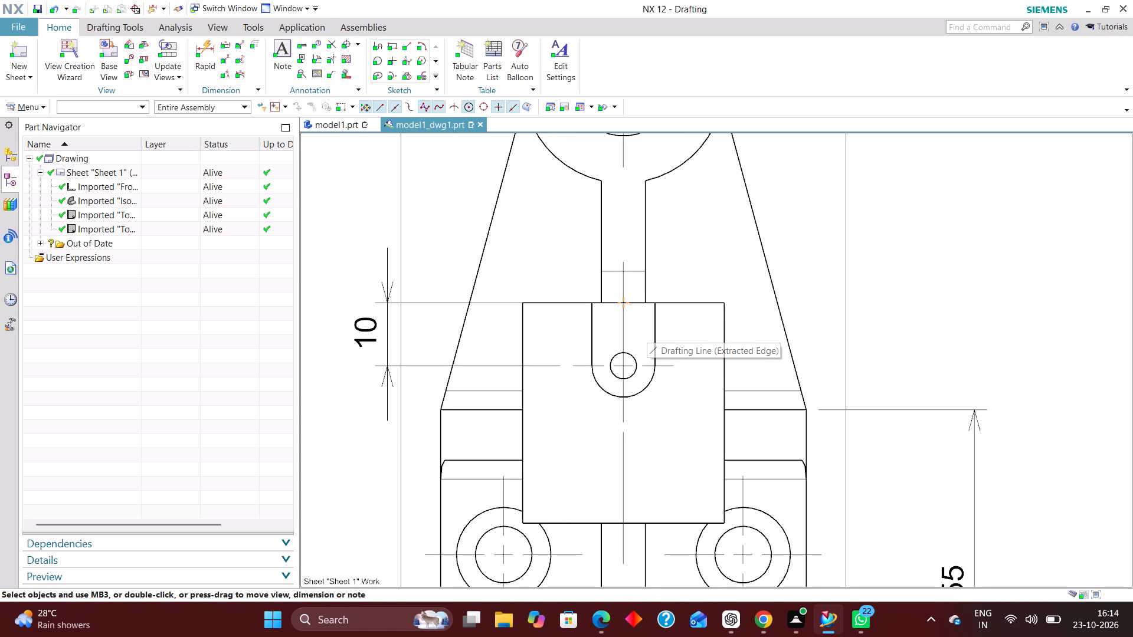
pyautogui.scroll(-6, 594, 395)
pyautogui.scroll(4, 621, 355)
pyautogui.scroll(-2, 621, 355)
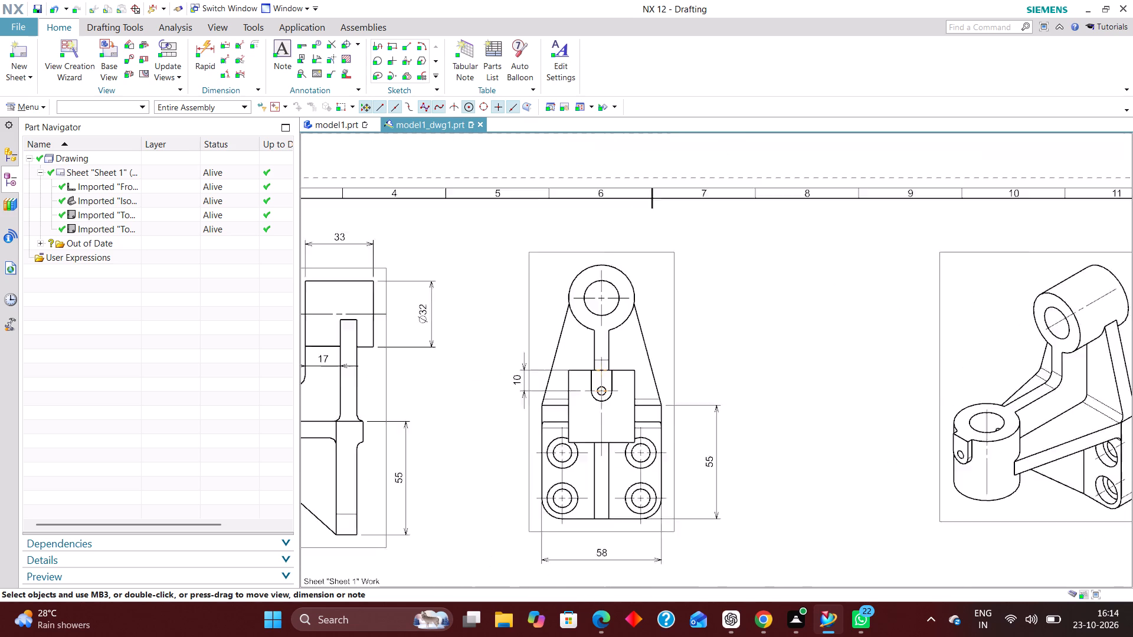
pyautogui.scroll(-2, 621, 355)
pyautogui.scroll(4, 608, 429)
pyautogui.scroll(-2, 608, 435)
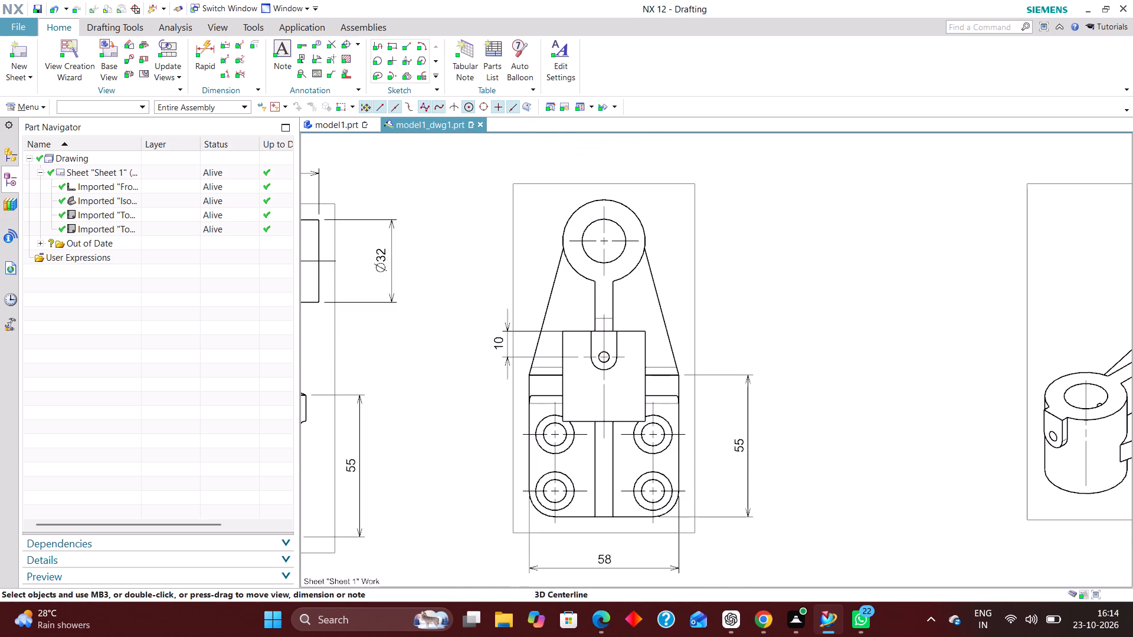
pyautogui.click(203, 54)
pyautogui.scroll(4, 578, 319)
pyautogui.click(623, 226)
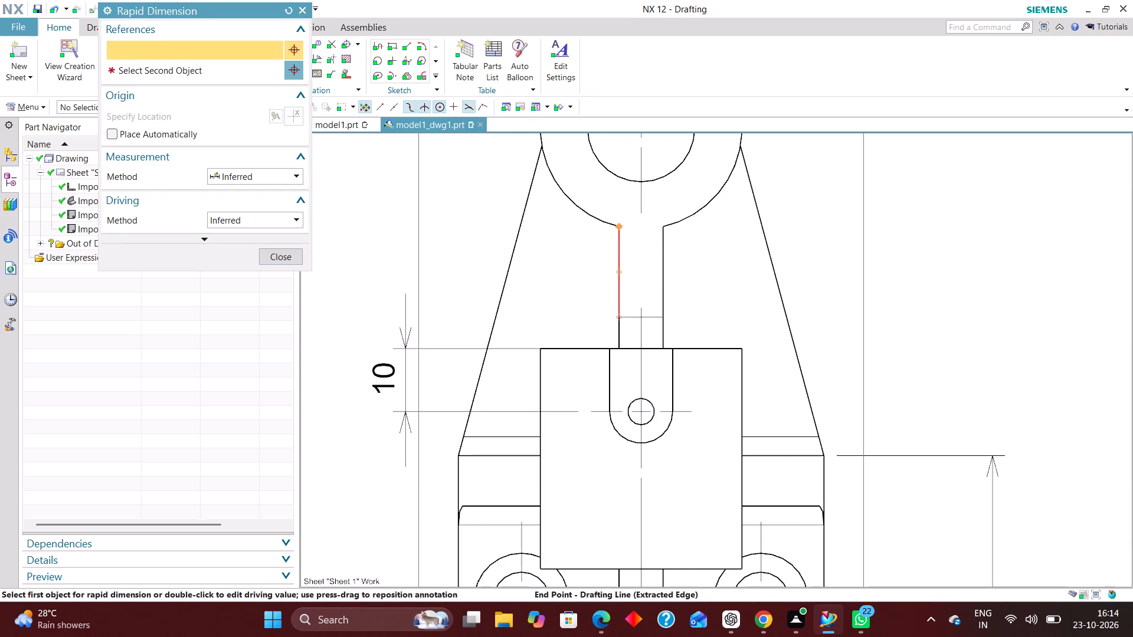
pyautogui.click(663, 226)
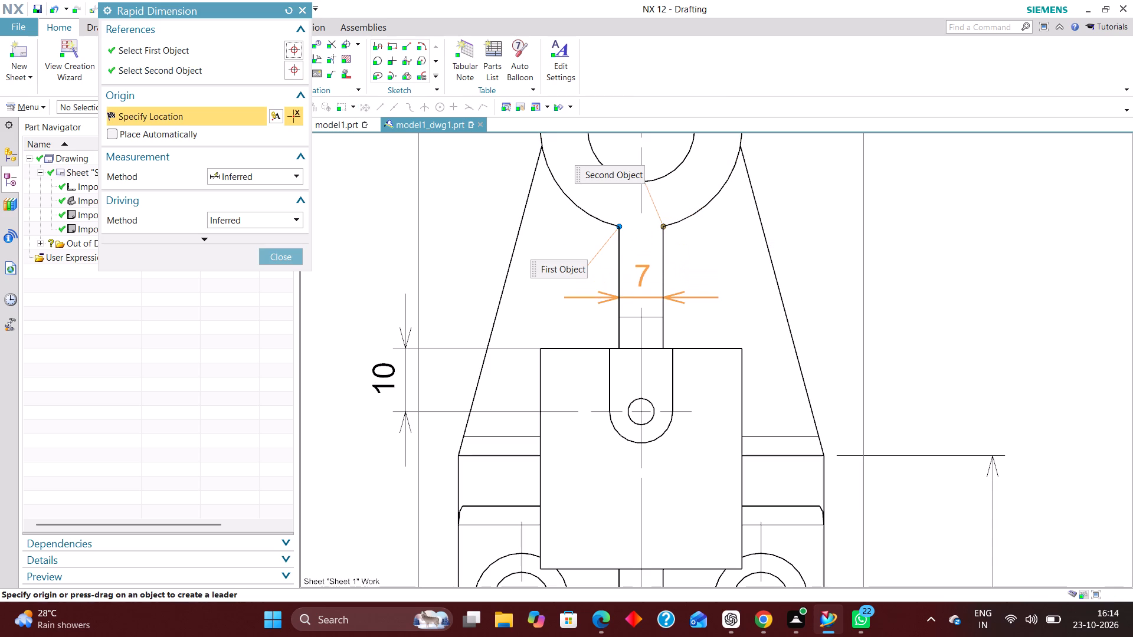
pyautogui.click(640, 275)
pyautogui.scroll(-4, 588, 278)
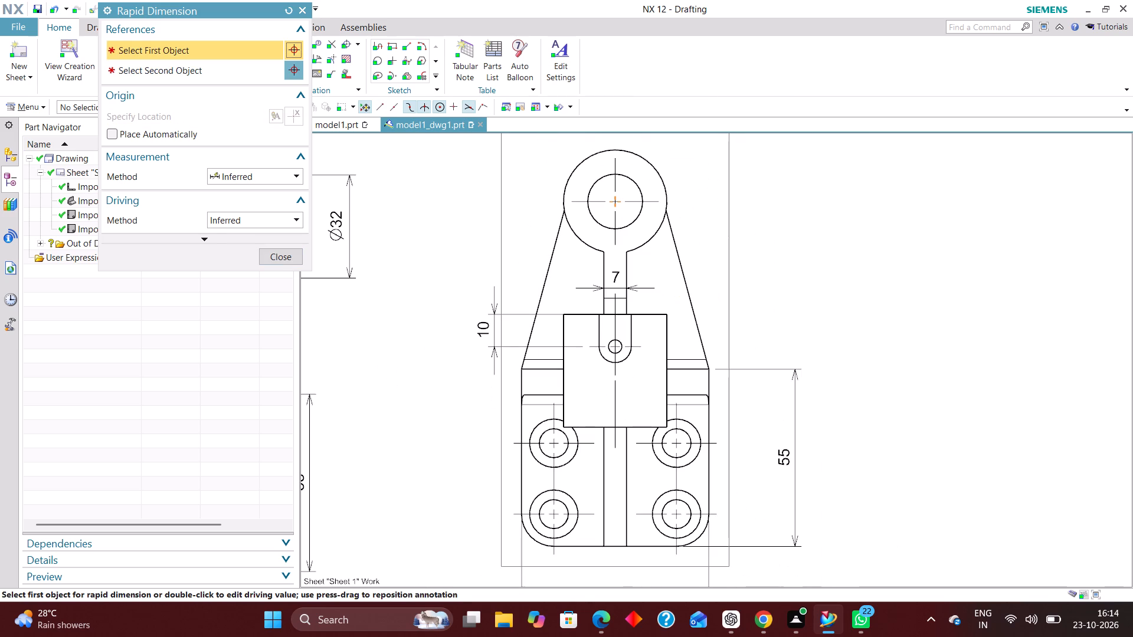
# Add a horizontal Rapid Dimension below the vertical plate's bottom edge in the side-profile view, measuring the plate's thickness.
pyautogui.scroll(-3, 600, 225)
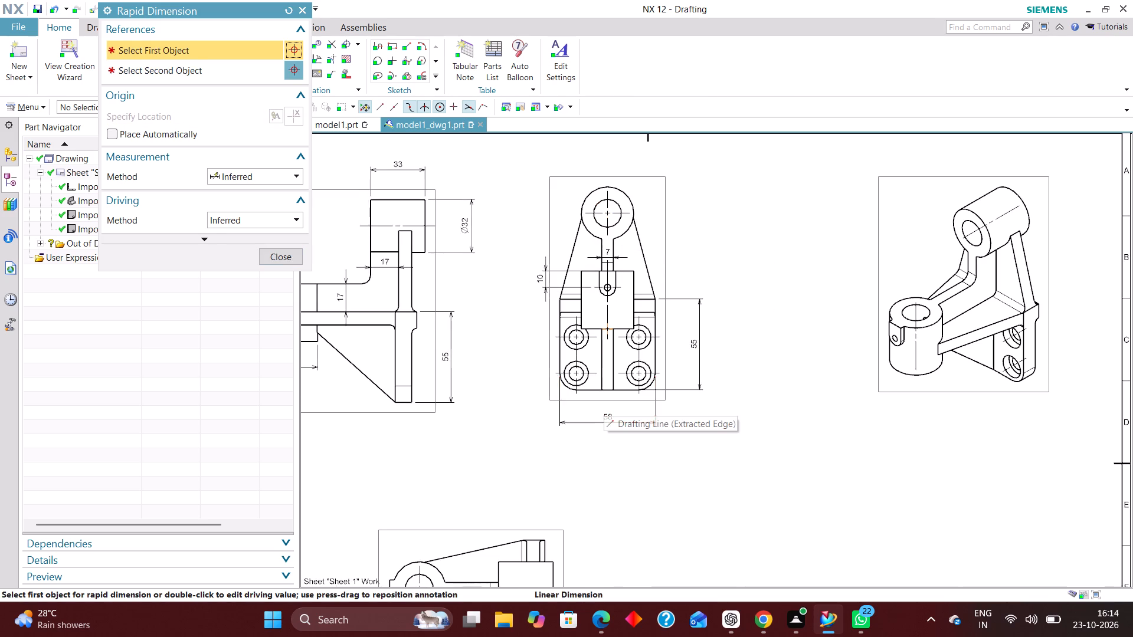
pyautogui.scroll(-3, 610, 304)
pyautogui.scroll(6, 533, 460)
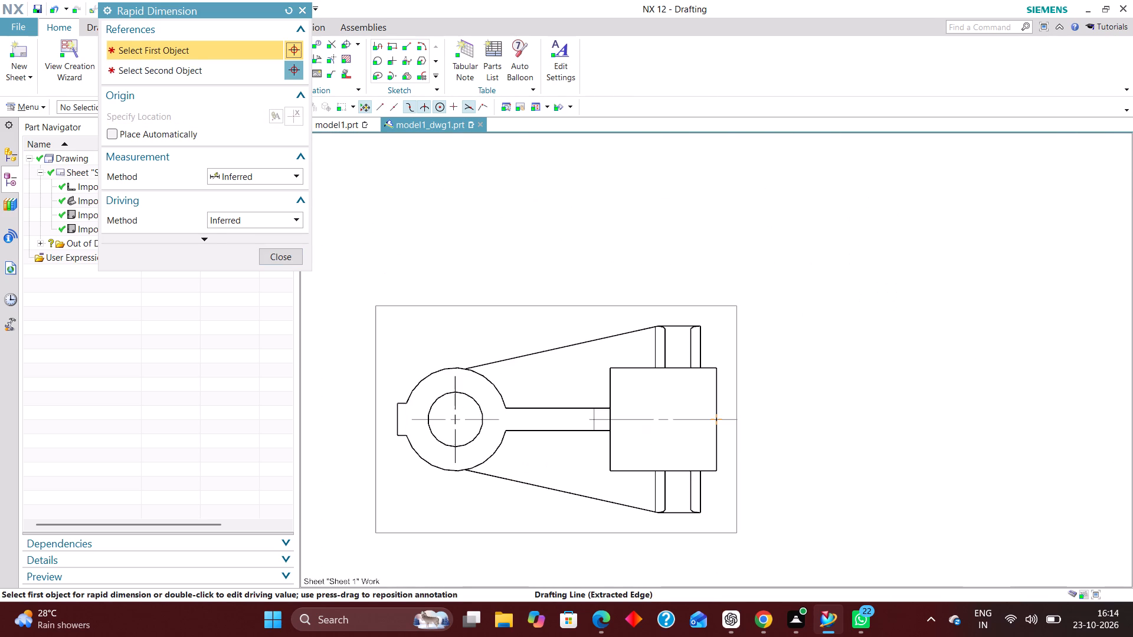
pyautogui.scroll(-5, 554, 428)
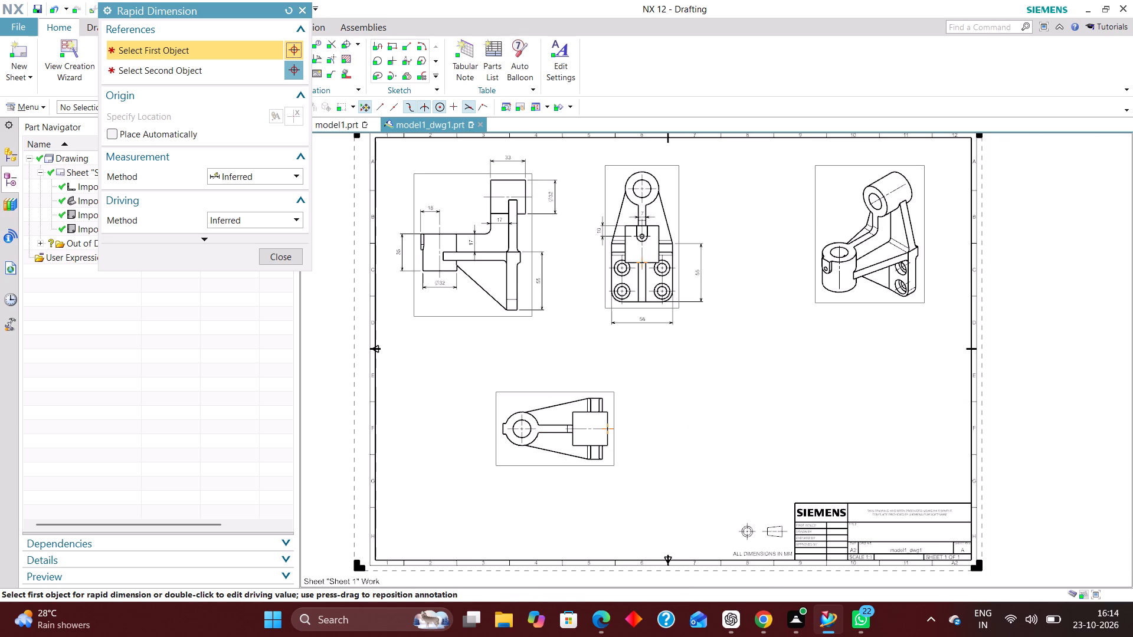
pyautogui.scroll(6, 497, 252)
pyautogui.scroll(-3, 569, 384)
pyautogui.scroll(6, 549, 435)
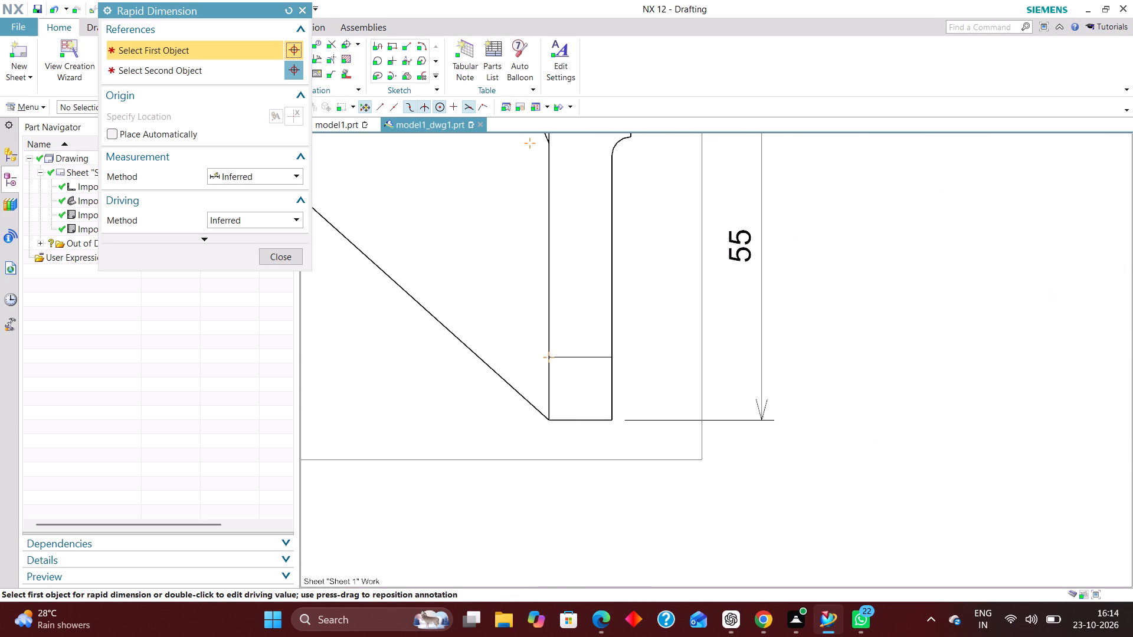
pyautogui.click(549, 422)
pyautogui.click(614, 422)
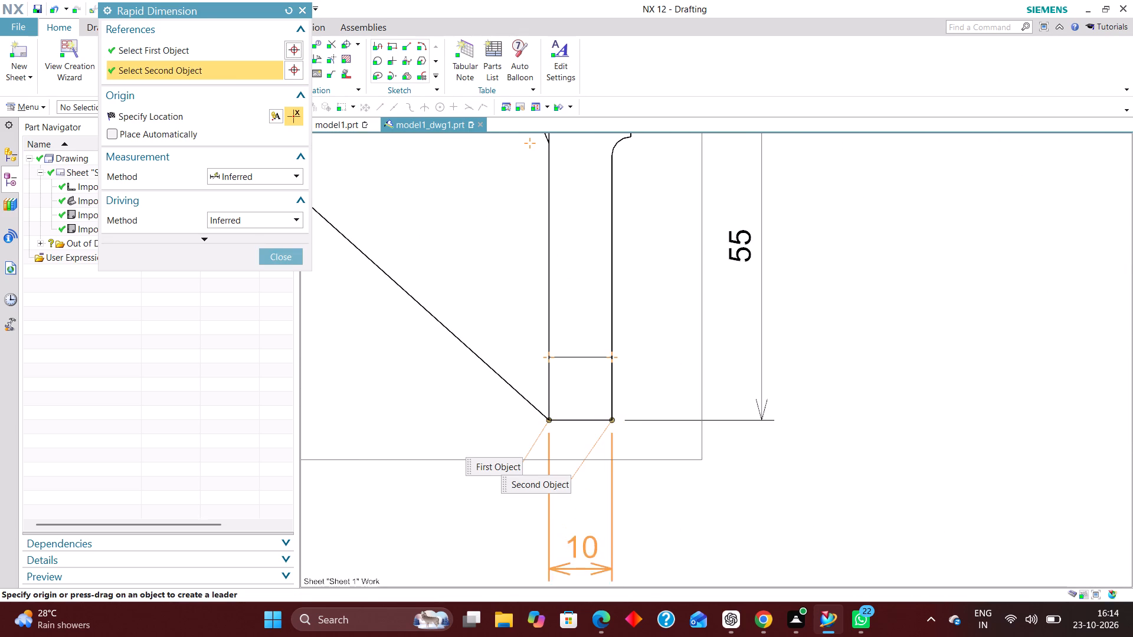
pyautogui.click(583, 529)
# Add a horizontal Rapid Dimension across the upper vertical web, between its two faces just above the fillets.
pyautogui.scroll(-4, 523, 547)
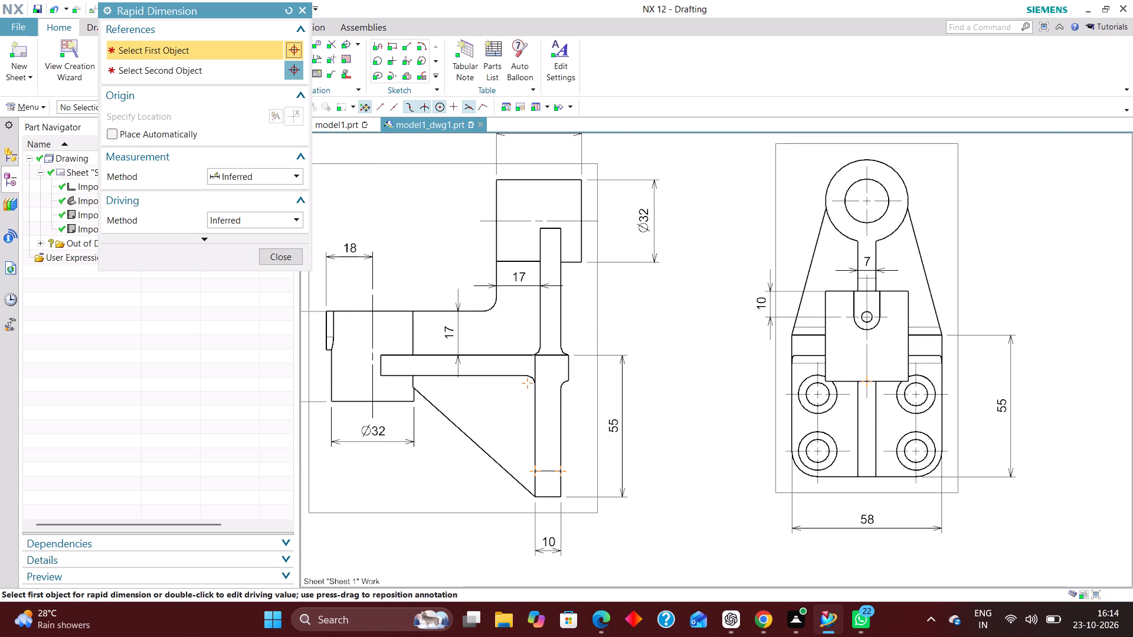
pyautogui.scroll(-1, 528, 544)
pyautogui.scroll(5, 541, 317)
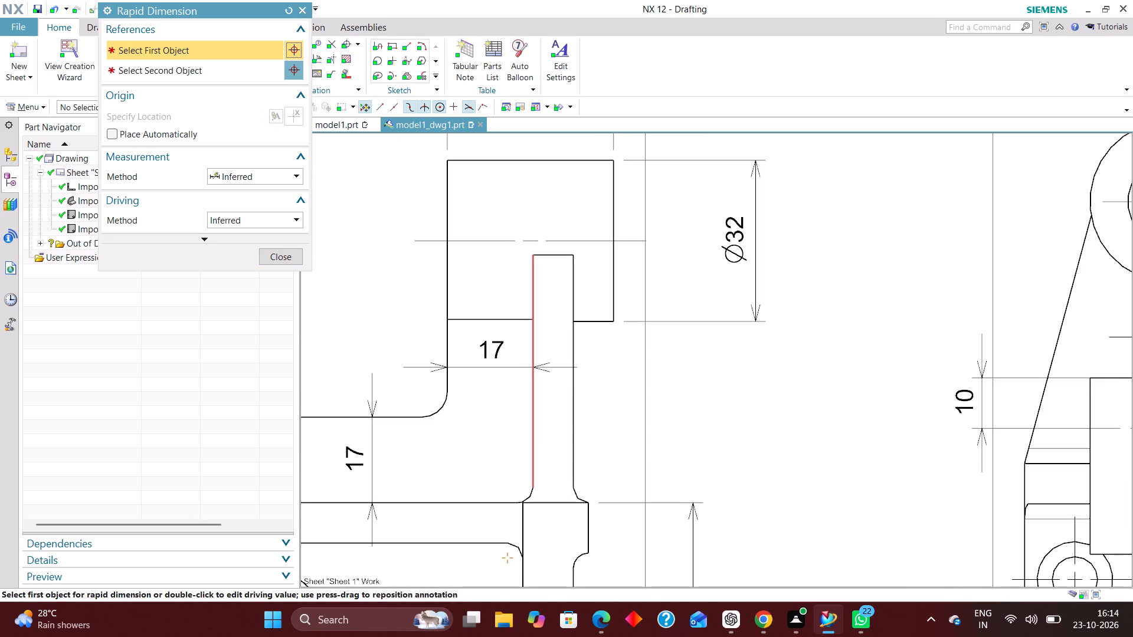
pyautogui.click(535, 489)
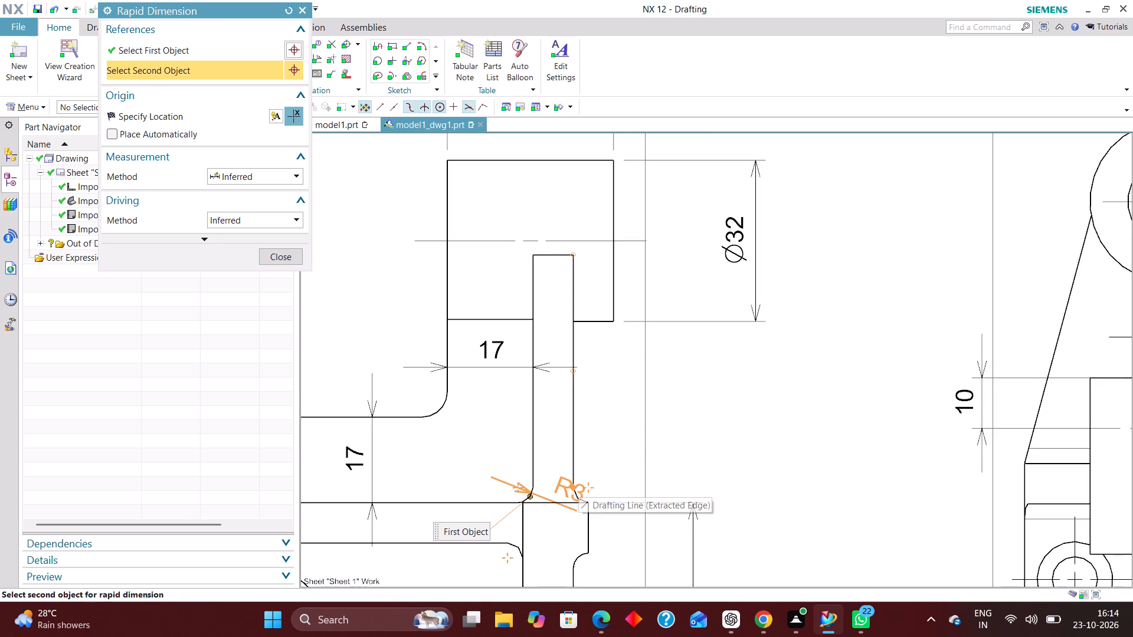
pyautogui.click(573, 485)
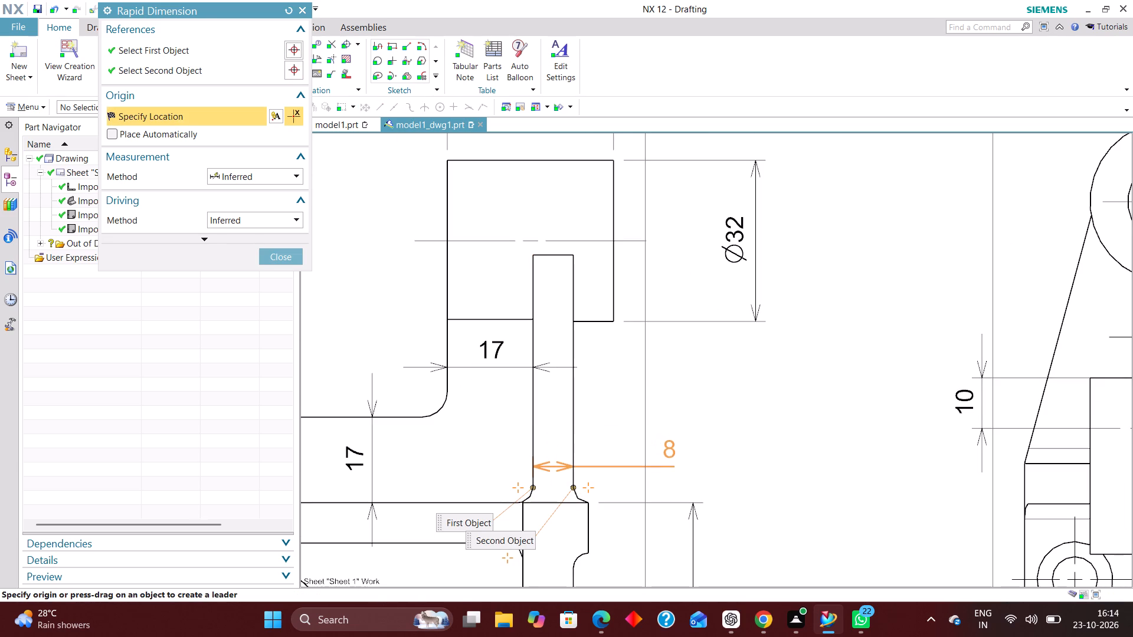
pyautogui.click(553, 428)
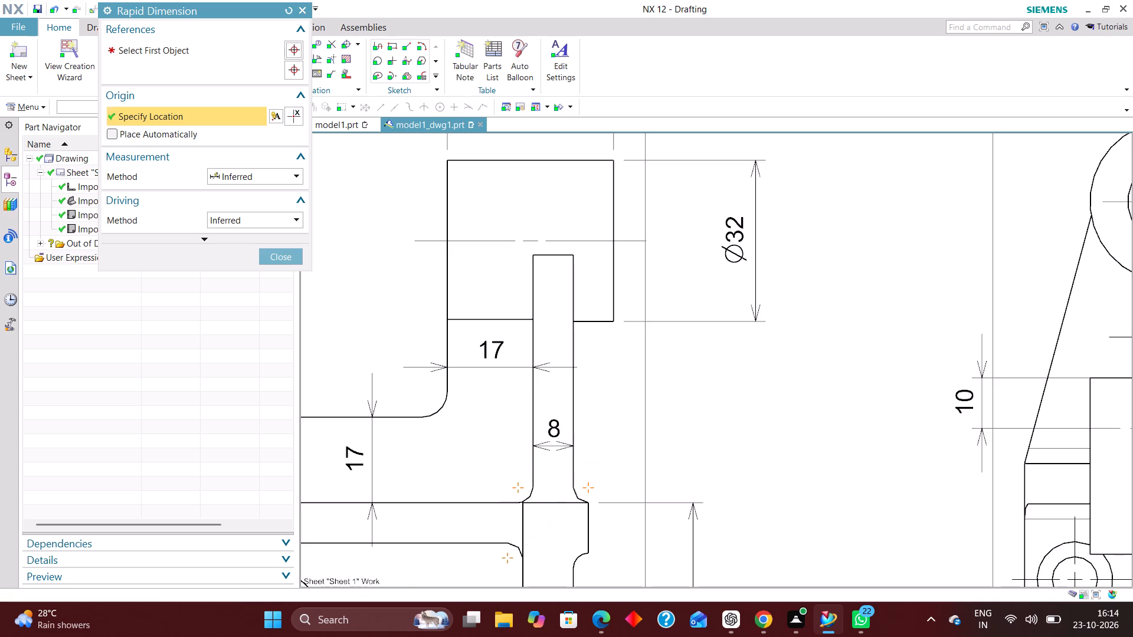
# Add a Rapid Dimension for the horizontal arm's thickness between its top and bottom edges, and finish dimensioning.
pyautogui.scroll(-3, 686, 379)
pyautogui.scroll(3, 541, 467)
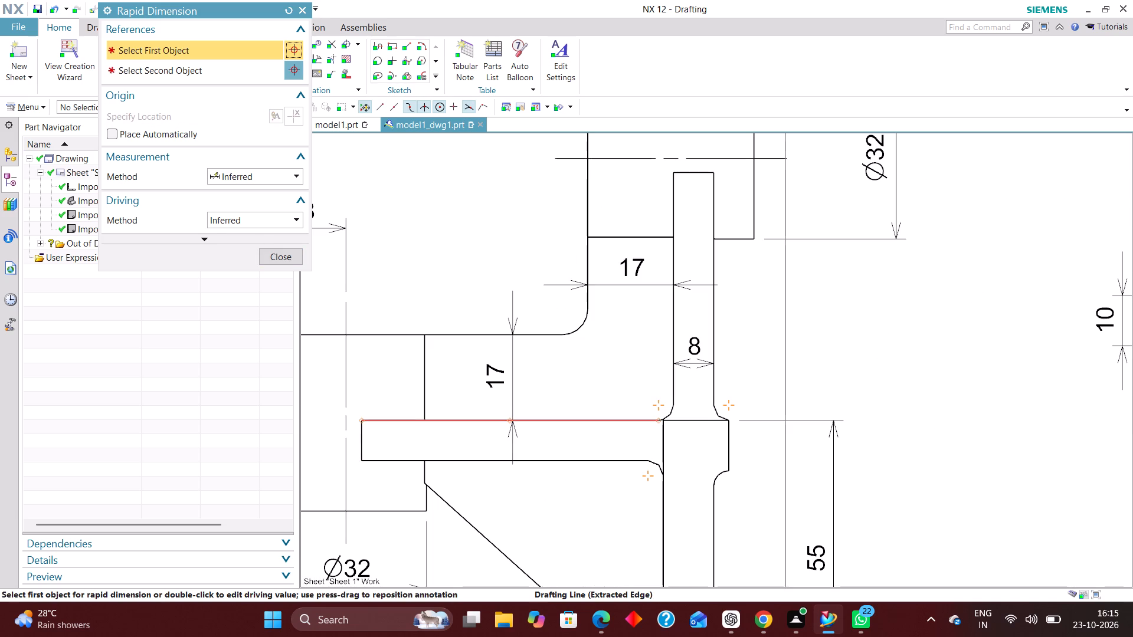
pyautogui.click(564, 420)
pyautogui.click(555, 461)
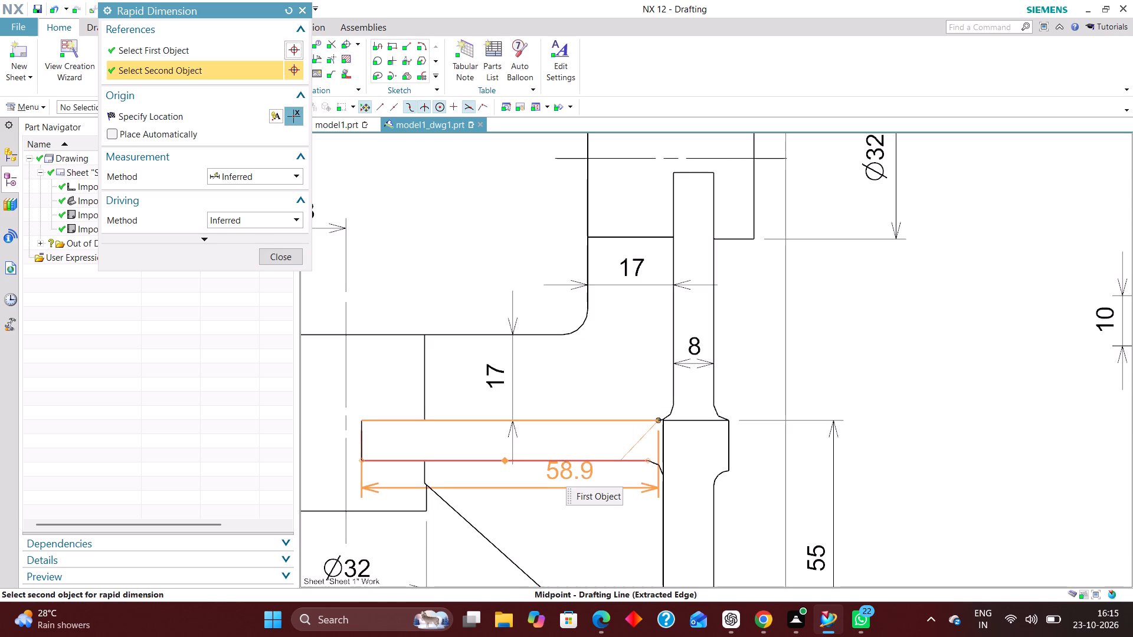
pyautogui.click(588, 438)
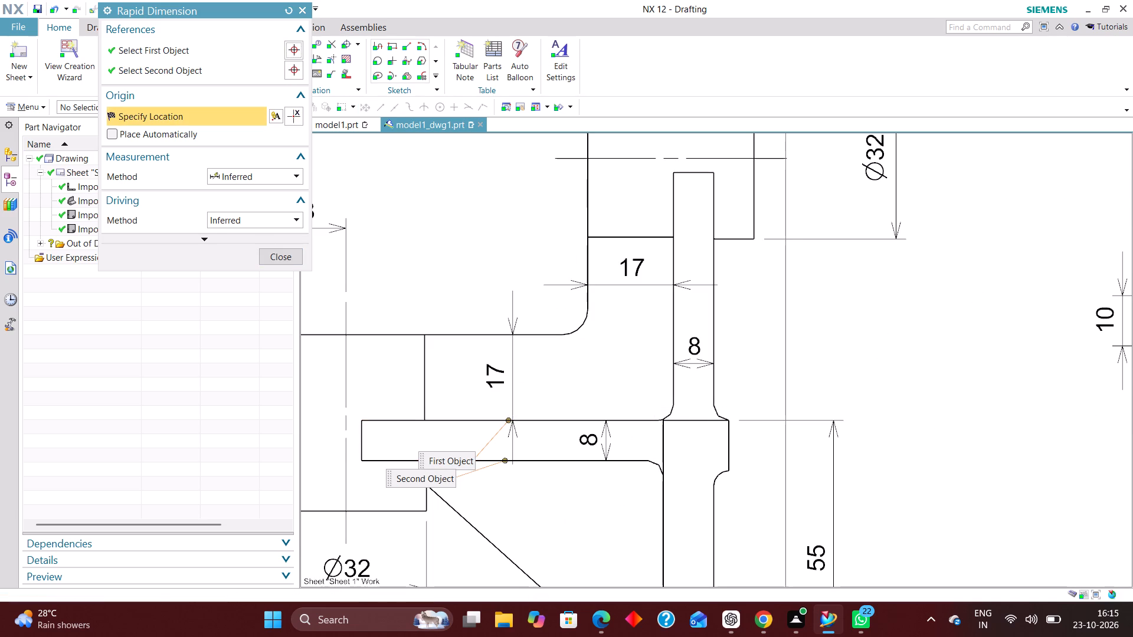
pyautogui.click(287, 256)
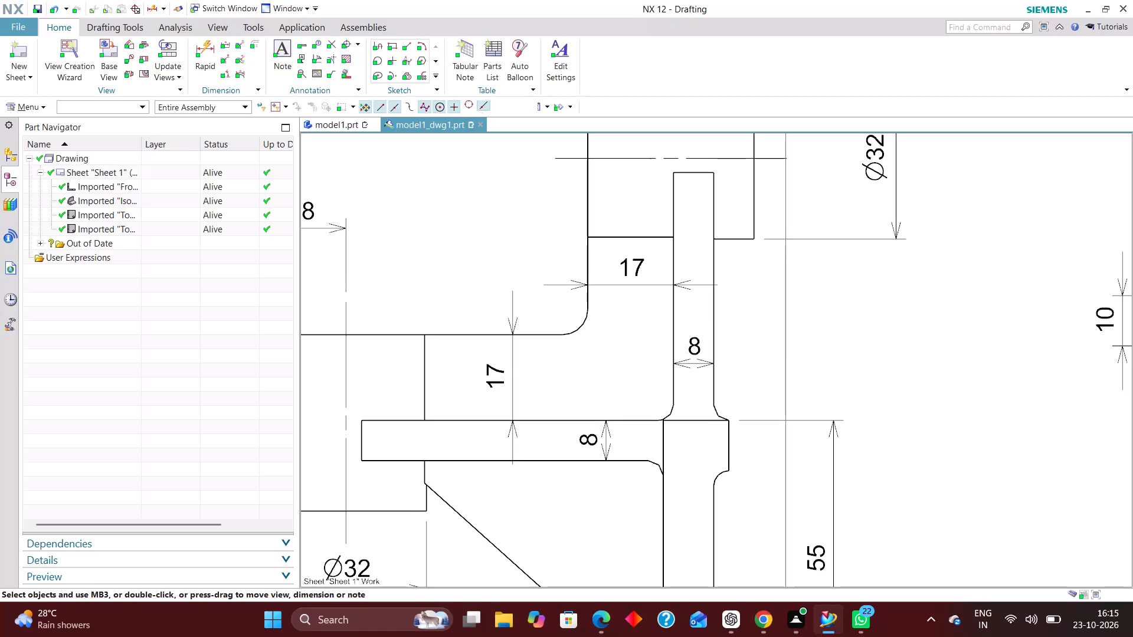
# Set the arrows of the horizontal arm's thickness dimension to Out.
pyautogui.doubleClick(601, 438)
pyautogui.click(607, 421)
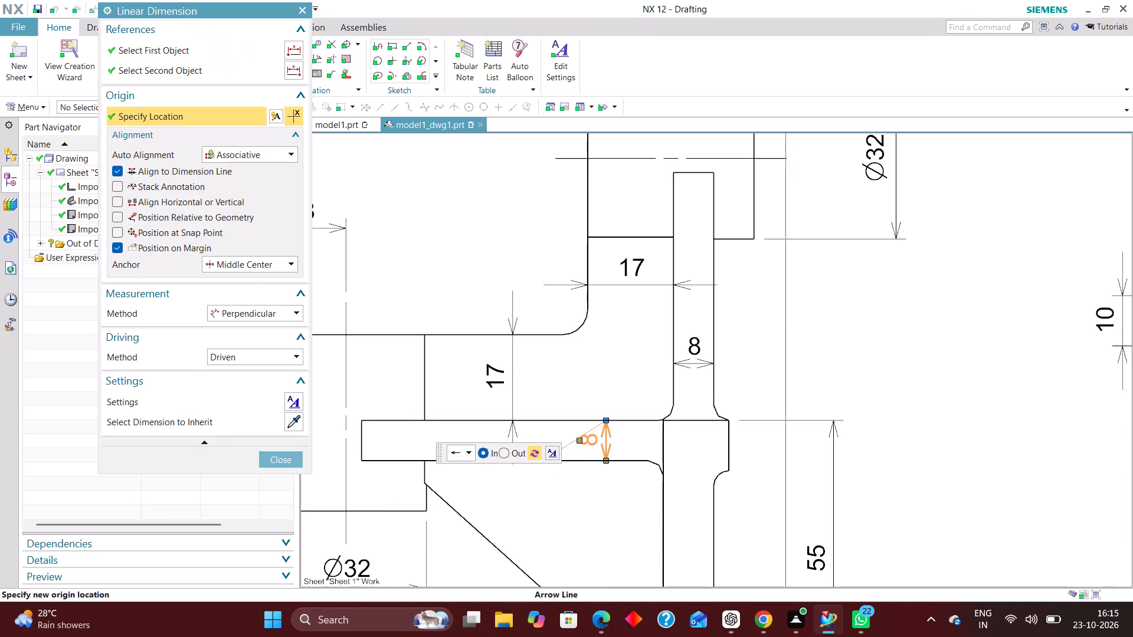
pyautogui.click(503, 449)
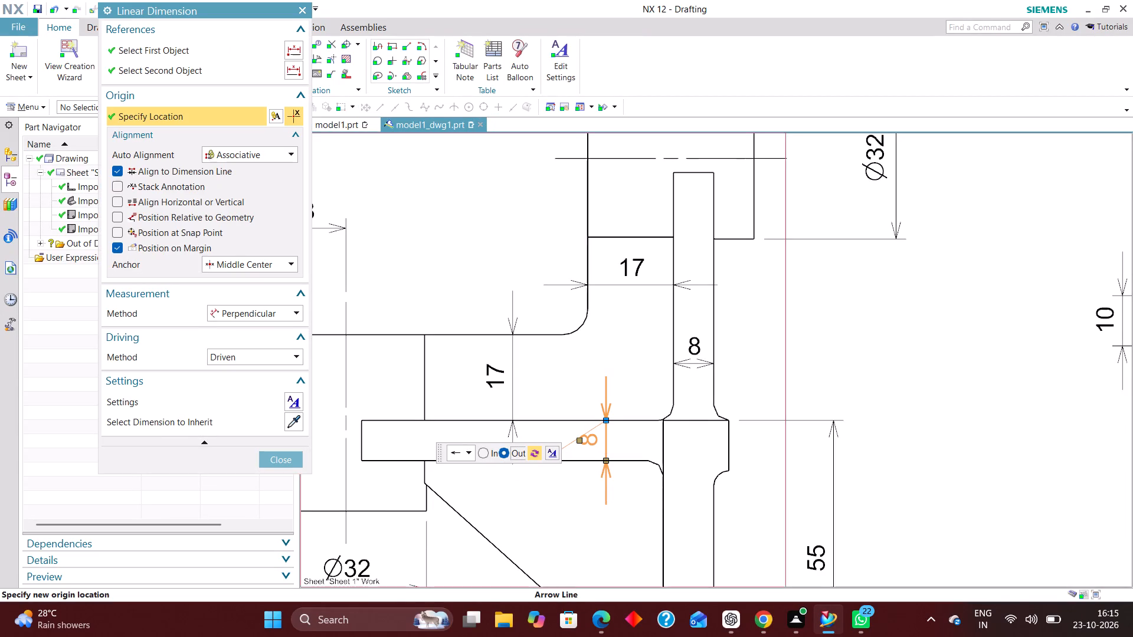
pyautogui.click(714, 363)
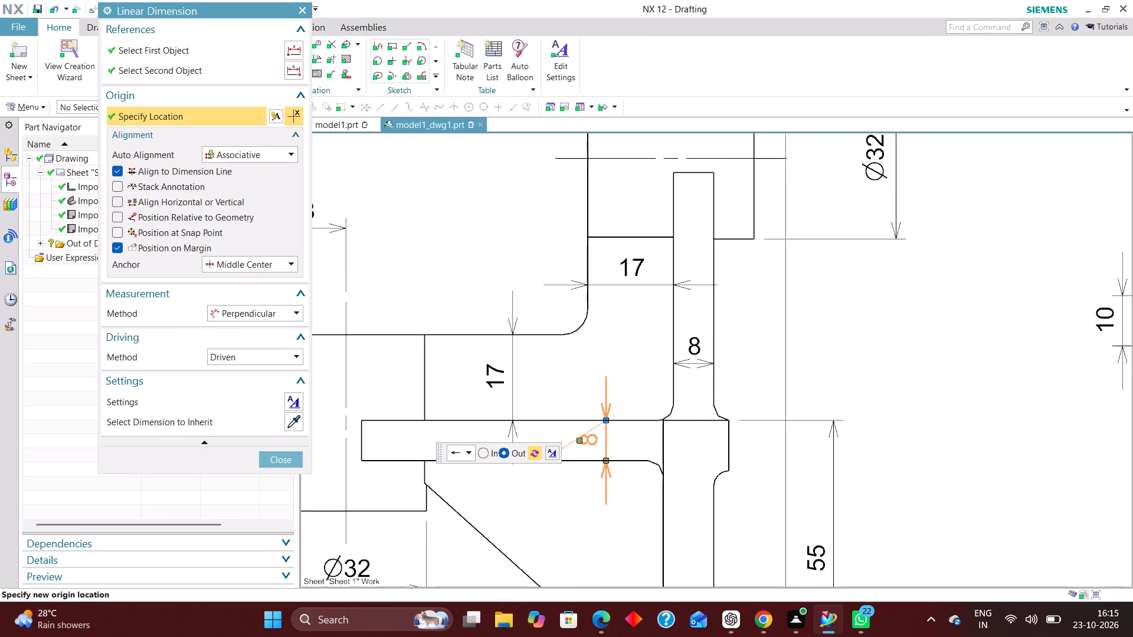
pyautogui.click(287, 458)
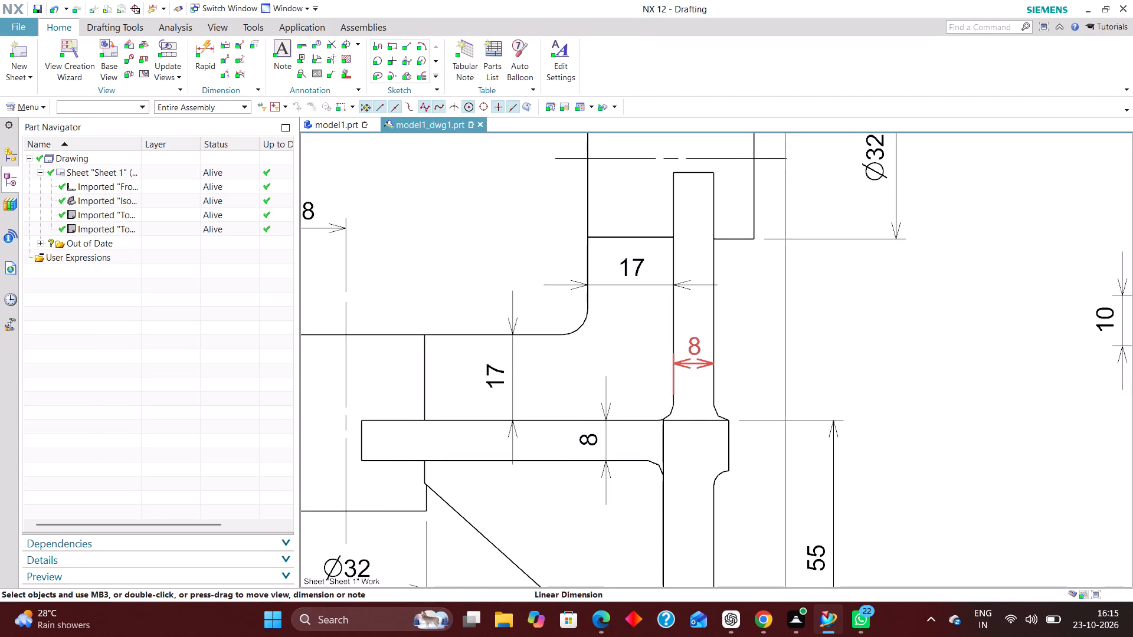
# Set the arrows of the upper vertical web's thickness dimension to Out.
pyautogui.doubleClick(696, 360)
pyautogui.click(716, 362)
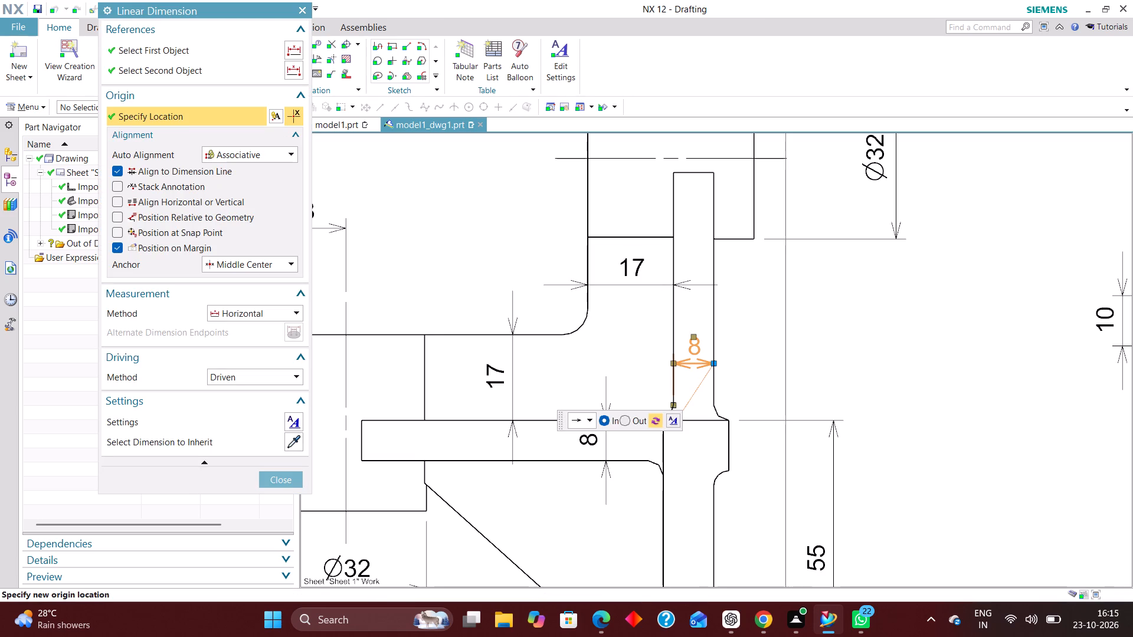
pyautogui.click(626, 421)
pyautogui.click(270, 481)
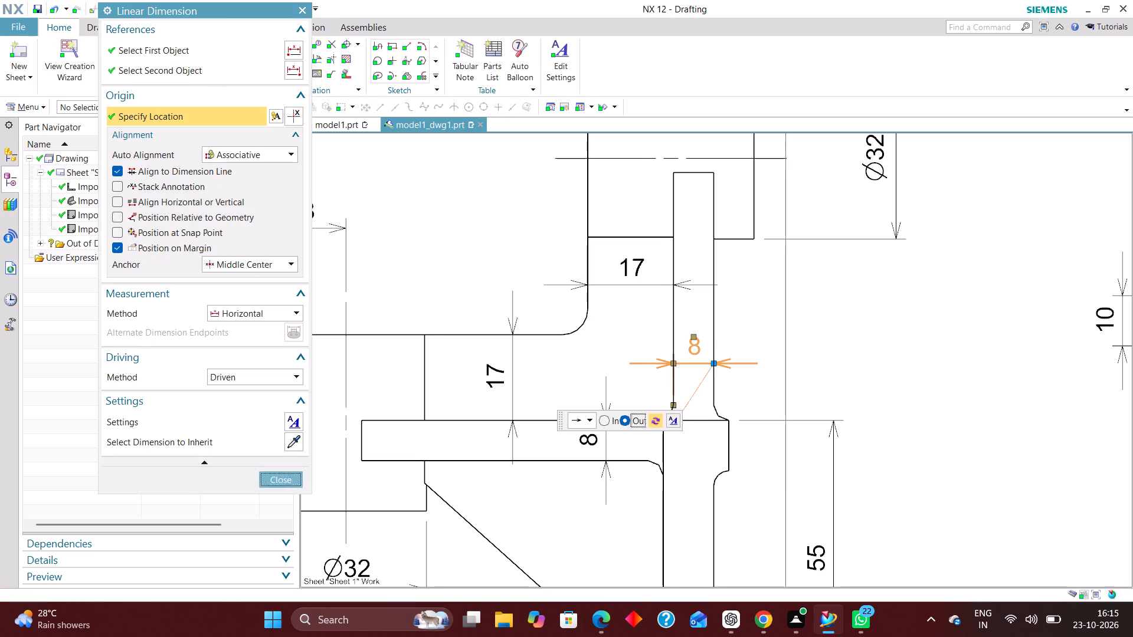
# Review the dimensioned views and the whole sheet for features that still need dimensions.
pyautogui.scroll(-4, 591, 368)
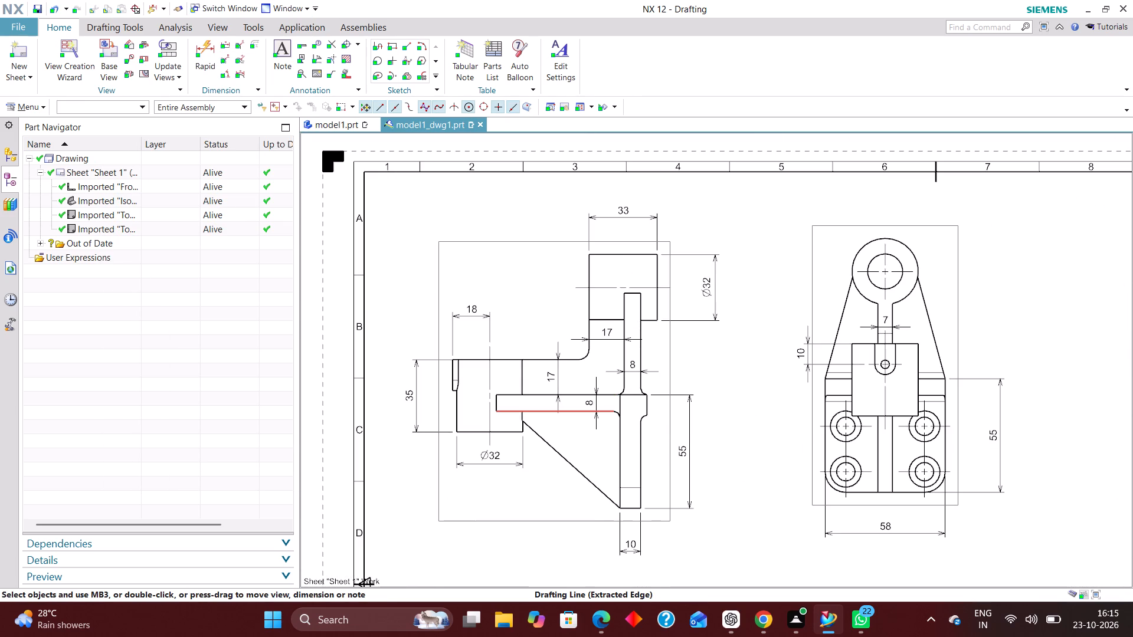
pyautogui.scroll(4, 452, 377)
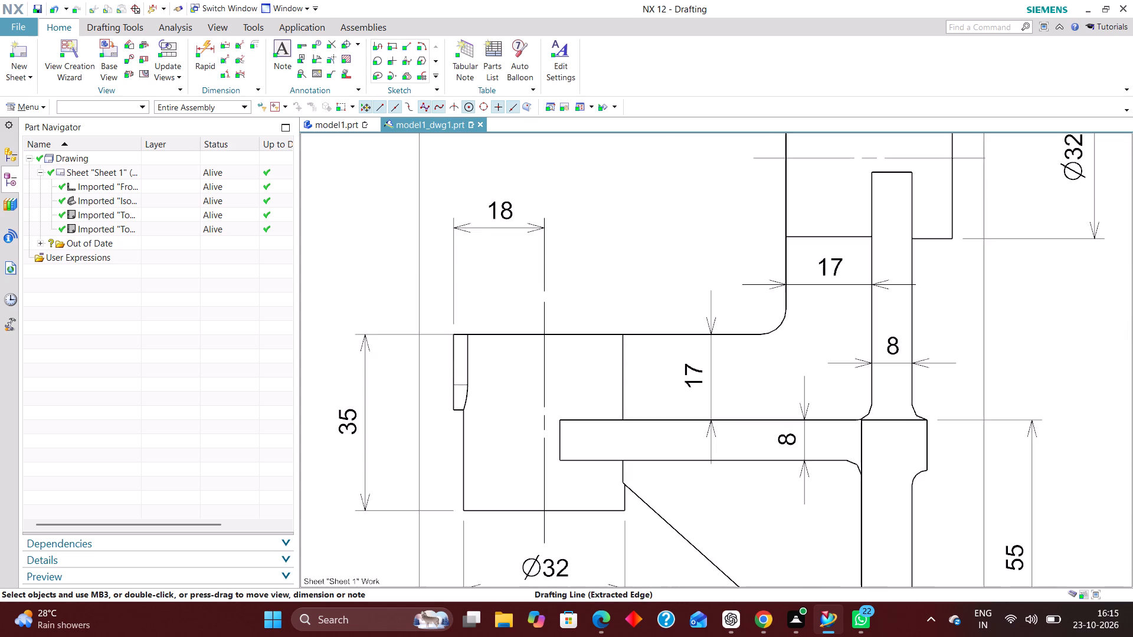
pyautogui.scroll(-3, 452, 377)
pyautogui.scroll(3, 458, 398)
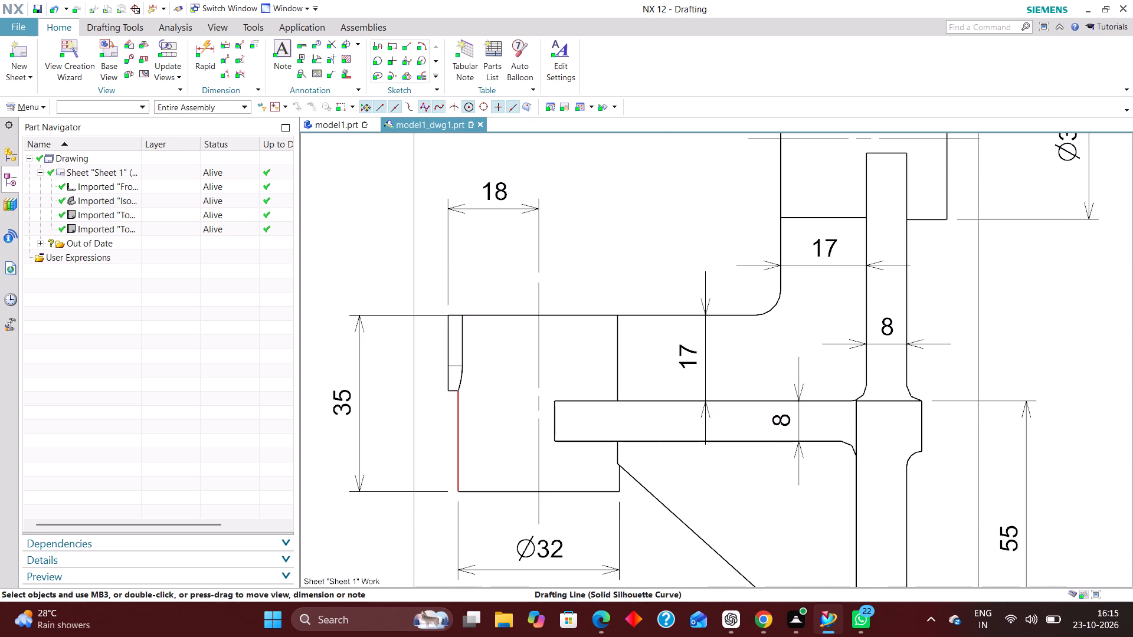
pyautogui.scroll(-3, 483, 432)
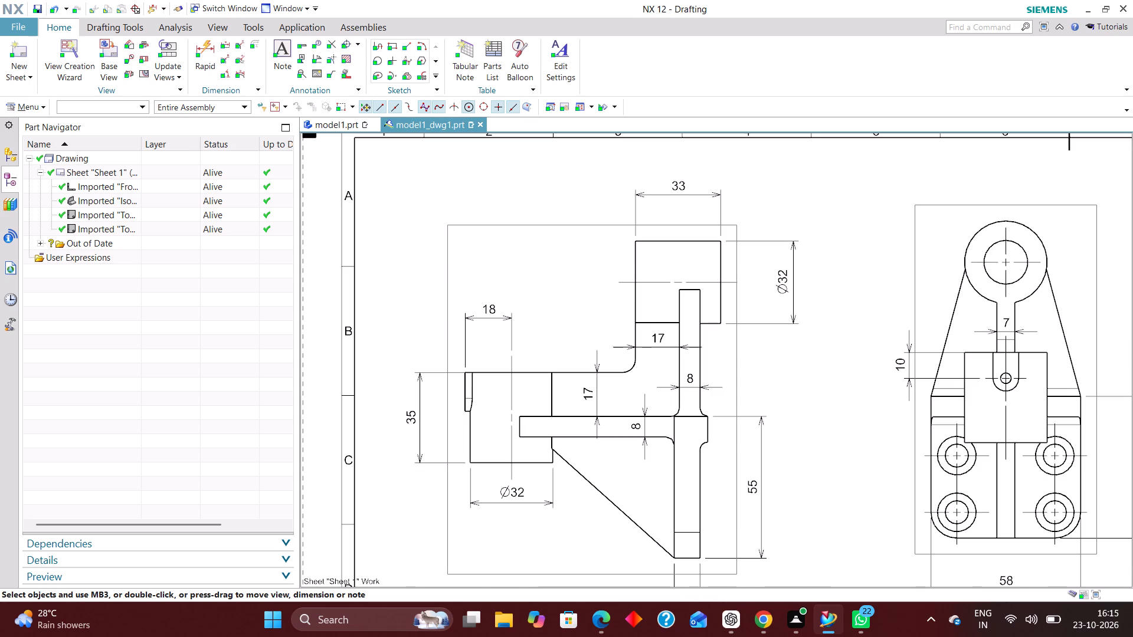
pyautogui.scroll(-2, 615, 356)
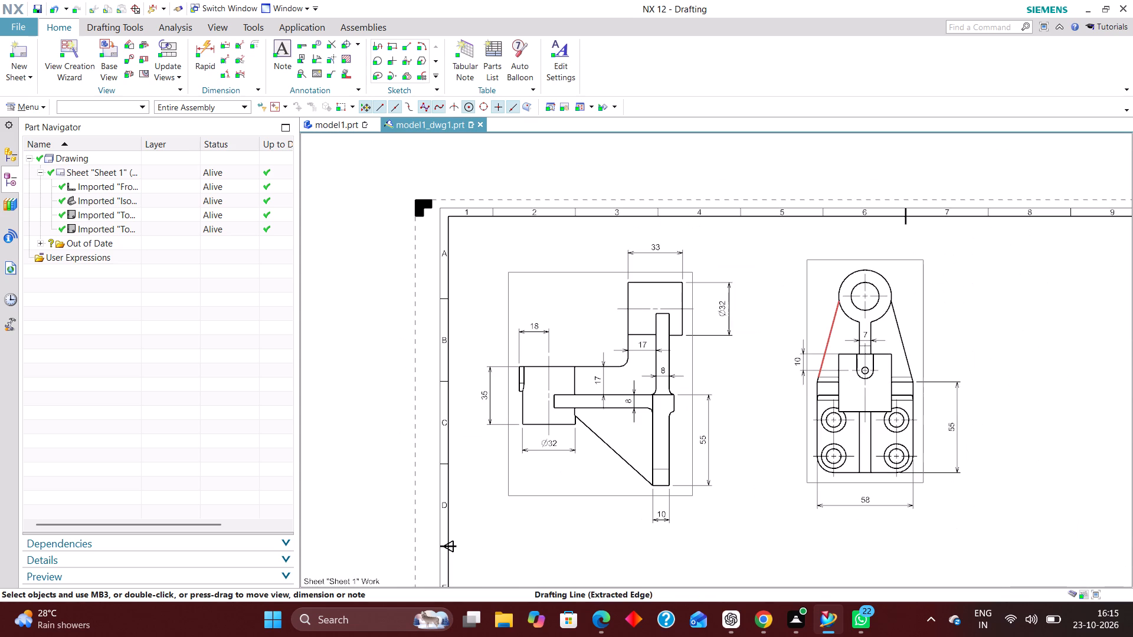
pyautogui.scroll(-4, 597, 377)
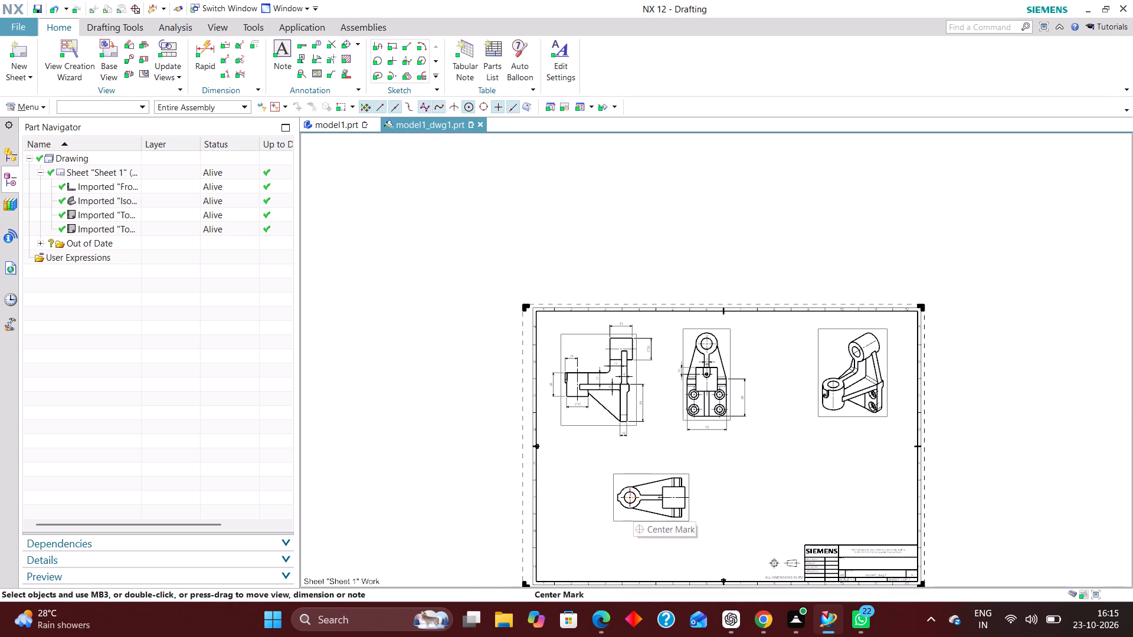
pyautogui.scroll(4, 617, 510)
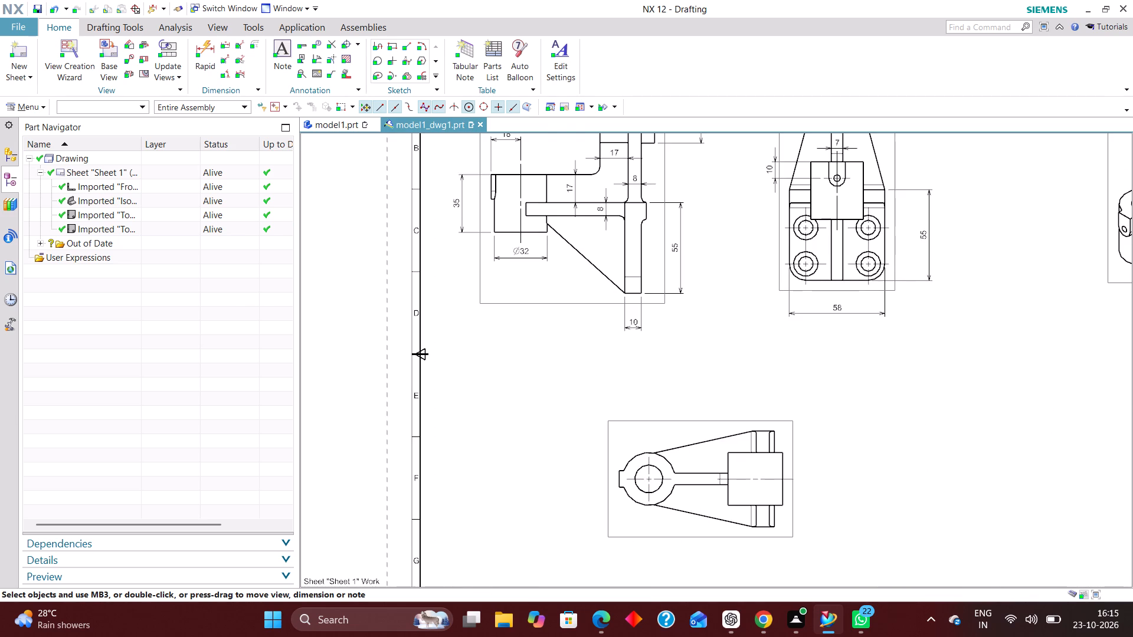
pyautogui.scroll(-3, 512, 466)
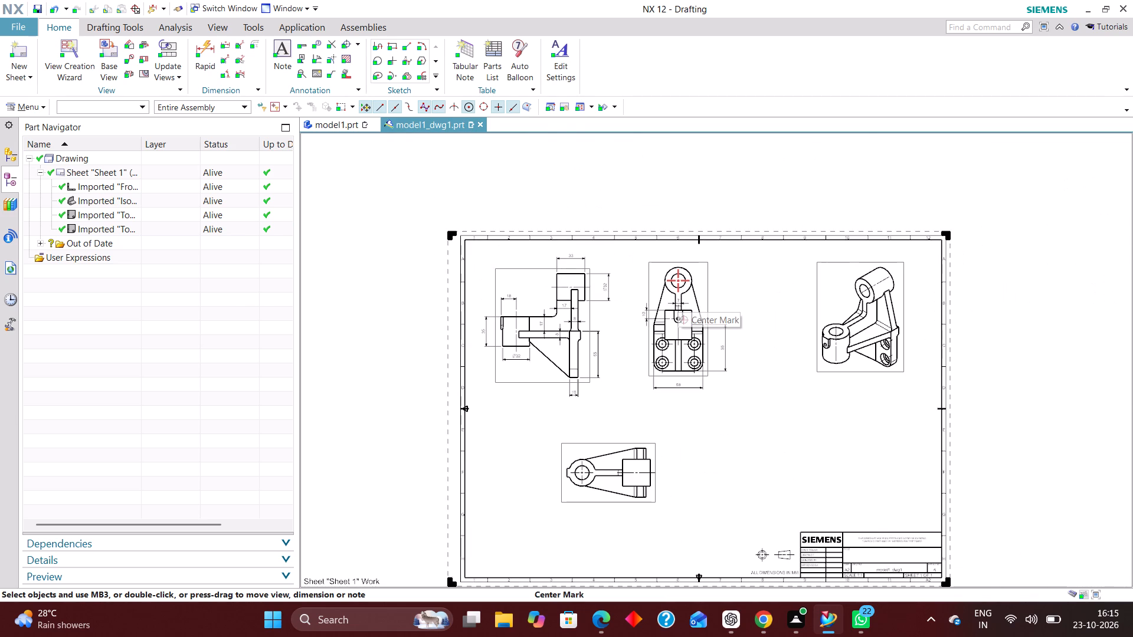
# Add a Diametral Rapid Dimension to the lower boss's bore in the top view, placed outside the boss to its lower left.
pyautogui.scroll(4, 557, 484)
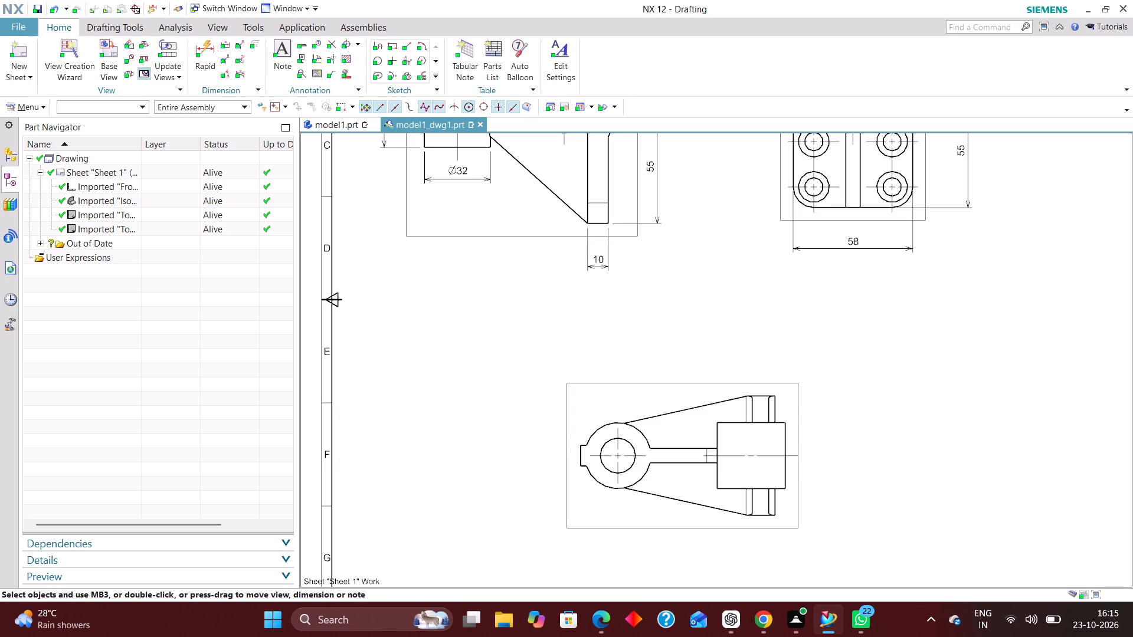
pyautogui.click(206, 44)
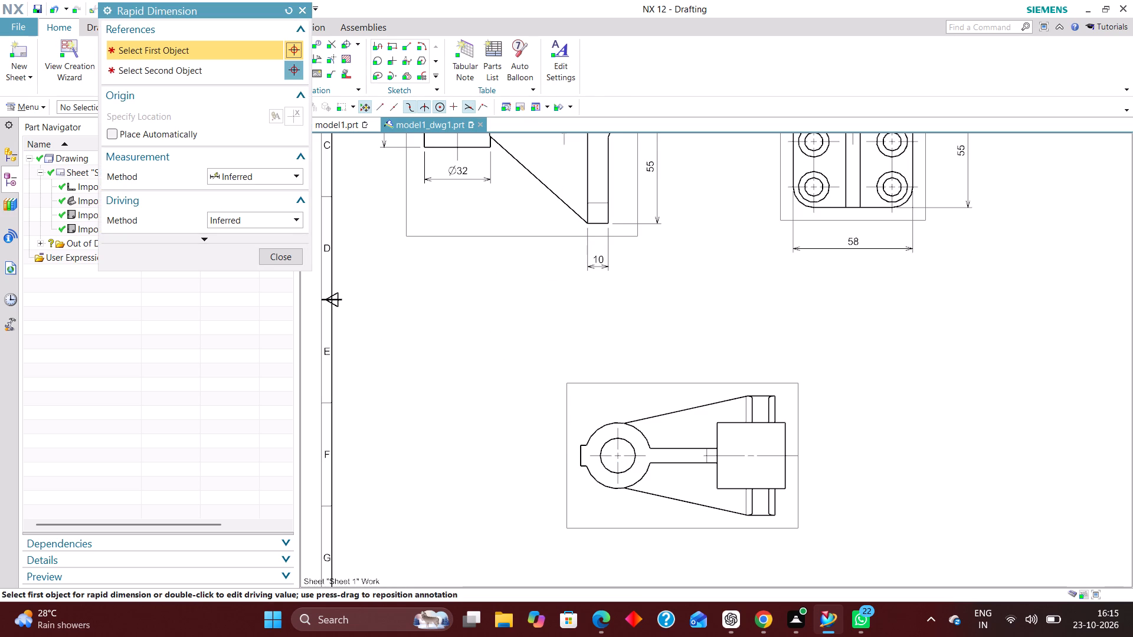
pyautogui.click(269, 174)
pyautogui.click(253, 297)
pyautogui.scroll(5, 606, 478)
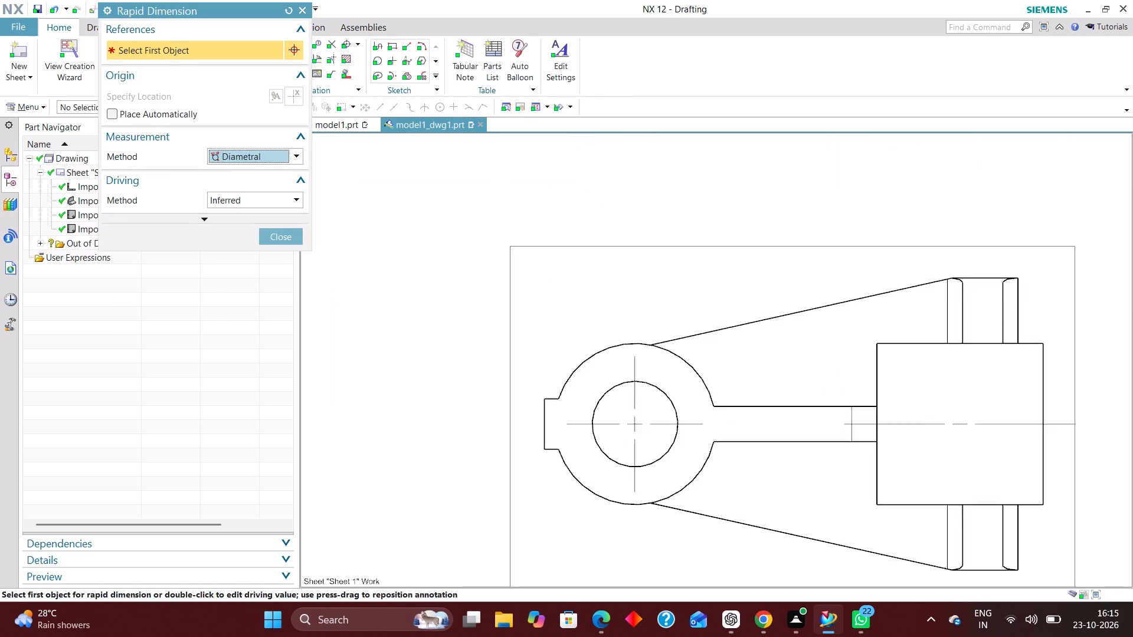
pyautogui.click(610, 453)
pyautogui.click(439, 479)
# Add a Diametral dimension to the upper boss's bore in the four-hole view, placed outside the ring to its upper right.
pyautogui.scroll(-6, 364, 421)
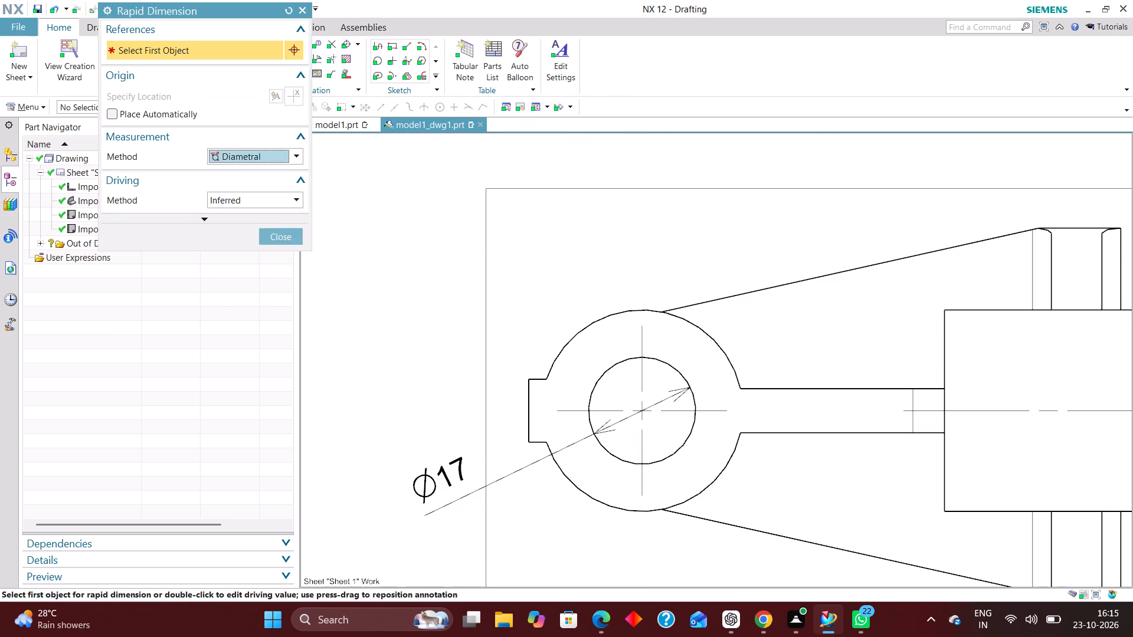
pyautogui.scroll(-6, 404, 534)
pyautogui.scroll(4, 598, 434)
pyautogui.scroll(-4, 585, 480)
pyautogui.scroll(4, 610, 238)
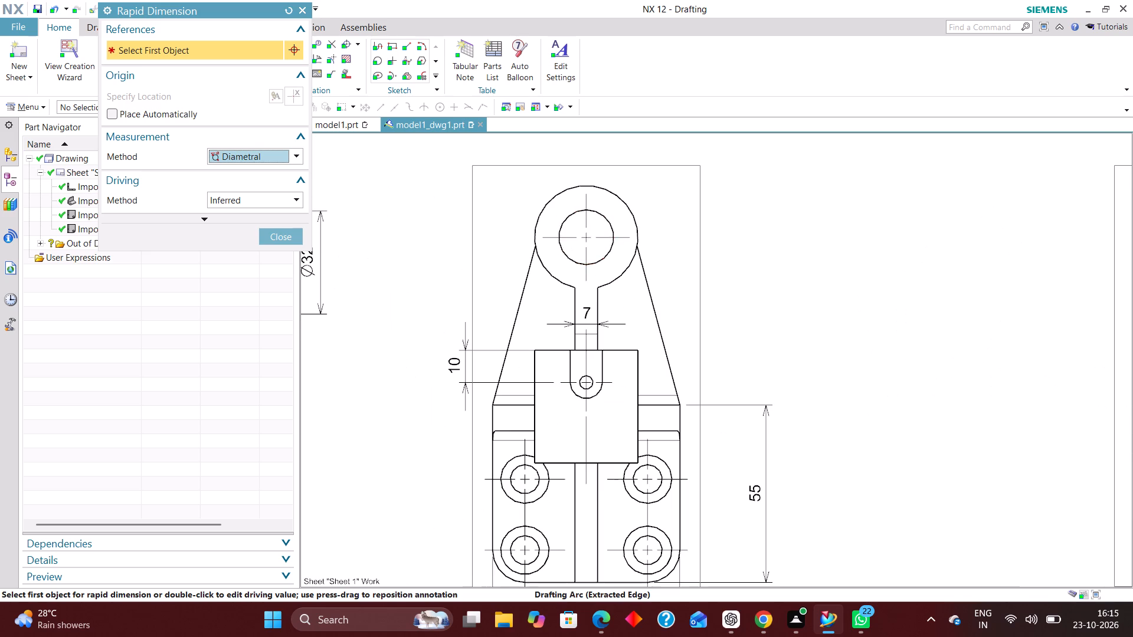
pyautogui.click(608, 222)
pyautogui.click(672, 183)
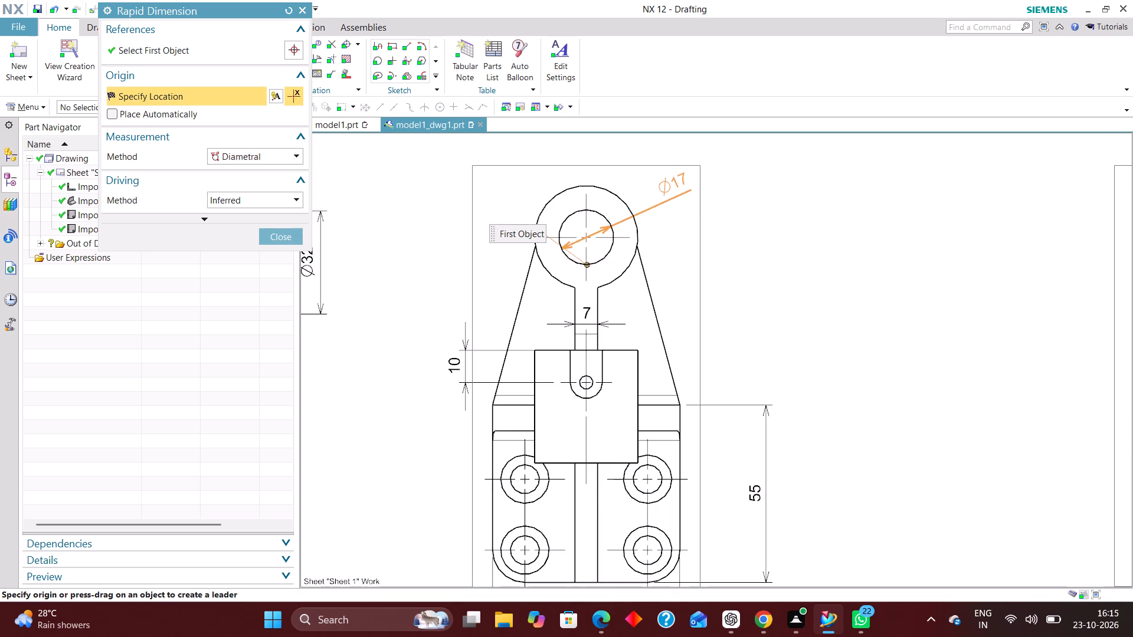
pyautogui.scroll(-3, 653, 264)
pyautogui.scroll(-2, 630, 332)
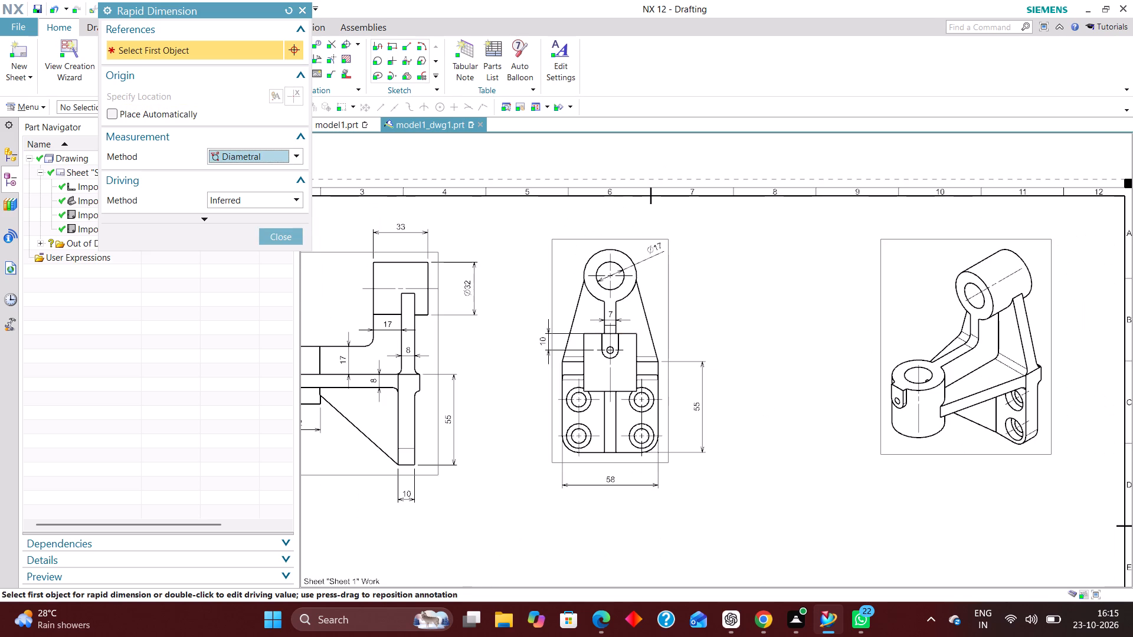
# Add a Diametral dimension to the small hole in the lower boss in the four-hole view, placed to the hole's lower right.
pyautogui.scroll(-1, 656, 384)
pyautogui.scroll(13, 622, 360)
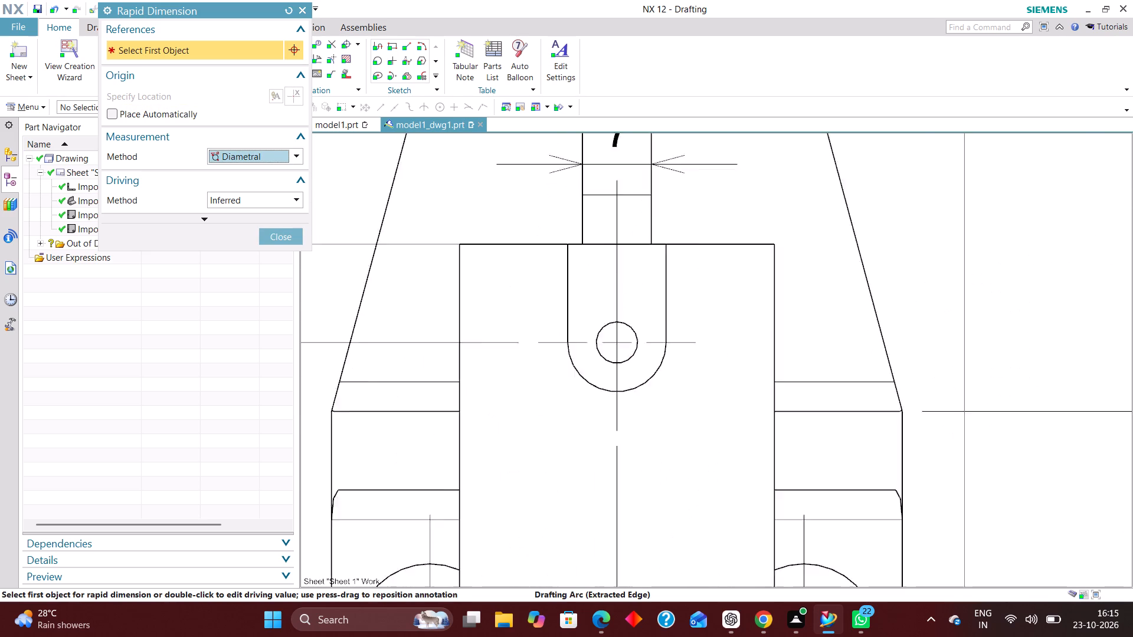
pyautogui.scroll(2, 612, 356)
pyautogui.click(651, 359)
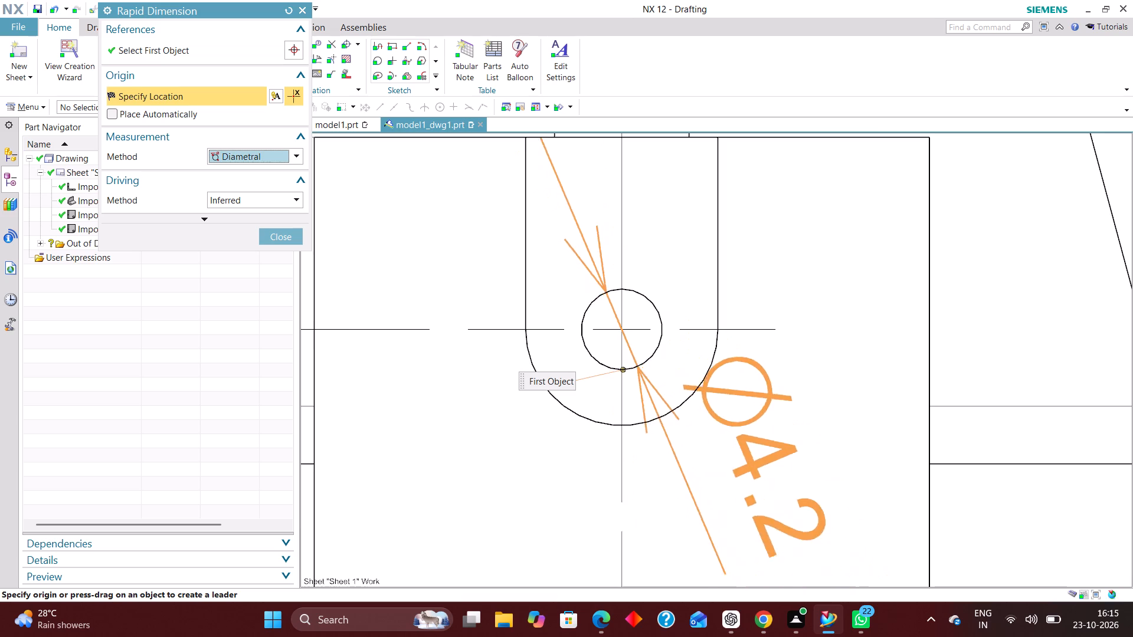
pyautogui.scroll(-5, 754, 441)
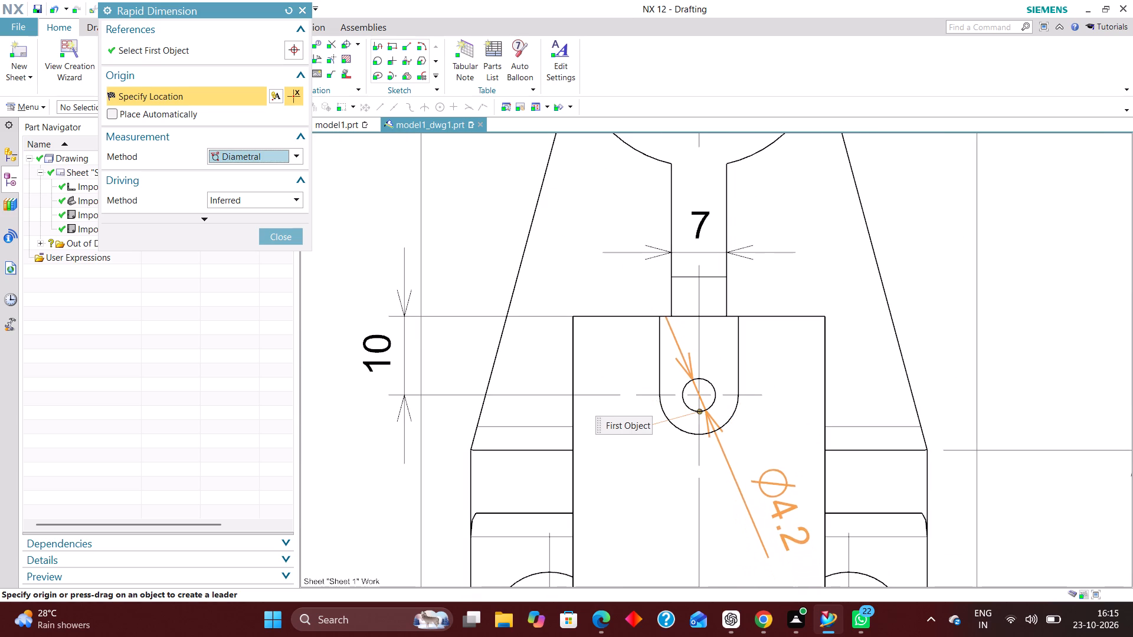
pyautogui.click(796, 514)
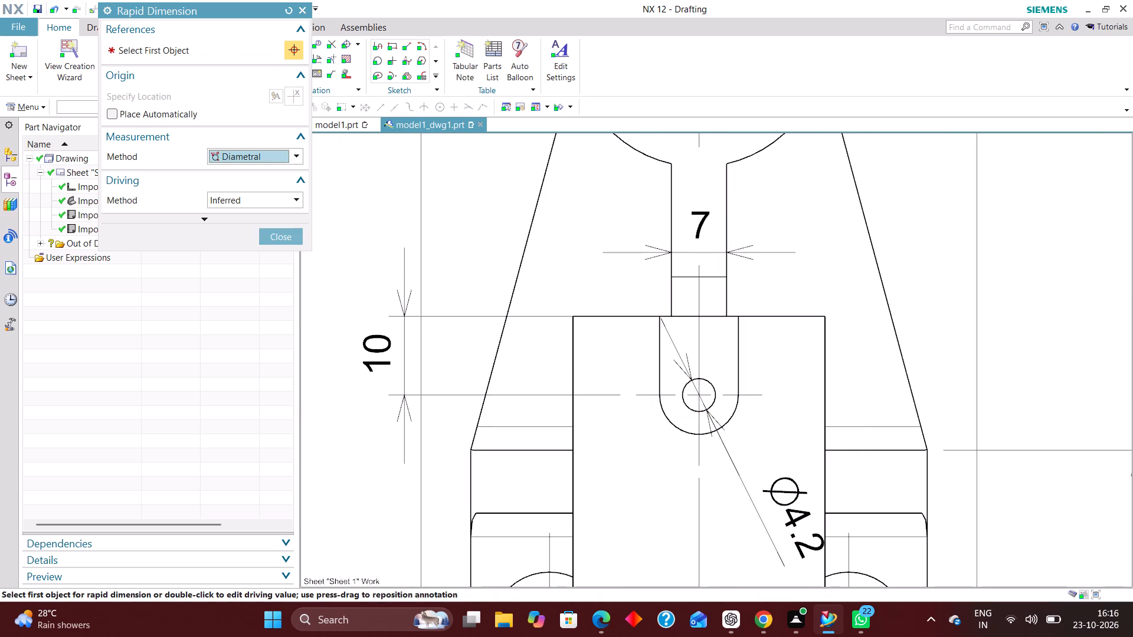
pyautogui.click(280, 235)
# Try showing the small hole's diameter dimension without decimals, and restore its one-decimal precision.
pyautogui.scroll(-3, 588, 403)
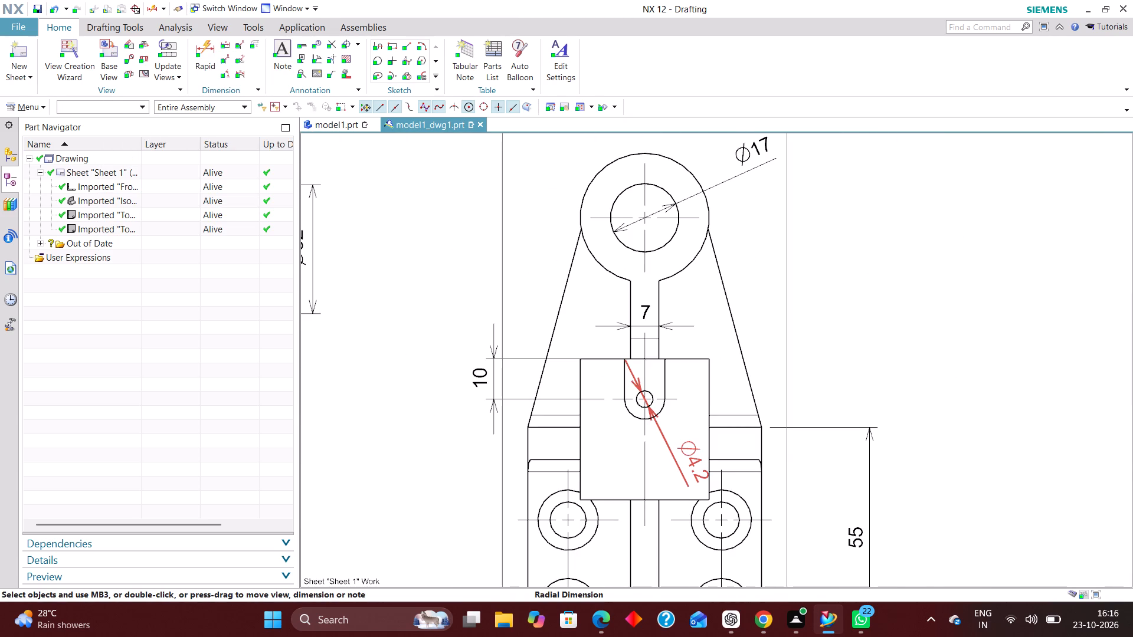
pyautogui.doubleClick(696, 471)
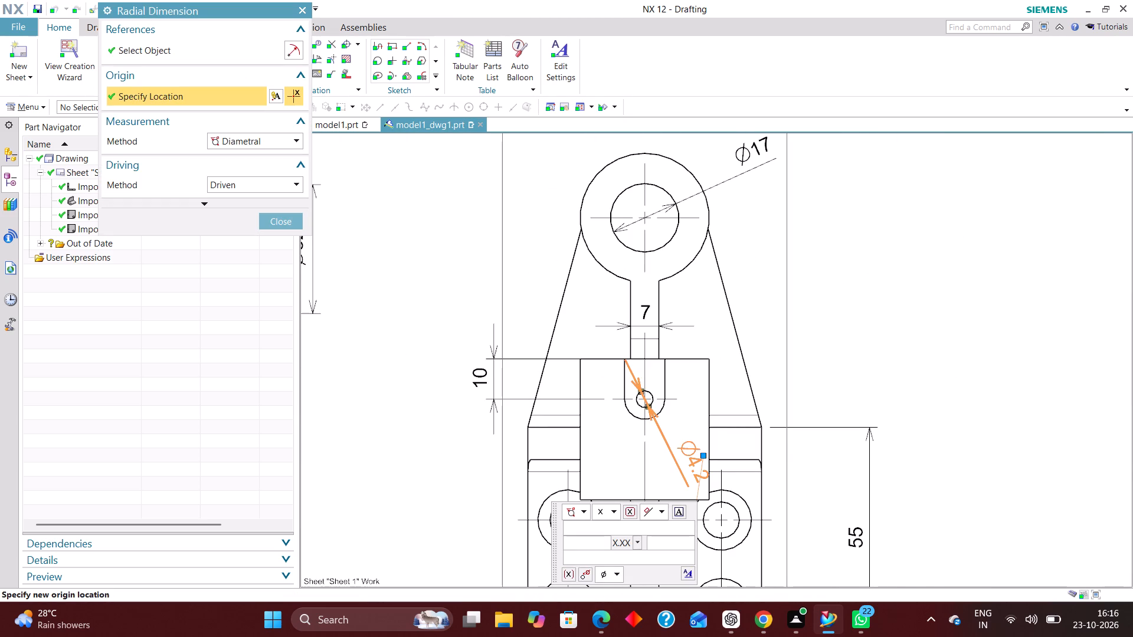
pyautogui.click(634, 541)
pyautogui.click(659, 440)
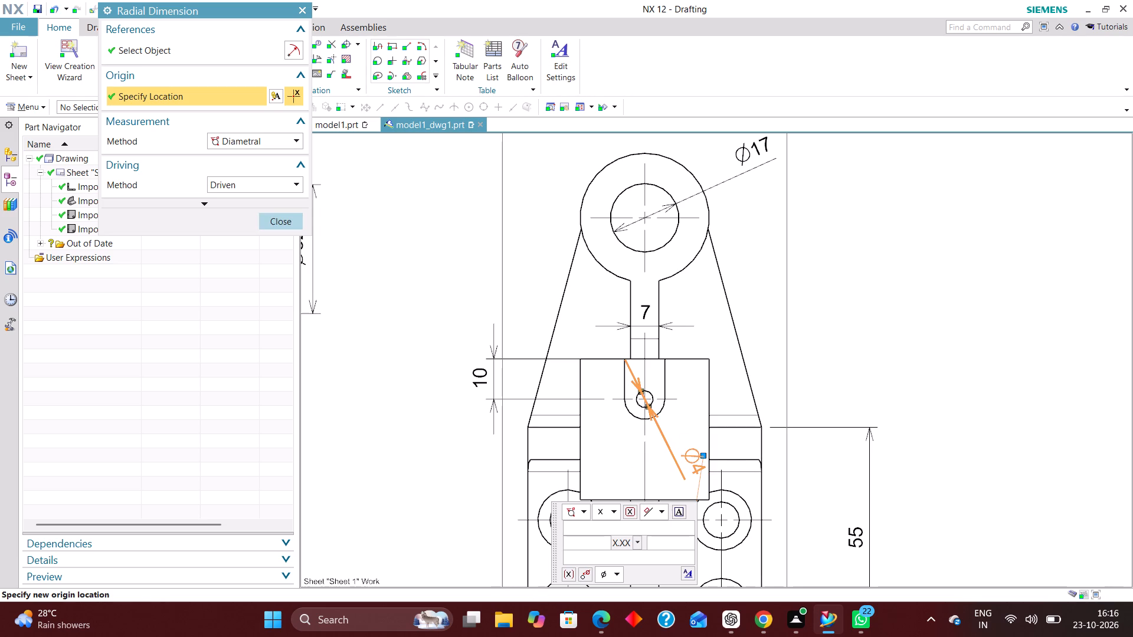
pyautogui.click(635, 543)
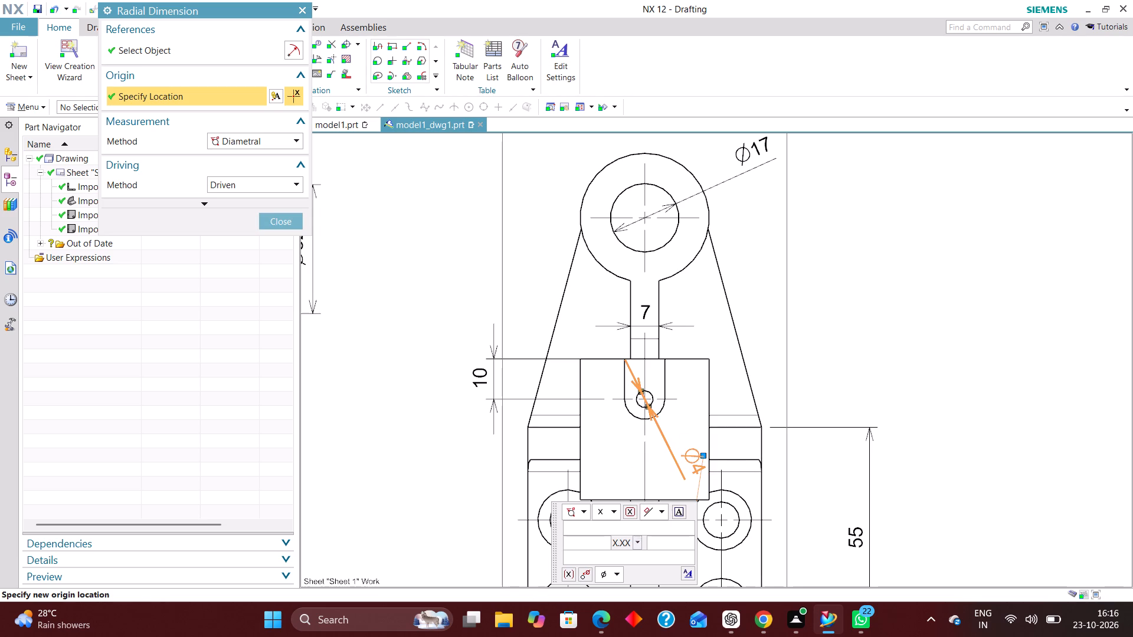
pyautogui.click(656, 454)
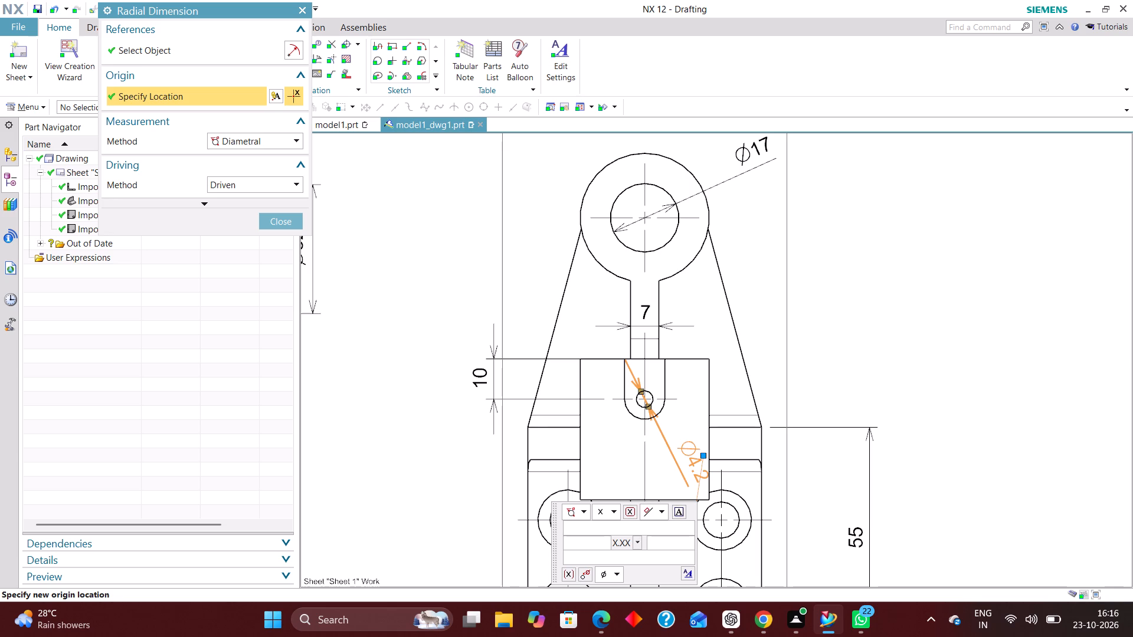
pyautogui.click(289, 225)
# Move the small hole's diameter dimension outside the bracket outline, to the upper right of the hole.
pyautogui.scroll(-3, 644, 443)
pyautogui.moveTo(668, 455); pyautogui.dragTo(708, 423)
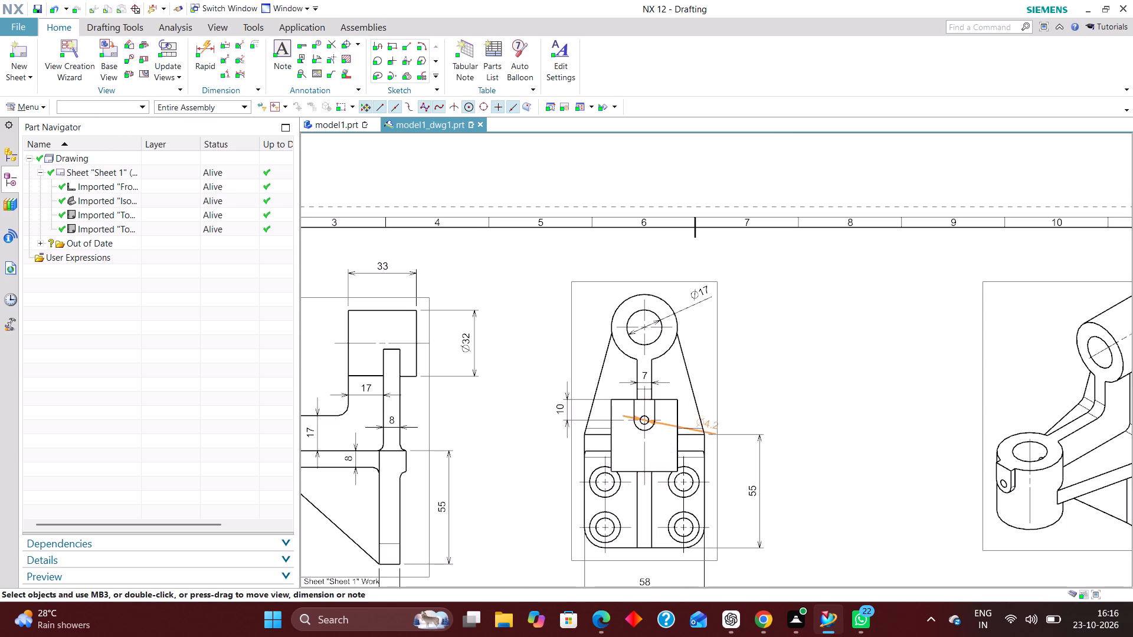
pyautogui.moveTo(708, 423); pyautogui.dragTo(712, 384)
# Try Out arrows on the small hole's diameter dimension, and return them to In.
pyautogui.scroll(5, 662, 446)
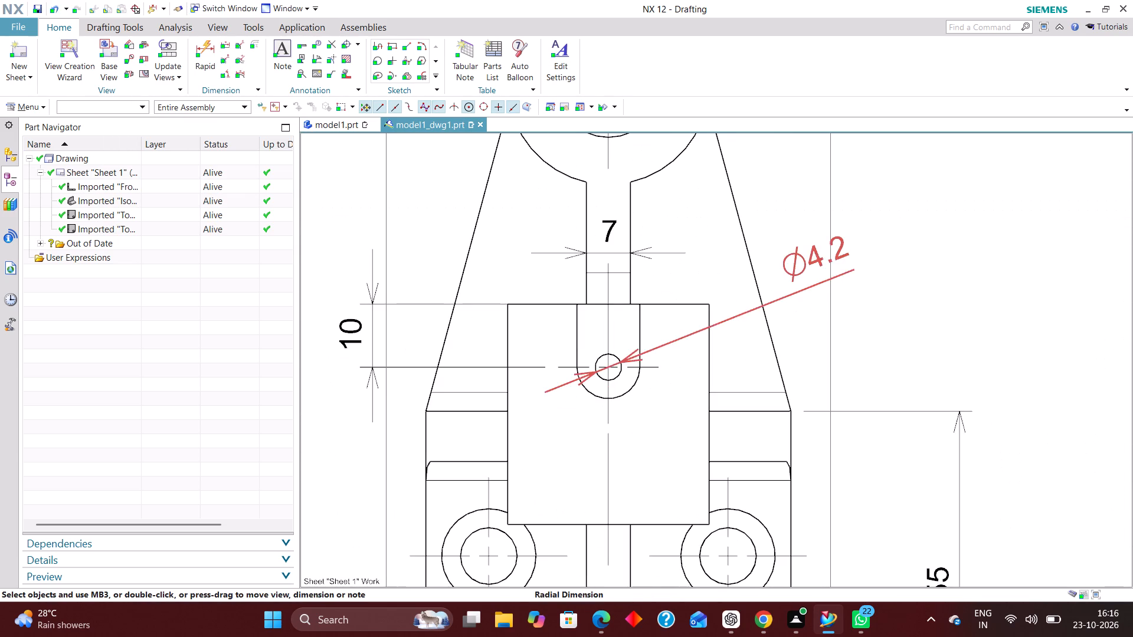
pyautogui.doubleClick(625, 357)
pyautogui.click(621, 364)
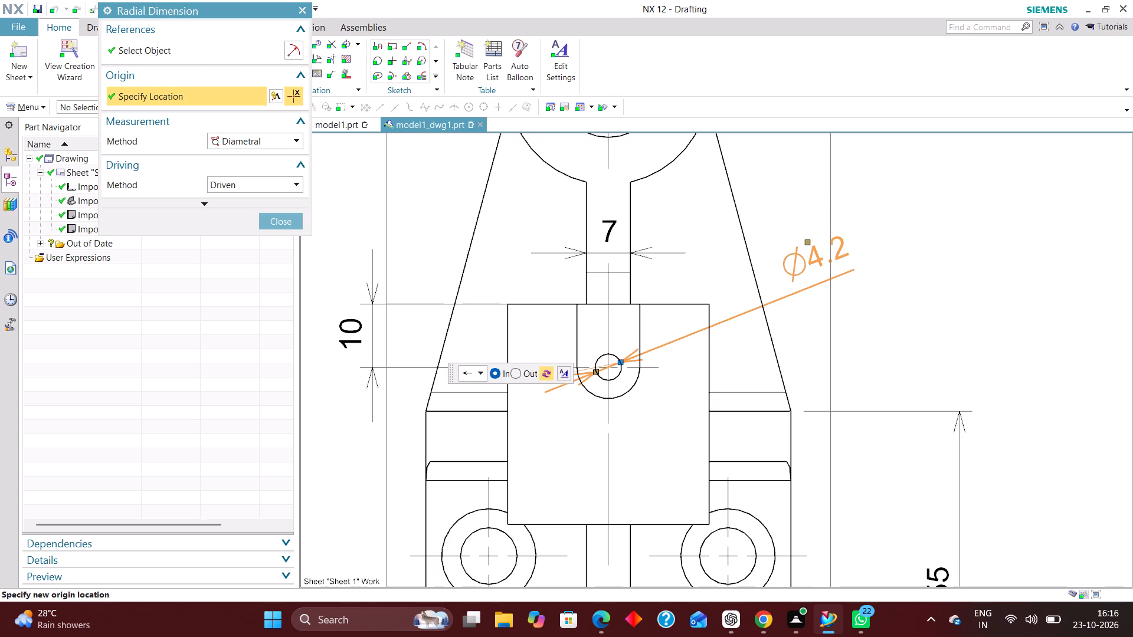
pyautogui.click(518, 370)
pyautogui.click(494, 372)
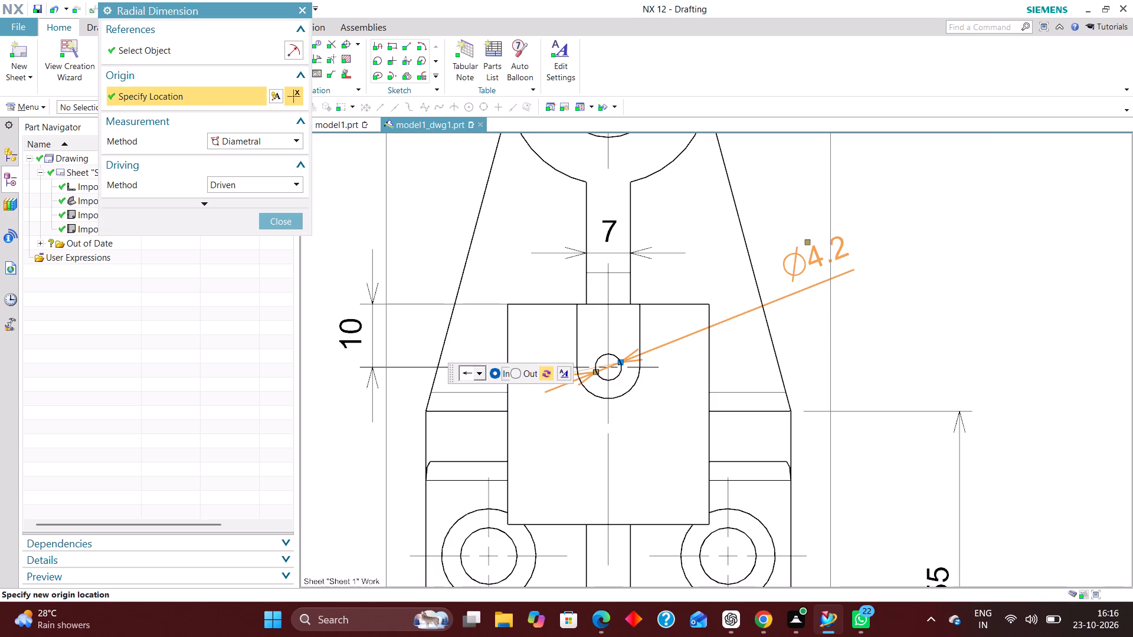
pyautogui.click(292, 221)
# Move the small hole's diameter dimension back inside the lower boss outline, close to the hole's lower right.
pyautogui.scroll(-4, 677, 415)
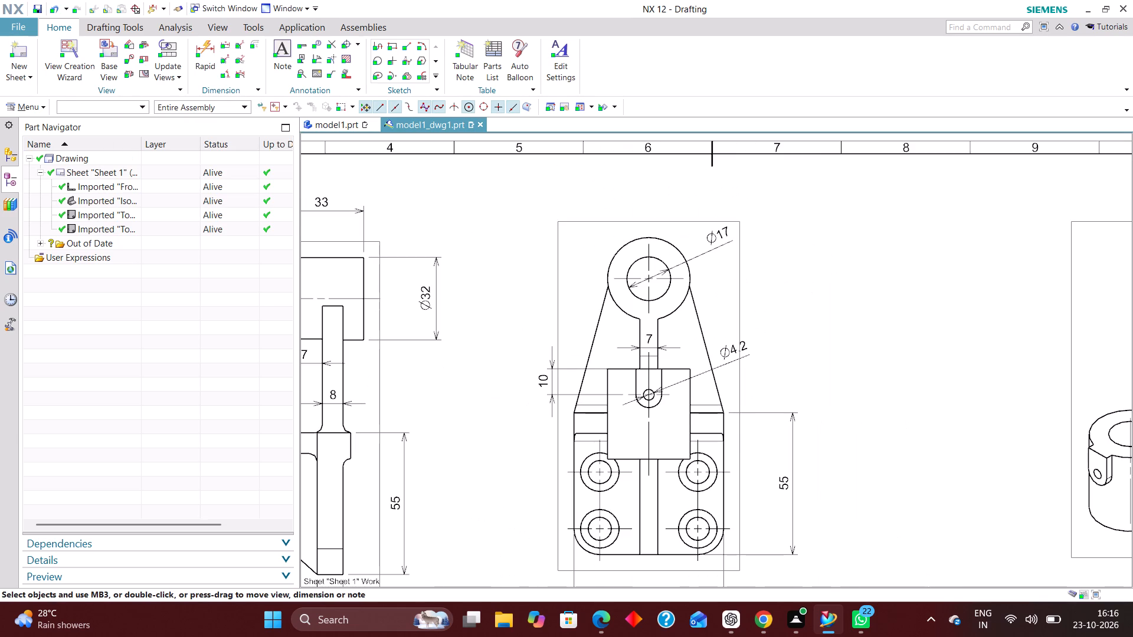
pyautogui.moveTo(738, 349); pyautogui.dragTo(674, 422)
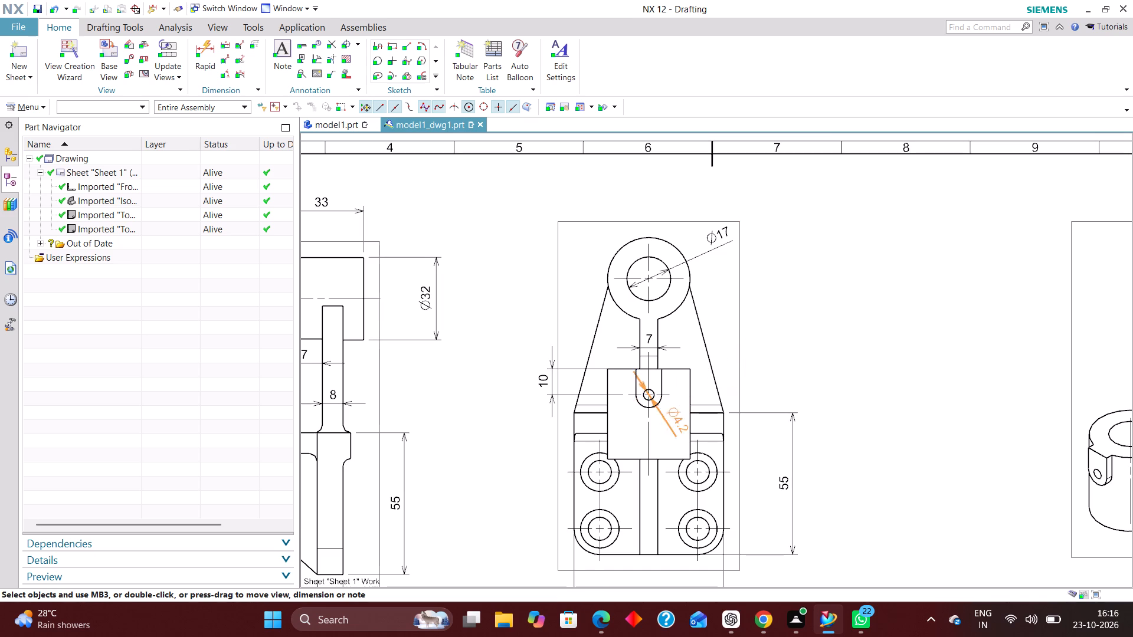
pyautogui.moveTo(674, 422); pyautogui.dragTo(677, 417)
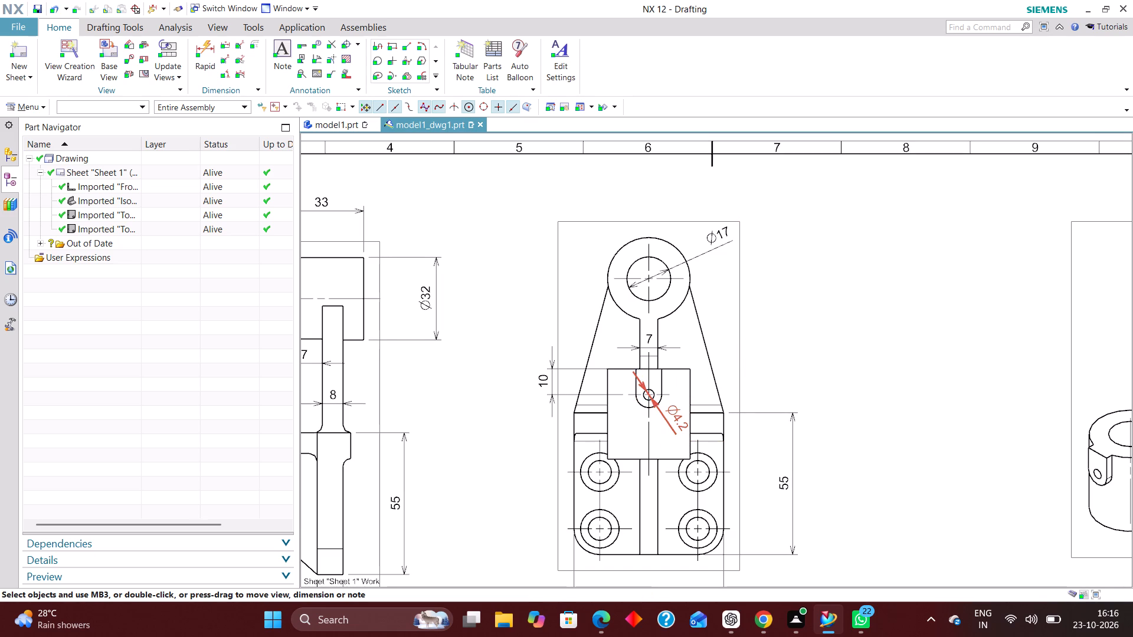
# Review the sheet's front, four-hole and top views for features that still need dimensions.
pyautogui.scroll(-2, 617, 416)
pyautogui.scroll(-3, 643, 373)
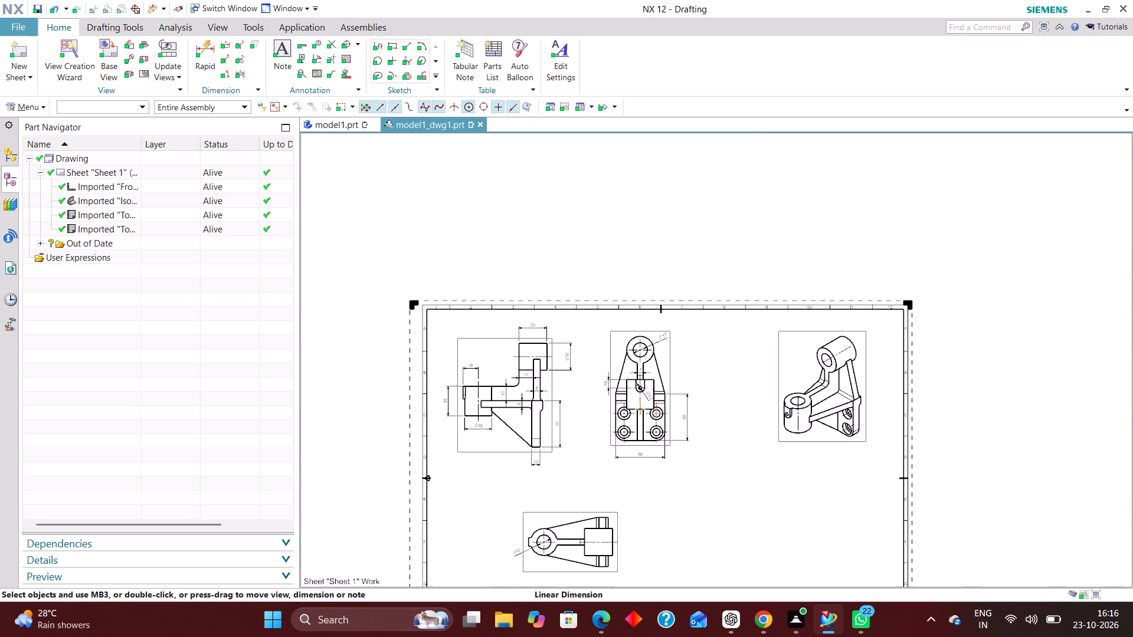
pyautogui.scroll(-2, 585, 423)
pyautogui.scroll(6, 571, 501)
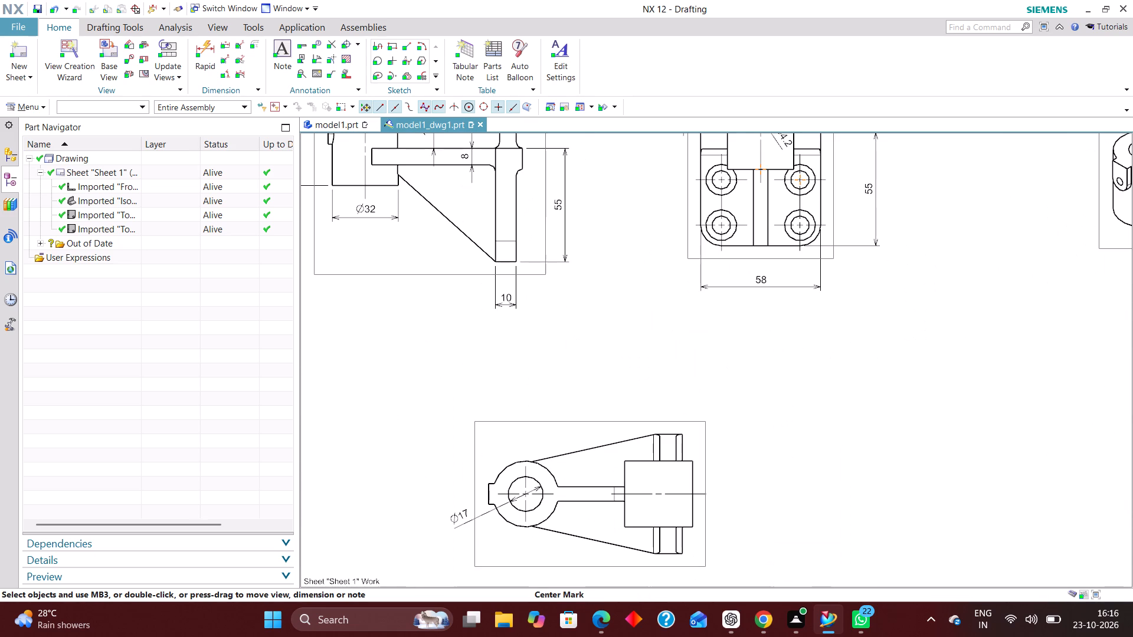
pyautogui.scroll(-2, 595, 484)
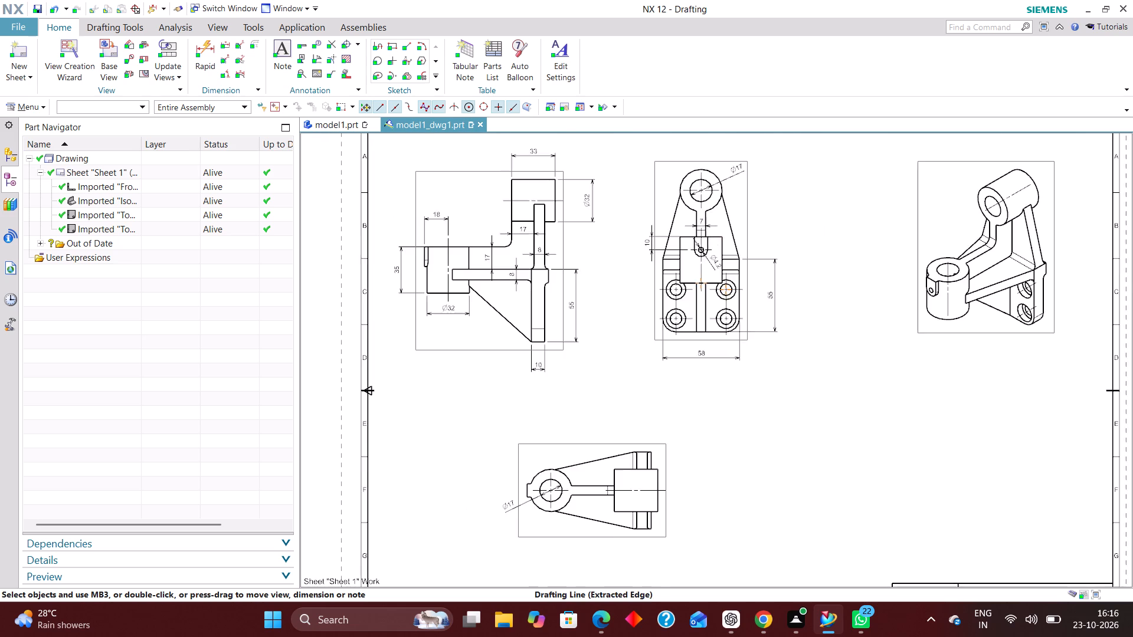
pyautogui.scroll(5, 560, 508)
pyautogui.scroll(-2, 608, 486)
pyautogui.scroll(-1, 545, 492)
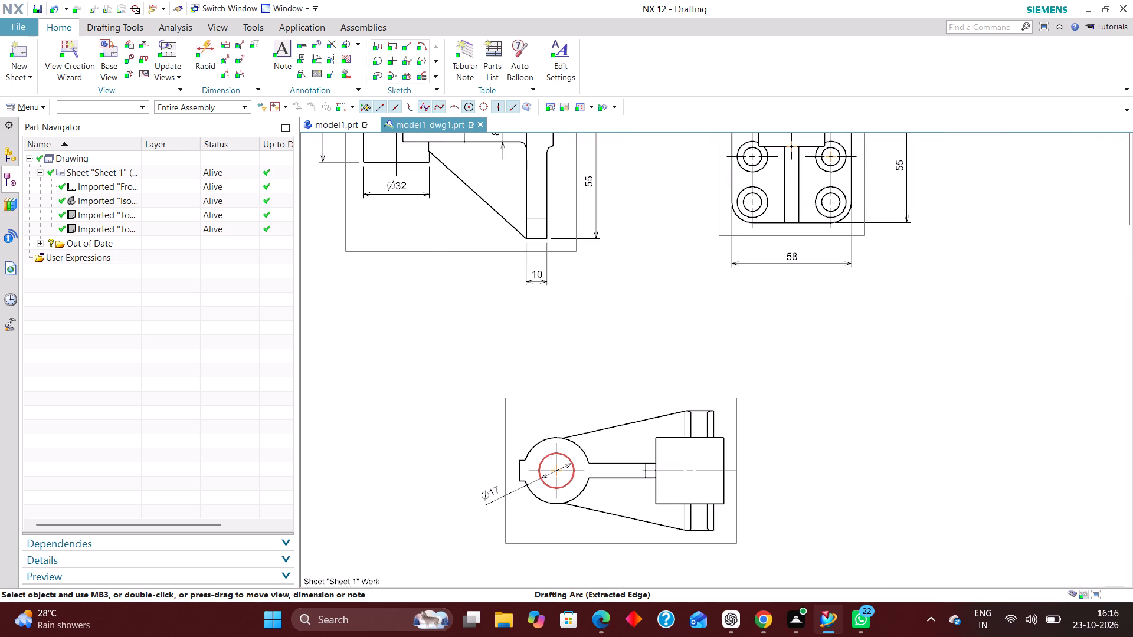
pyautogui.scroll(-1, 546, 492)
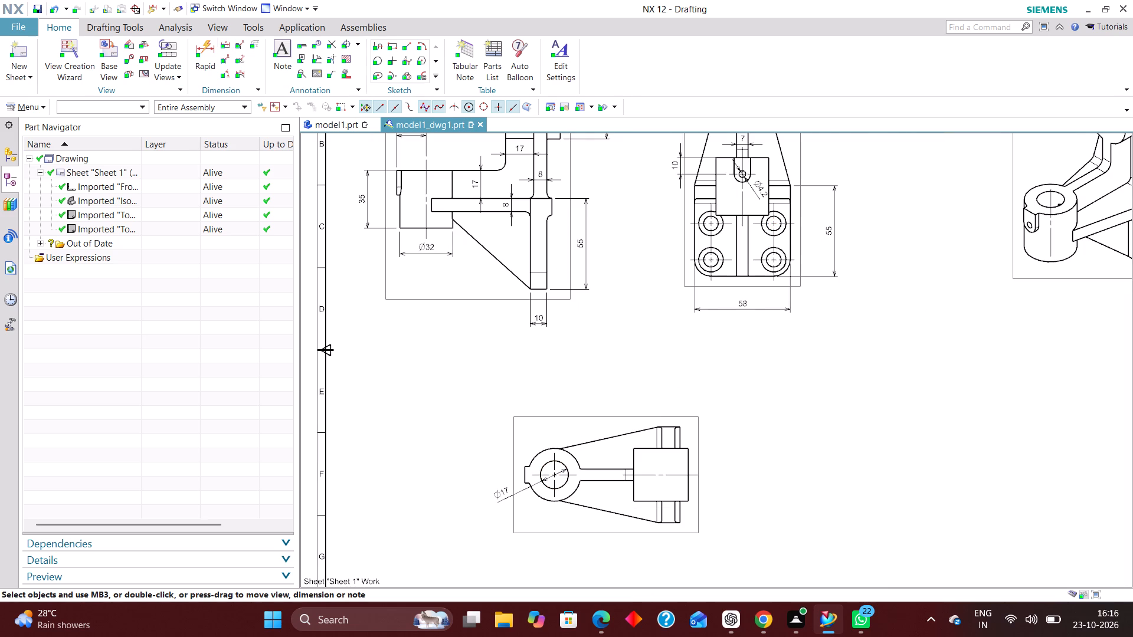
# Add an Inferred Rapid Dimension for the width of the lower boss's projecting pad in the top view, placed just outside the pad.
pyautogui.click(203, 45)
pyautogui.scroll(12, 529, 484)
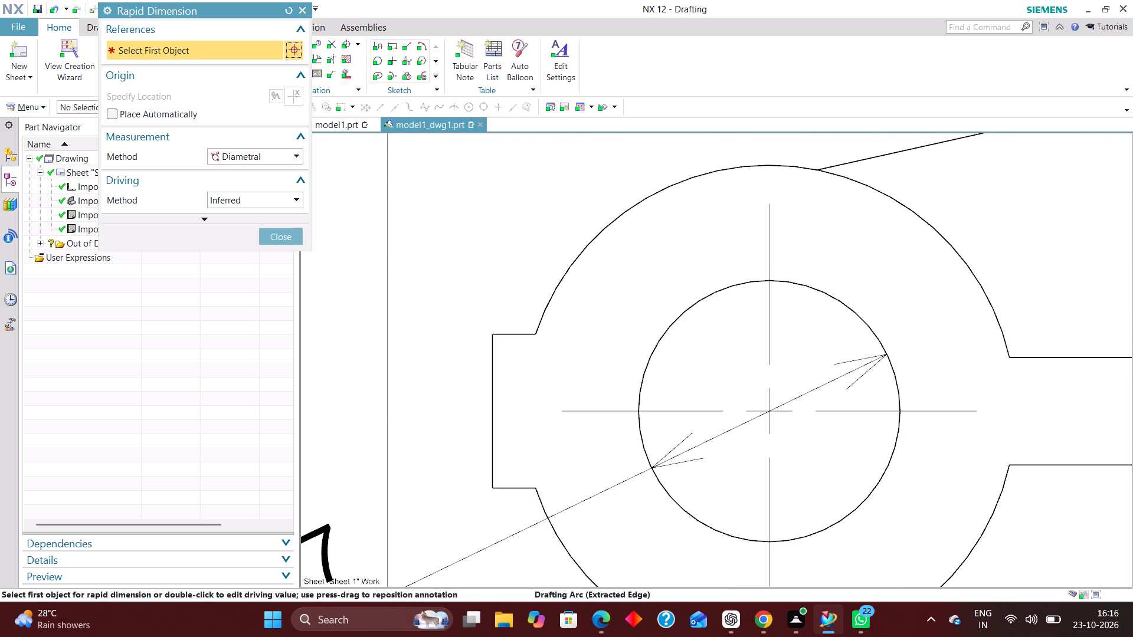
pyautogui.click(248, 156)
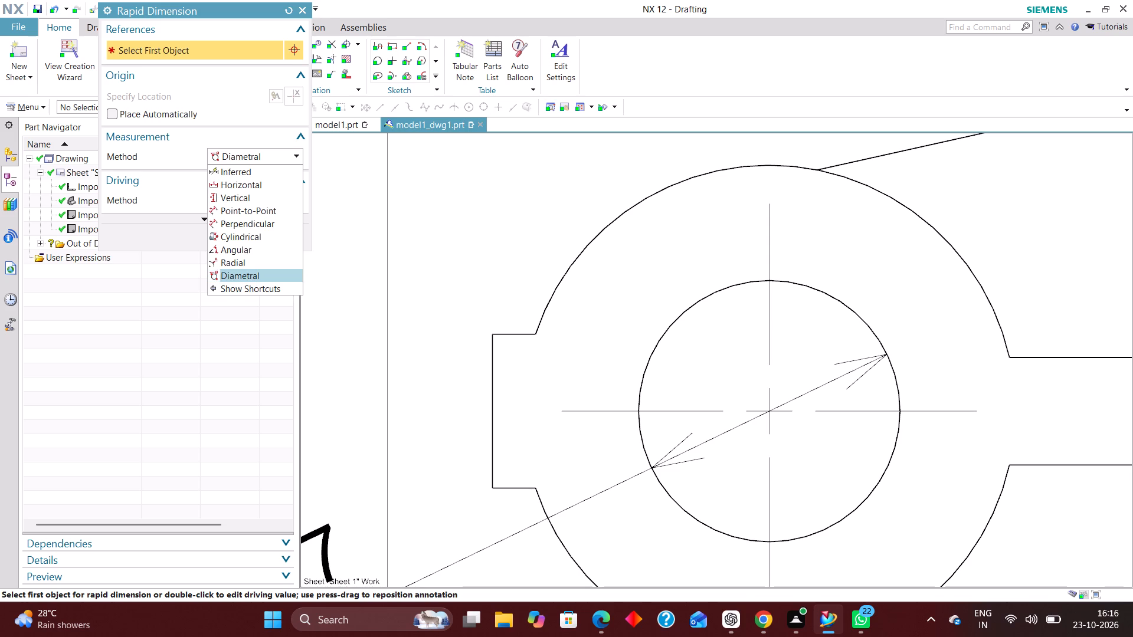
pyautogui.click(251, 171)
pyautogui.click(490, 333)
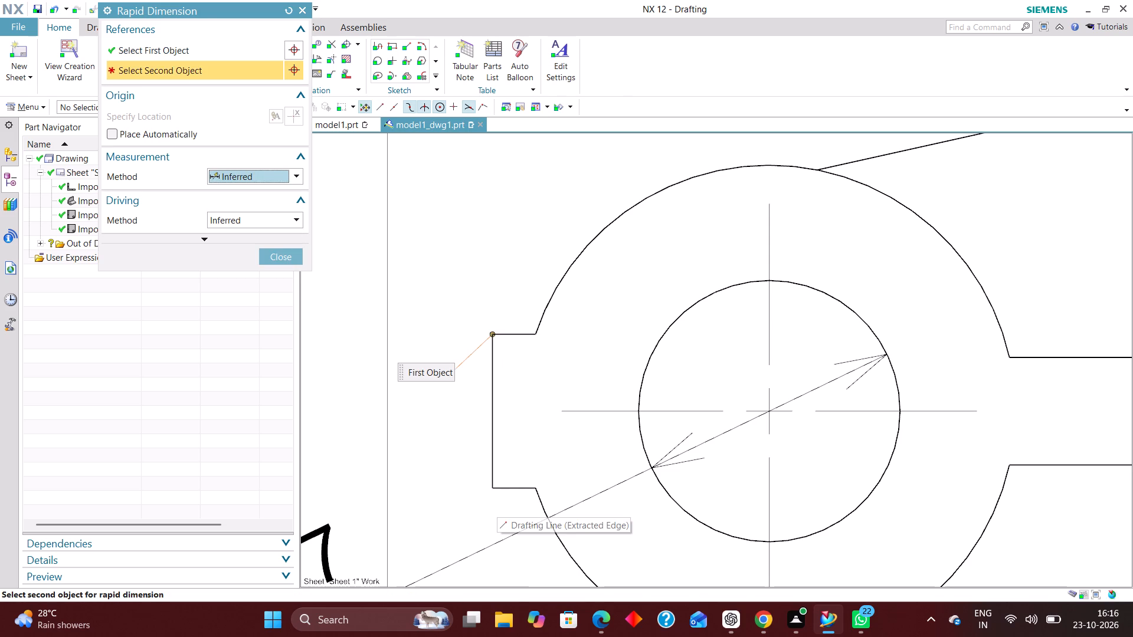
pyautogui.click(493, 491)
pyautogui.scroll(-3, 394, 419)
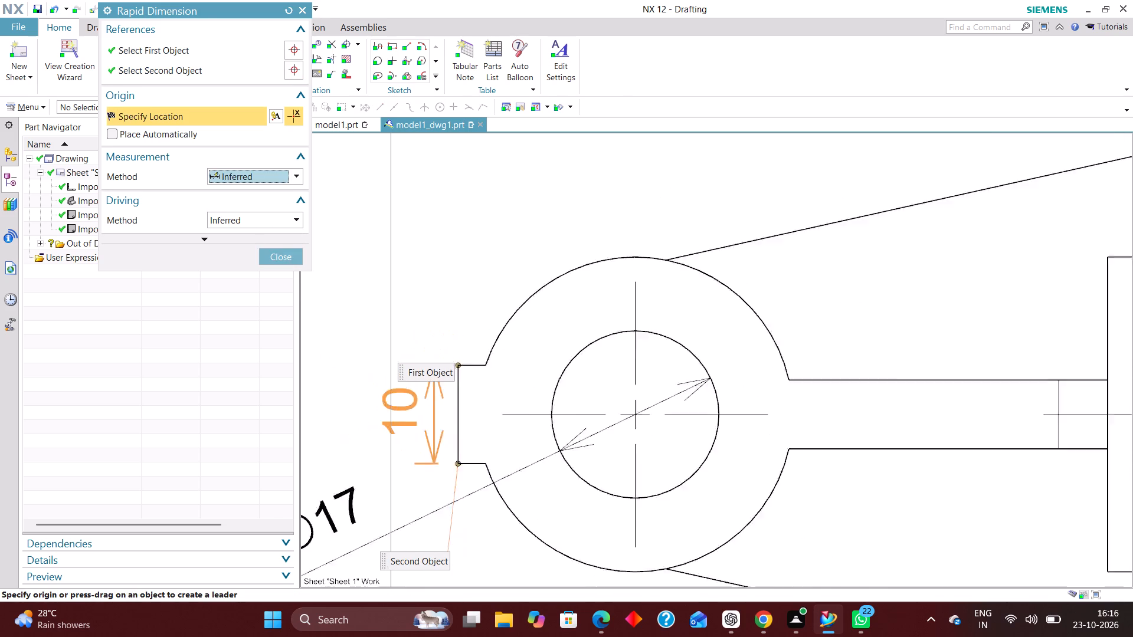
pyautogui.scroll(-1, 401, 422)
pyautogui.scroll(5, 379, 426)
pyautogui.scroll(-2, 616, 434)
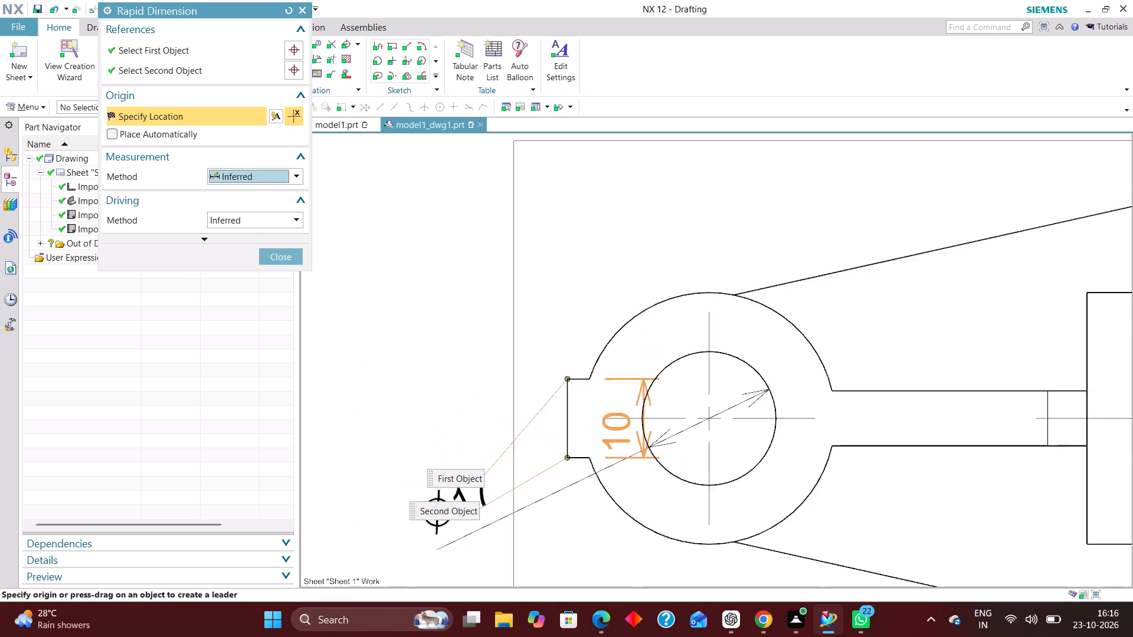
pyautogui.scroll(-2, 616, 434)
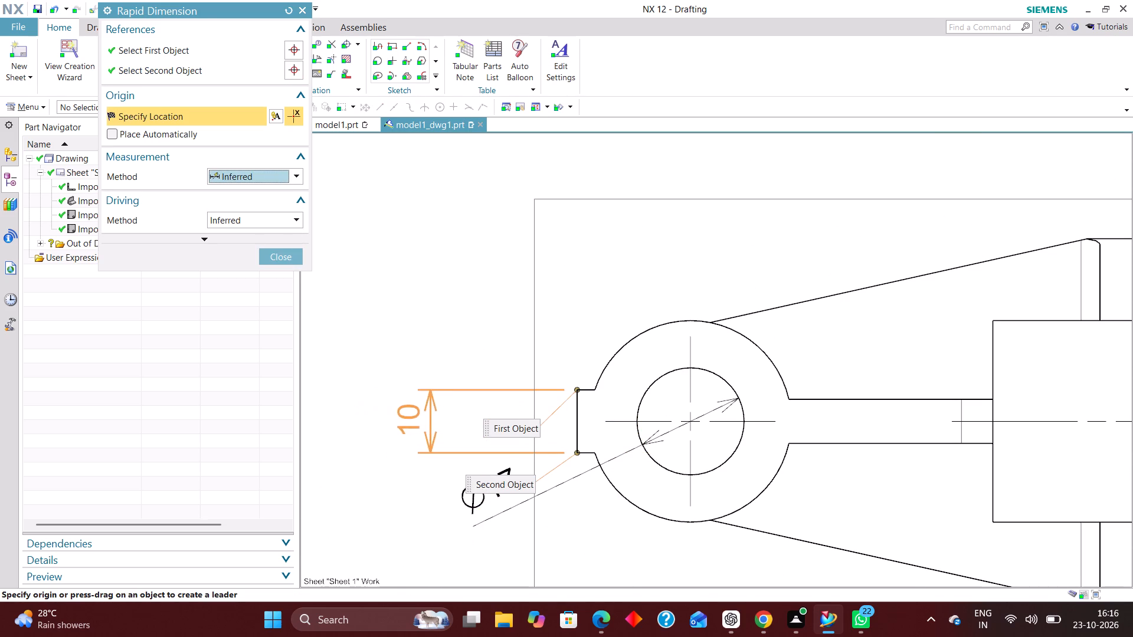
pyautogui.click(406, 419)
pyautogui.click(281, 255)
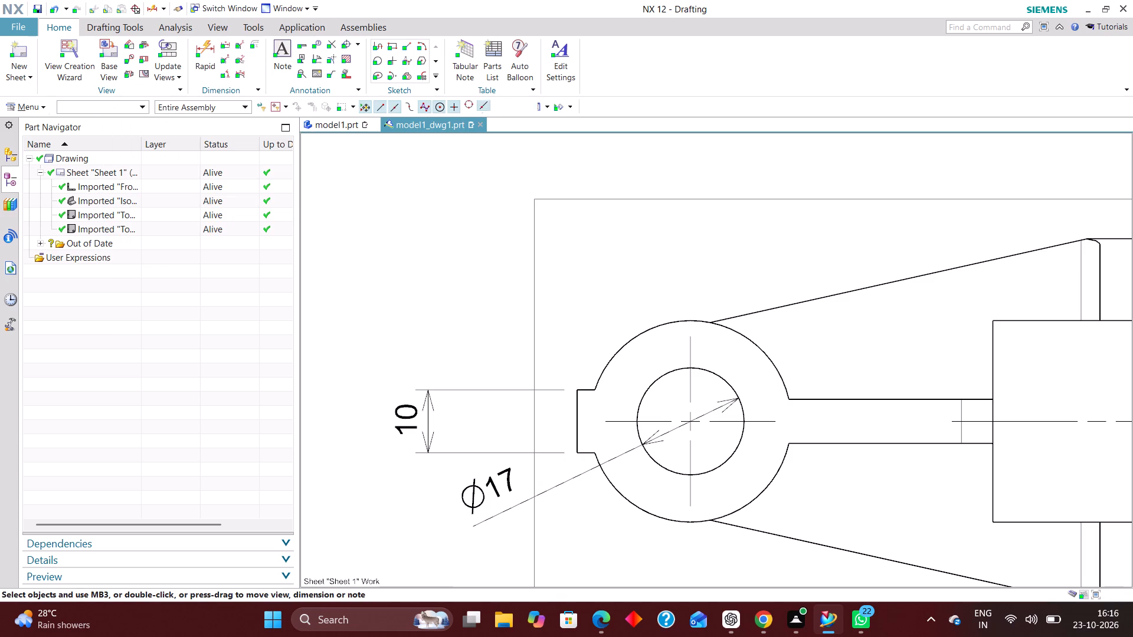
pyautogui.moveTo(427, 421); pyautogui.dragTo(500, 423)
# Set the arrows of the projecting pad's width dimension in the top view to Out.
pyautogui.scroll(-5, 422, 395)
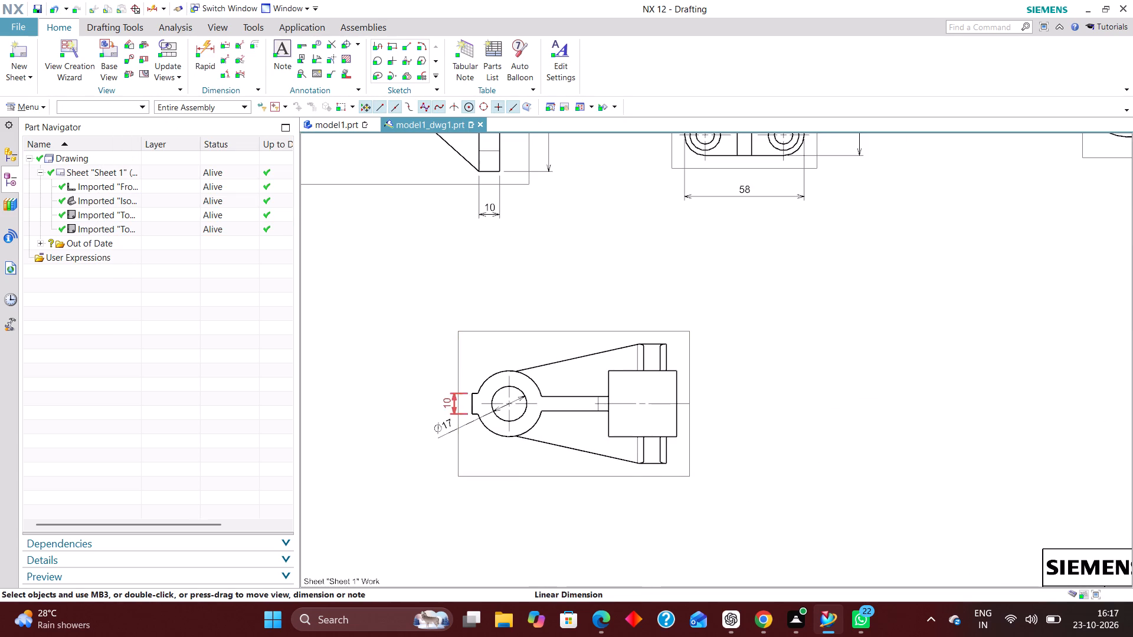
pyautogui.scroll(5, 450, 405)
pyautogui.doubleClick(466, 398)
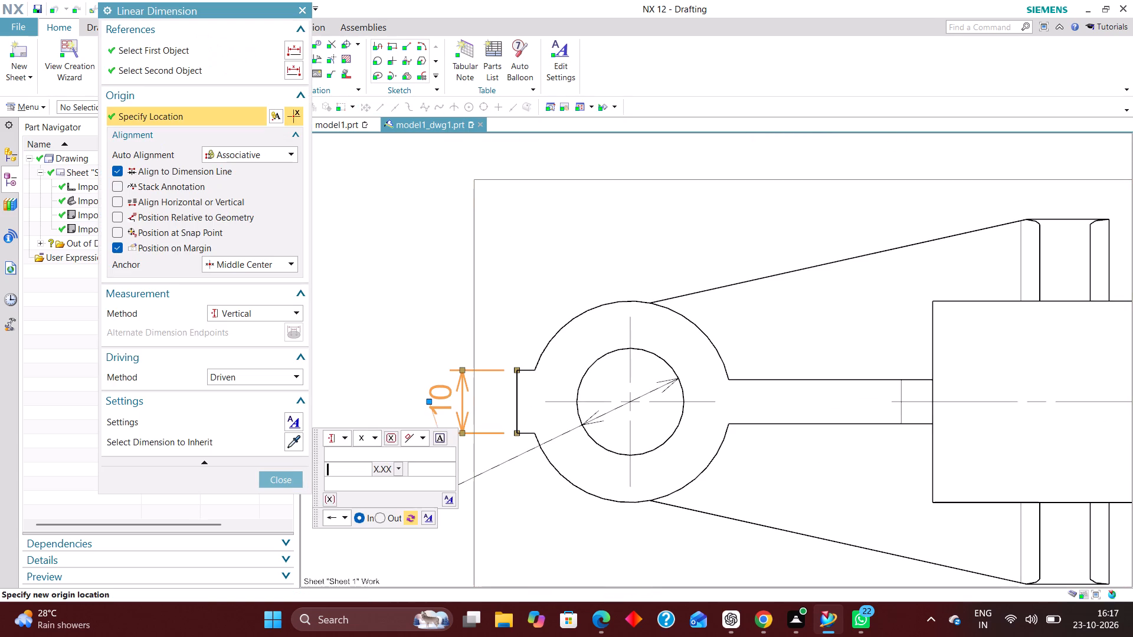
pyautogui.click(463, 369)
pyautogui.click(375, 516)
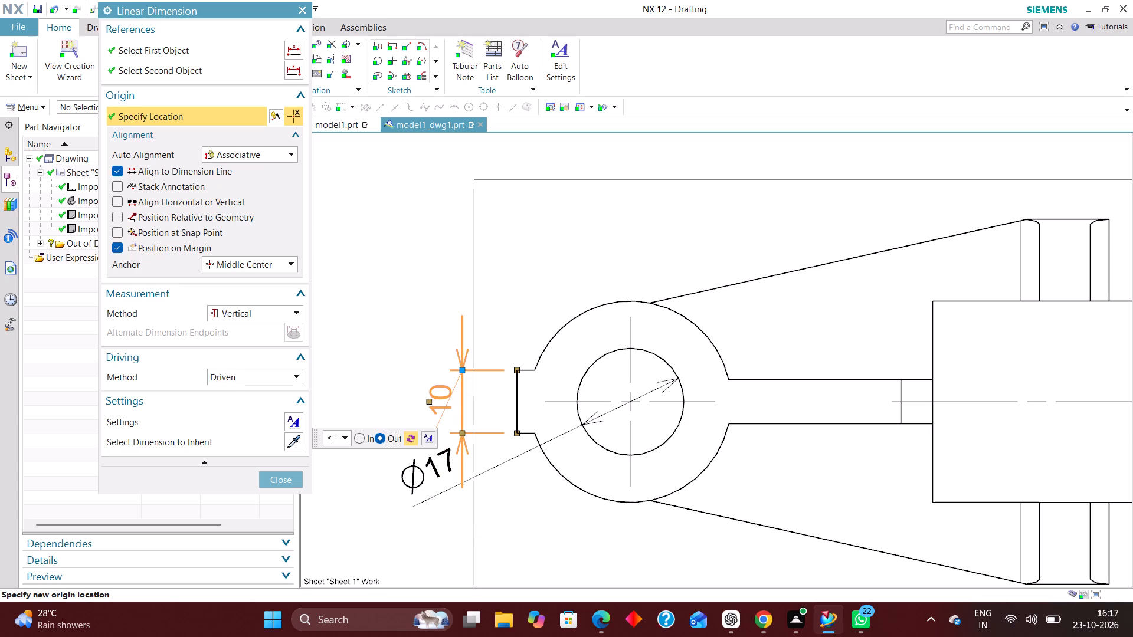
pyautogui.click(294, 480)
# Move the bore's diameter dimension in the top view below the boss, clear of the pad's width dimension.
pyautogui.moveTo(423, 480); pyautogui.dragTo(437, 521)
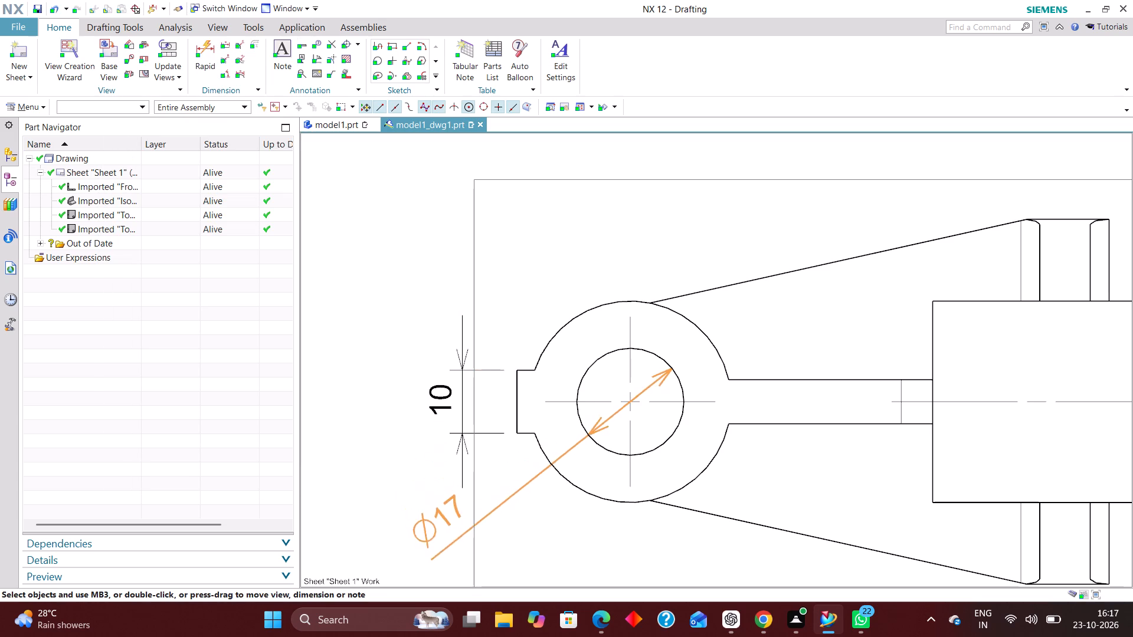
pyautogui.moveTo(437, 521); pyautogui.dragTo(520, 552)
pyautogui.scroll(-4, 419, 502)
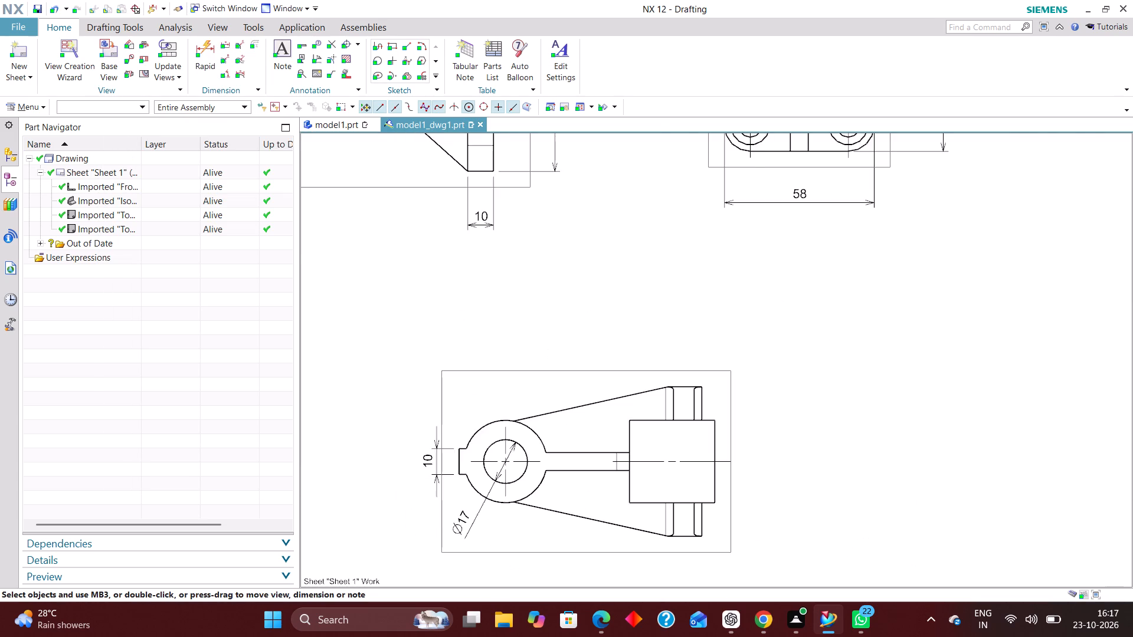
pyautogui.scroll(-3, 404, 520)
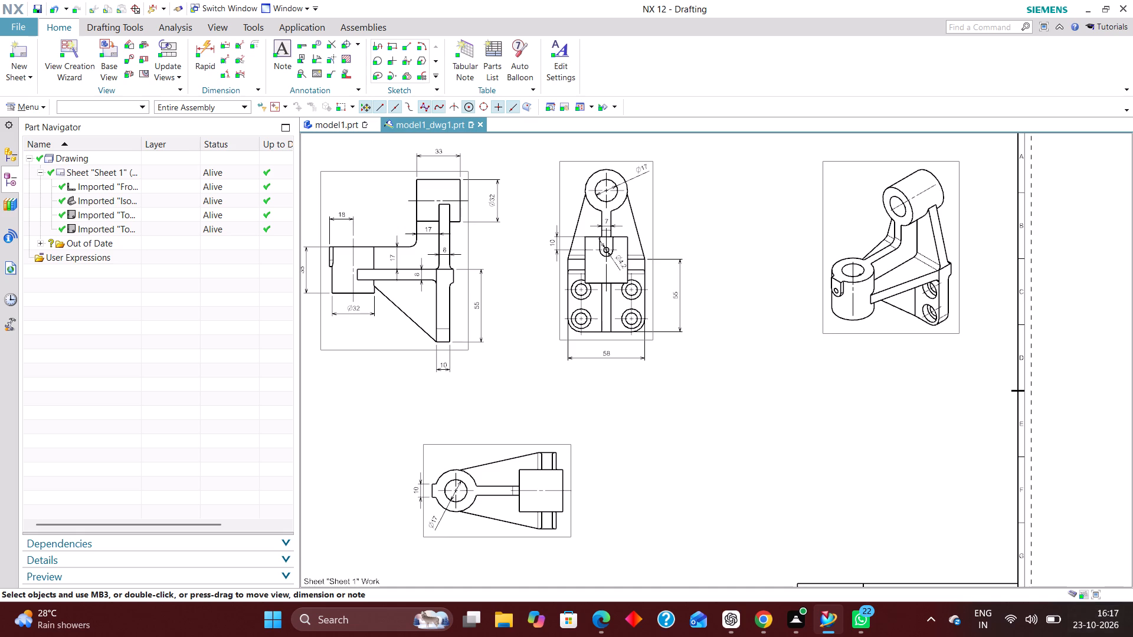
# Move the four-hole view with its dimensions slightly farther from the front view, toward the isometric view.
pyautogui.moveTo(654, 235); pyautogui.dragTo(670, 235)
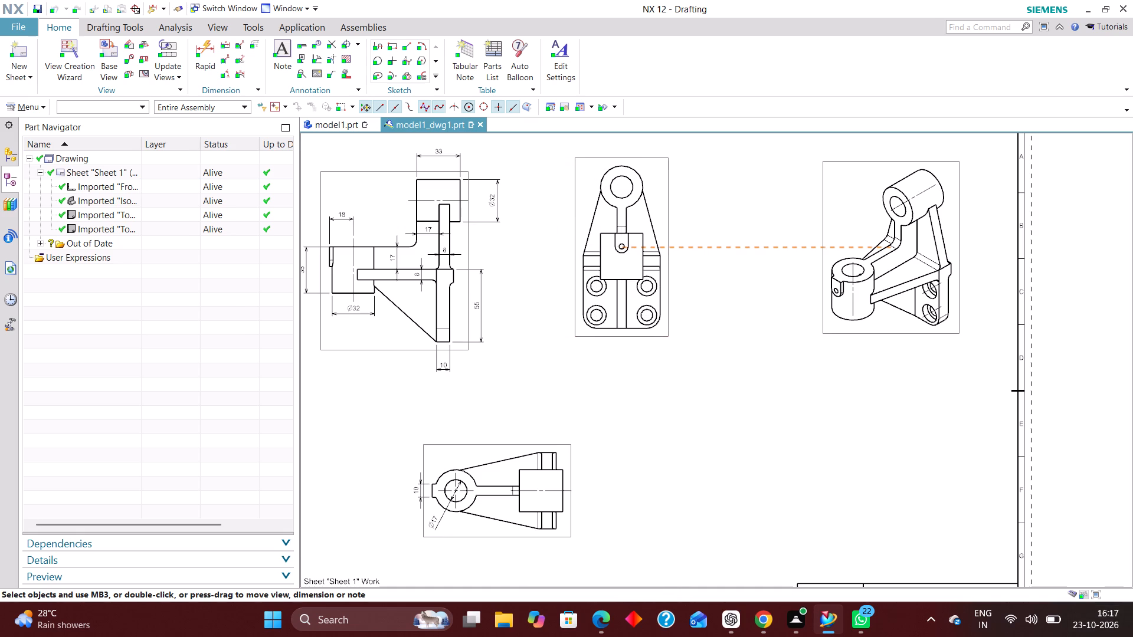
pyautogui.moveTo(670, 235); pyautogui.dragTo(672, 238)
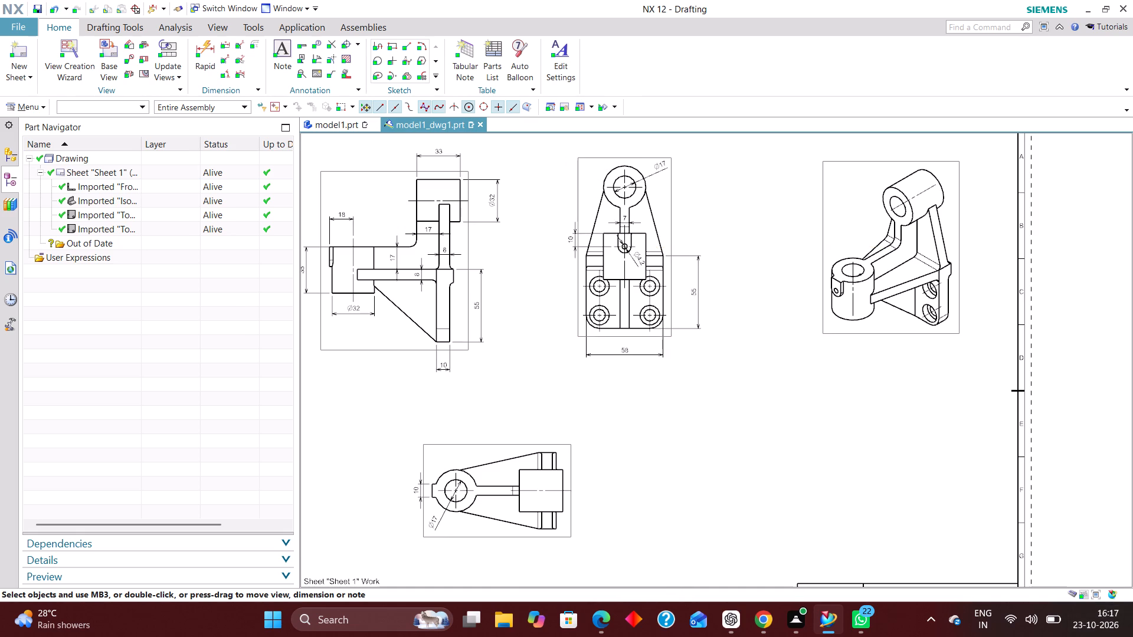
# Review the front, four-hole and top views for features that still need dimensions.
pyautogui.scroll(-3, 700, 398)
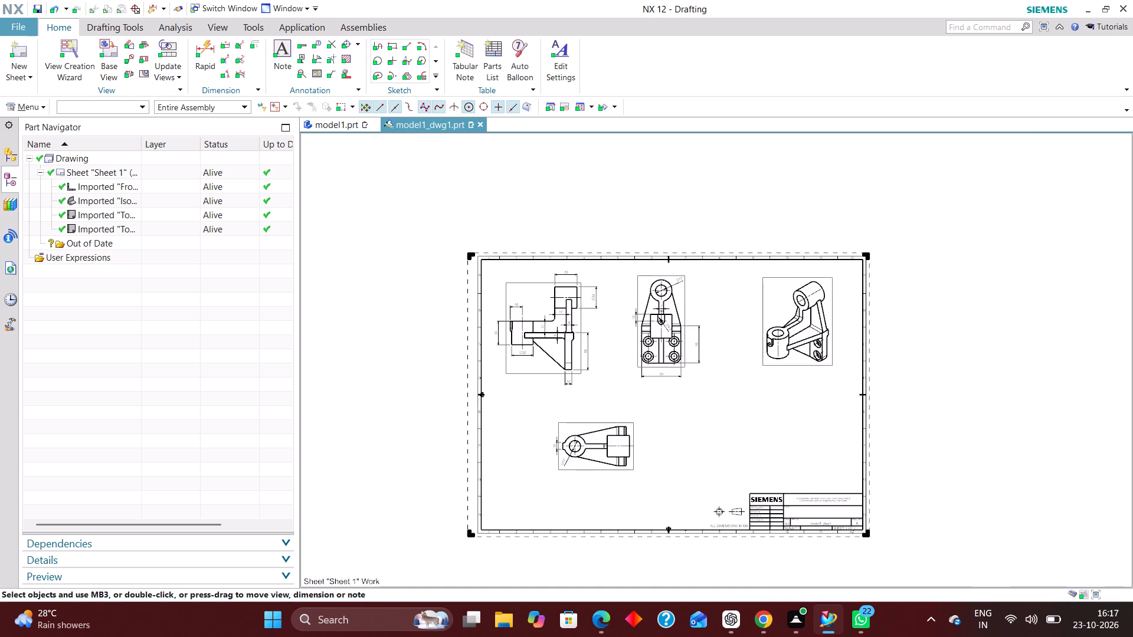
pyautogui.scroll(4, 662, 474)
pyautogui.scroll(-2, 606, 522)
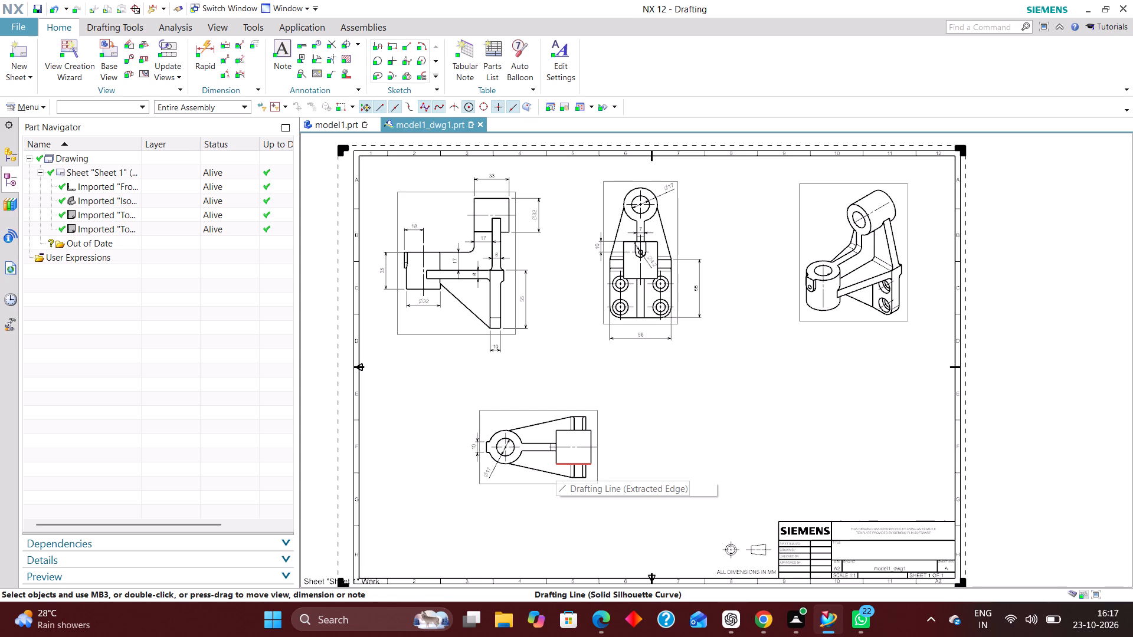
pyautogui.scroll(6, 482, 273)
pyautogui.scroll(-4, 523, 303)
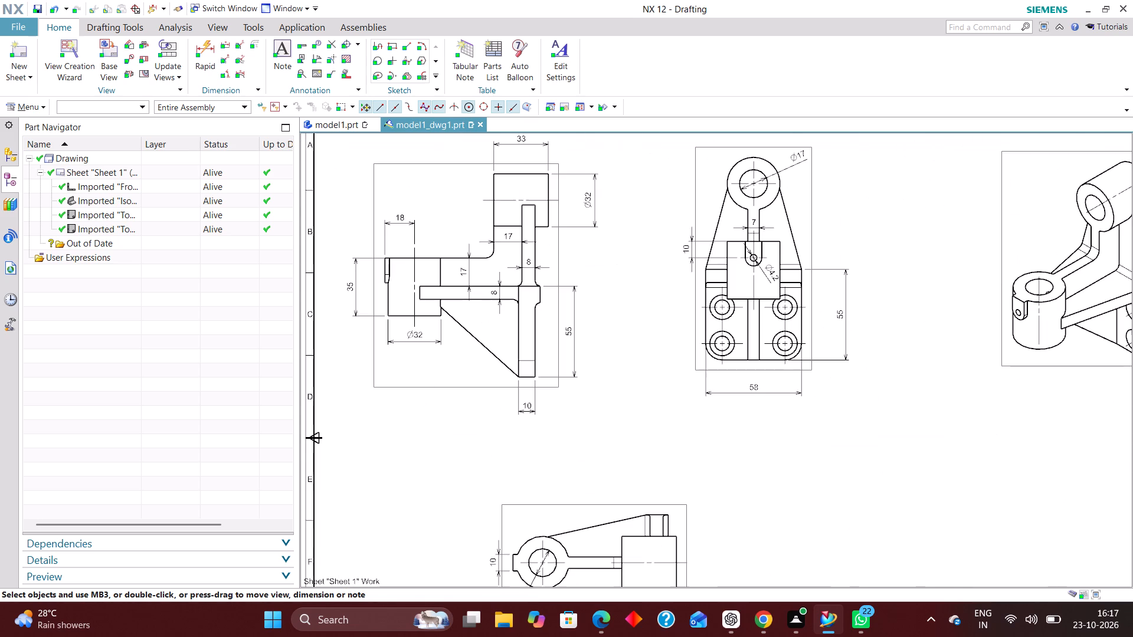
pyautogui.scroll(-4, 581, 350)
pyautogui.scroll(6, 661, 316)
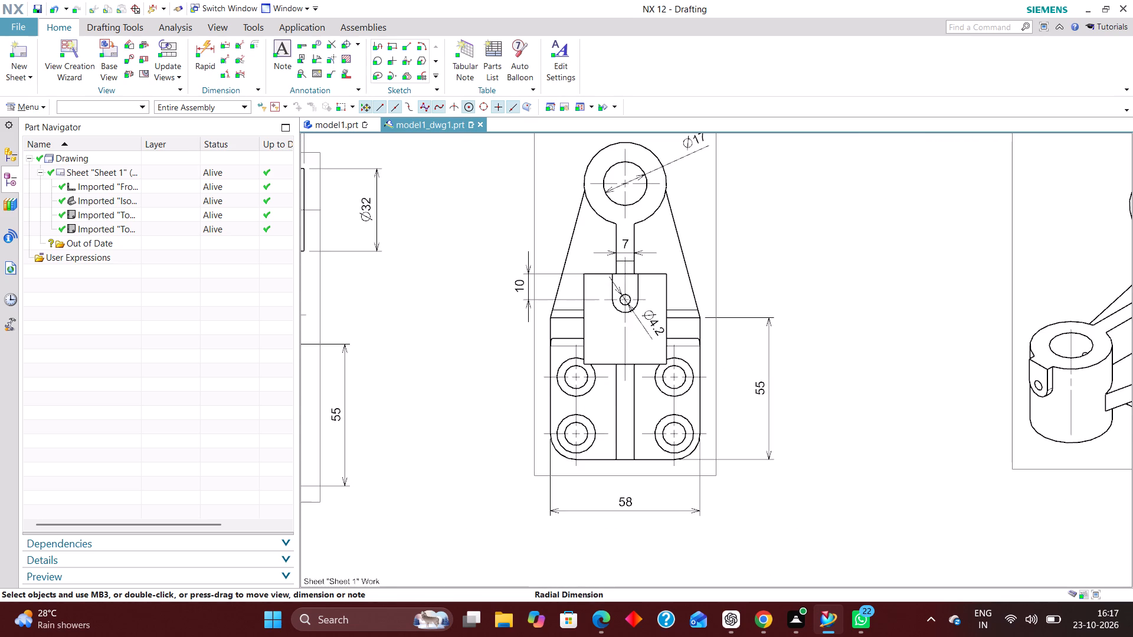
pyautogui.scroll(-3, 771, 313)
pyautogui.scroll(4, 500, 339)
# Add a Radial Rapid Dimension to the fillet beneath the horizontal rib at the vertical plate in the front view, placed below the rib.
pyautogui.scroll(6, 507, 338)
pyautogui.scroll(-2, 836, 350)
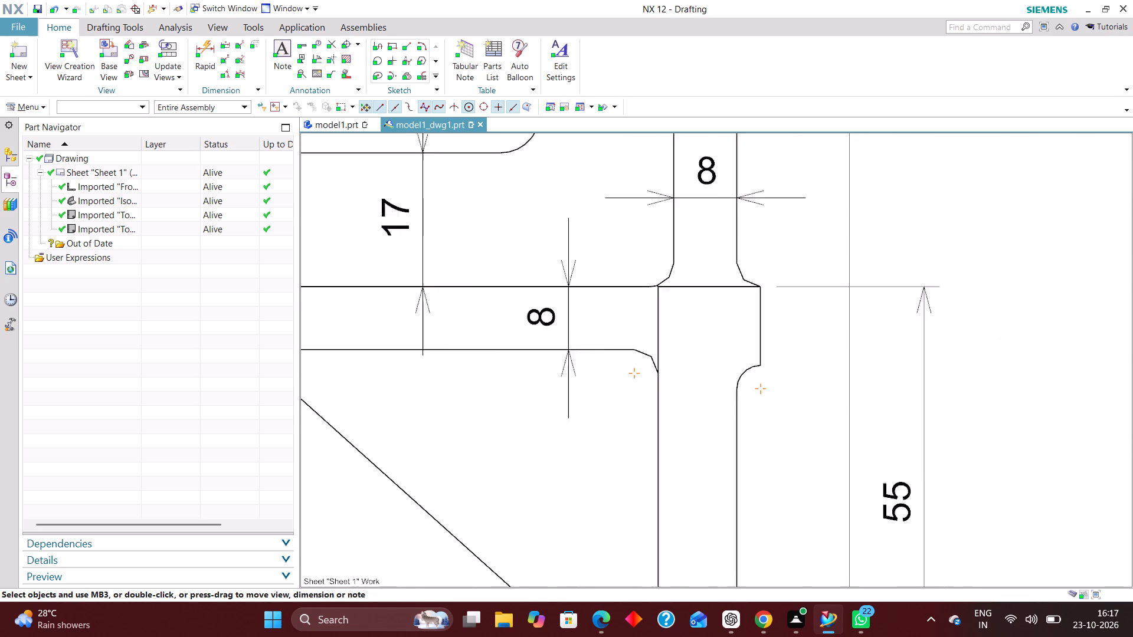
pyautogui.scroll(-1, 844, 354)
pyautogui.click(205, 44)
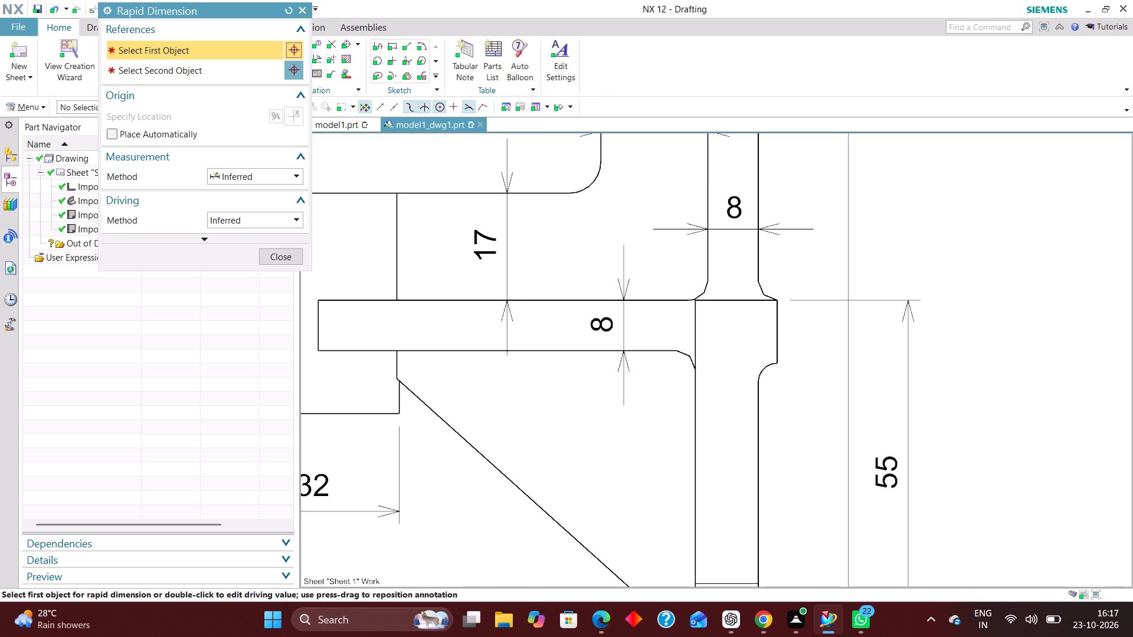
pyautogui.click(268, 174)
pyautogui.click(267, 278)
pyautogui.scroll(2, 664, 377)
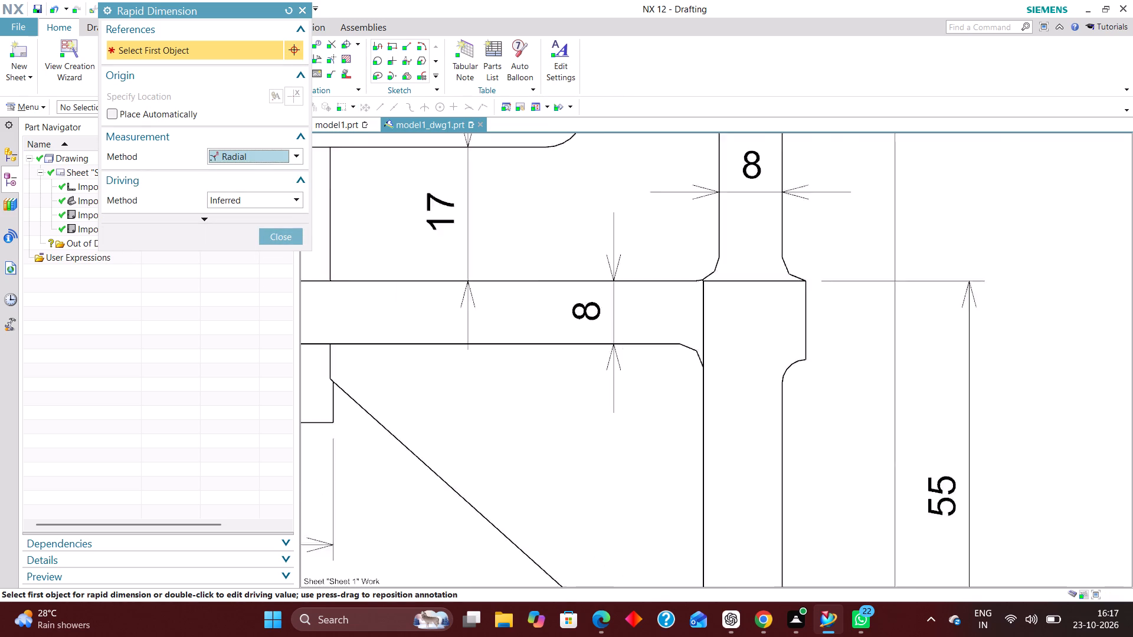
pyautogui.scroll(3, 664, 377)
pyautogui.click(743, 316)
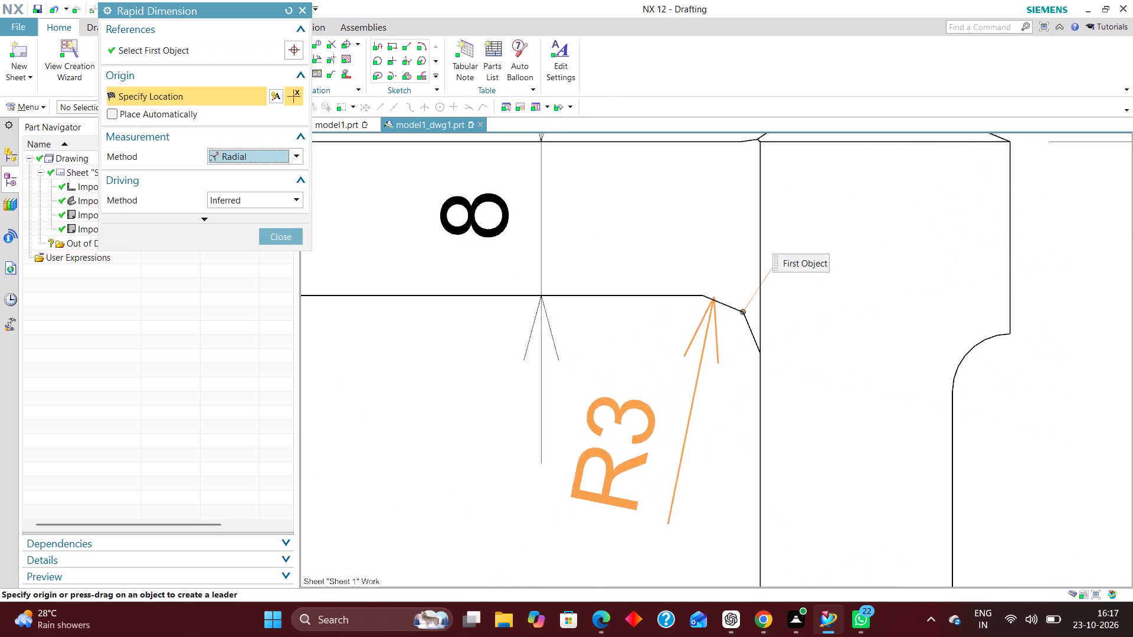
pyautogui.click(453, 493)
# Add a radial dimension to the outer fillet where the thin upper plate meets the thicker base in the front view, placed outside the plate.
pyautogui.scroll(-5, 559, 352)
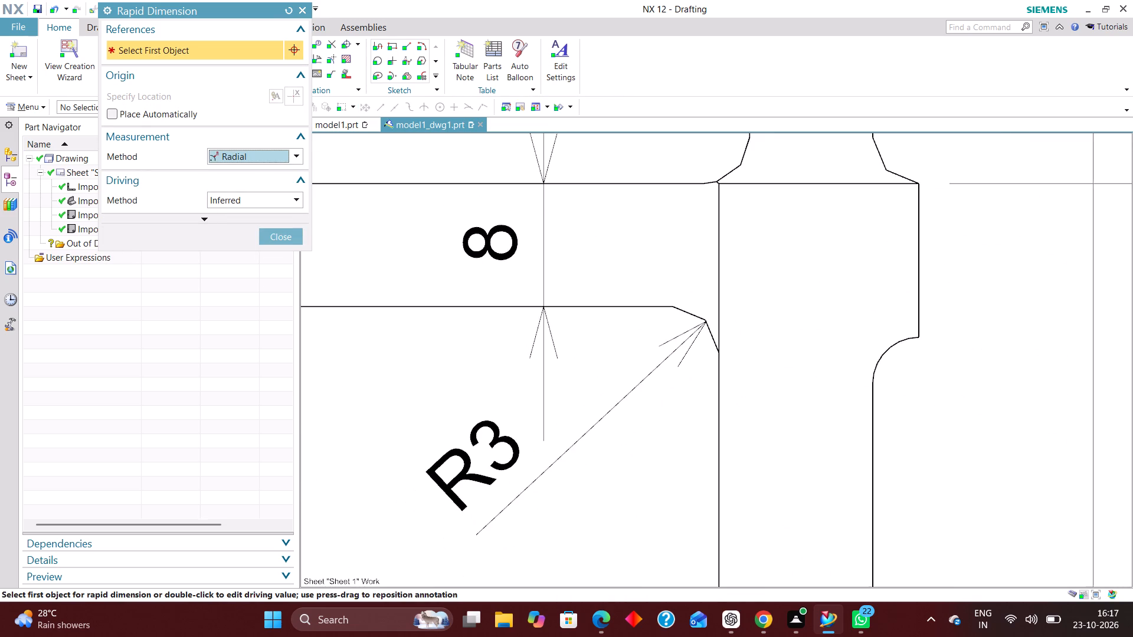
pyautogui.scroll(-3, 560, 353)
pyautogui.scroll(5, 728, 235)
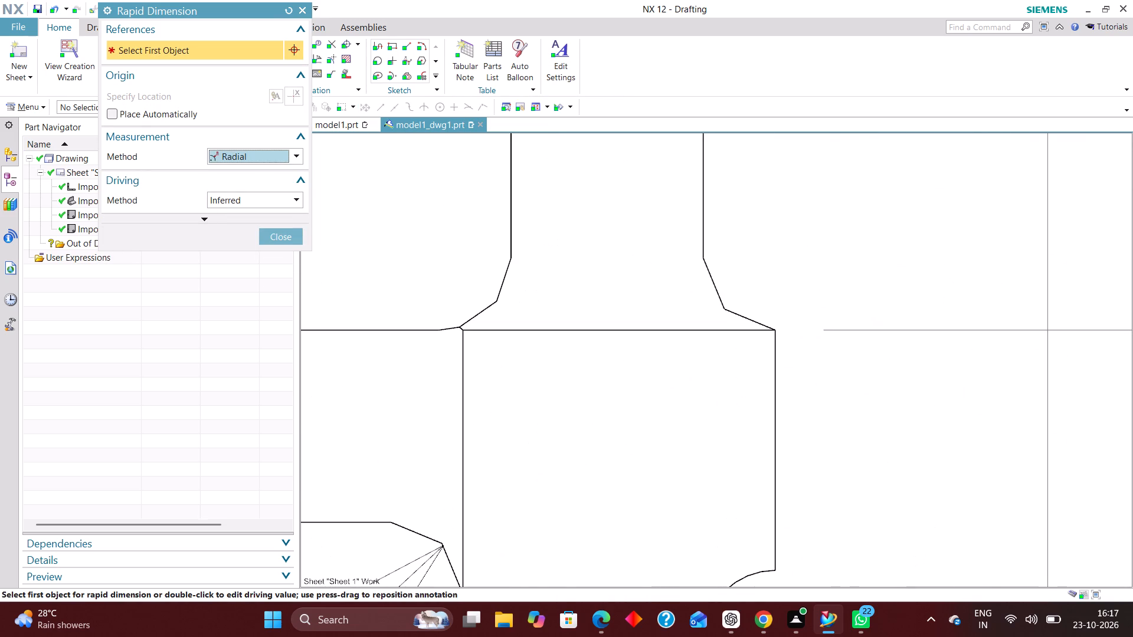
pyautogui.click(721, 306)
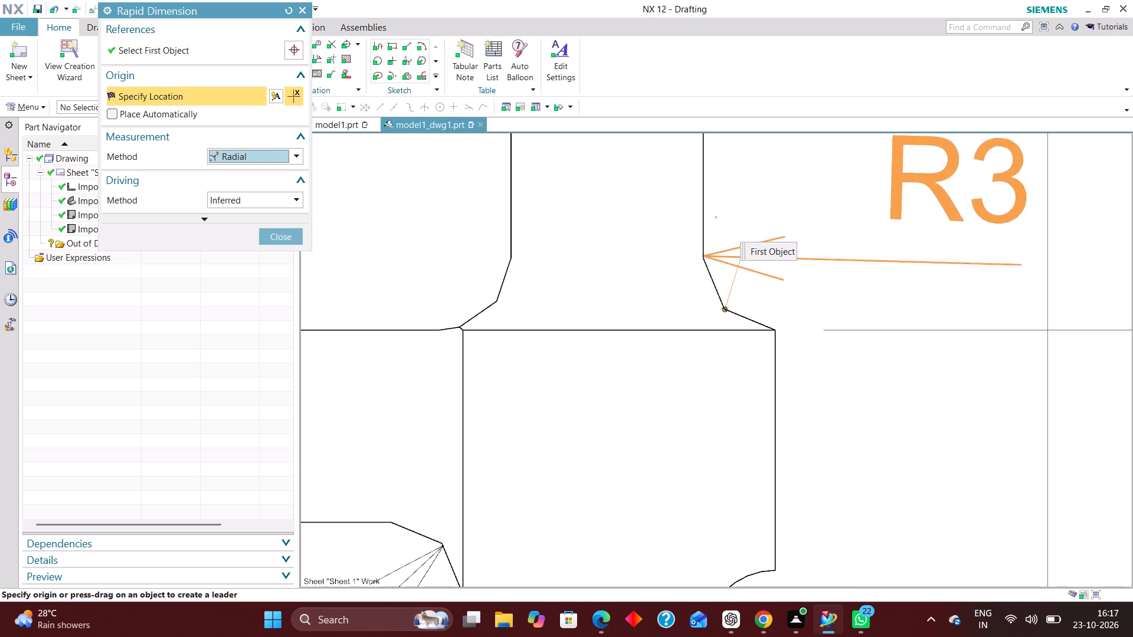
pyautogui.click(931, 162)
# Add a radial dimension to the web's rounded inner corner between the two bosses in the front view, placed above the web, and finish dimensioning.
pyautogui.scroll(-10, 698, 267)
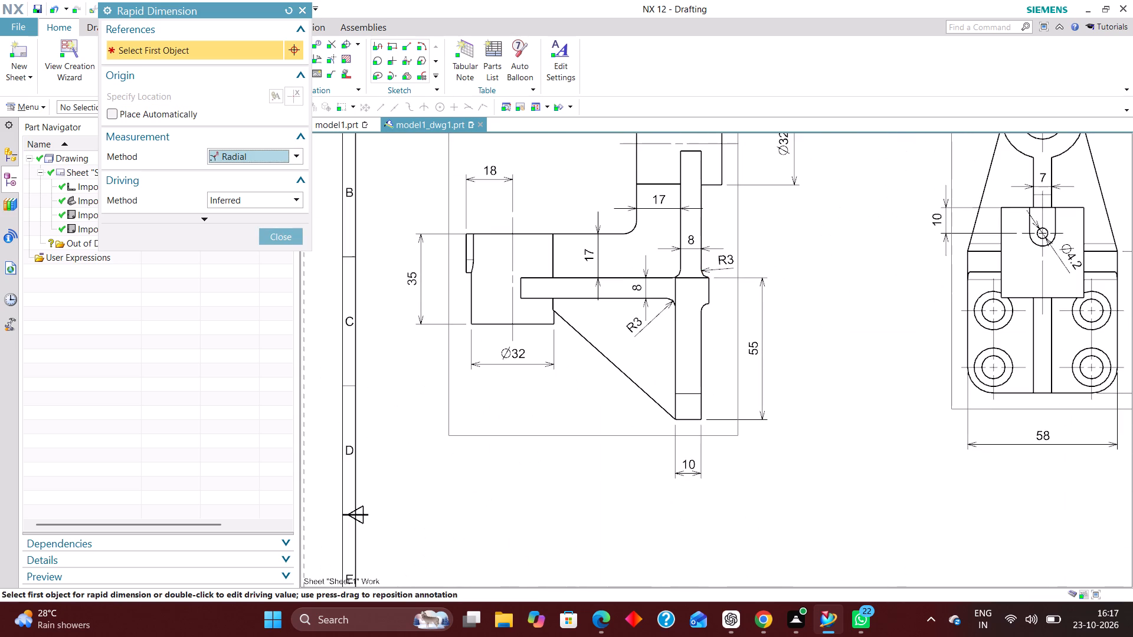
pyautogui.scroll(5, 615, 215)
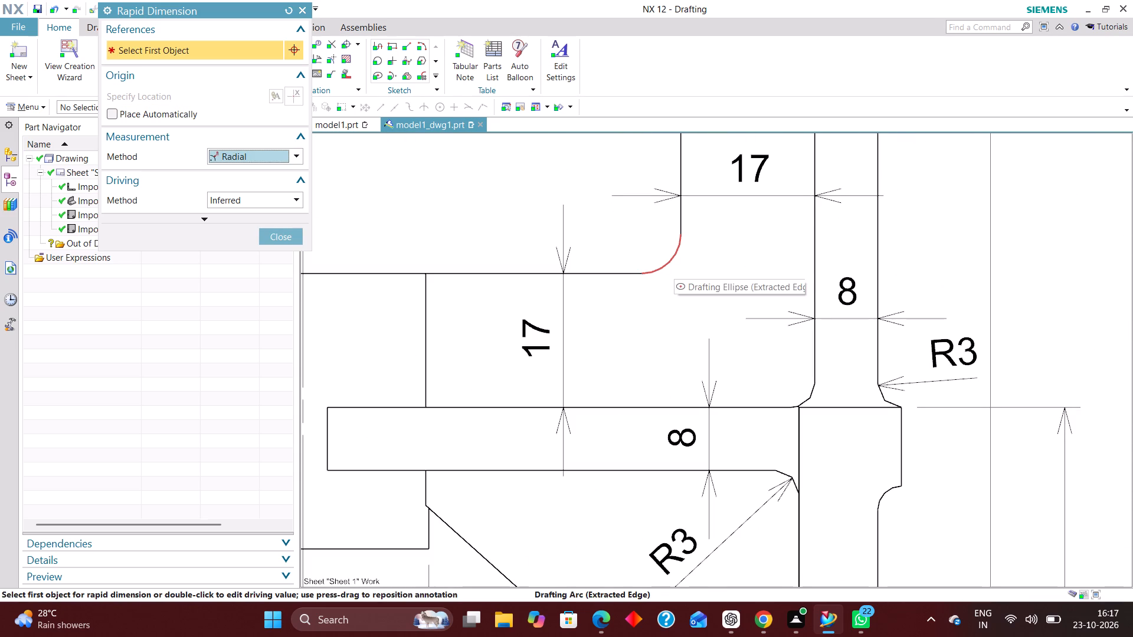
pyautogui.scroll(-6, 637, 233)
pyautogui.scroll(-4, 623, 395)
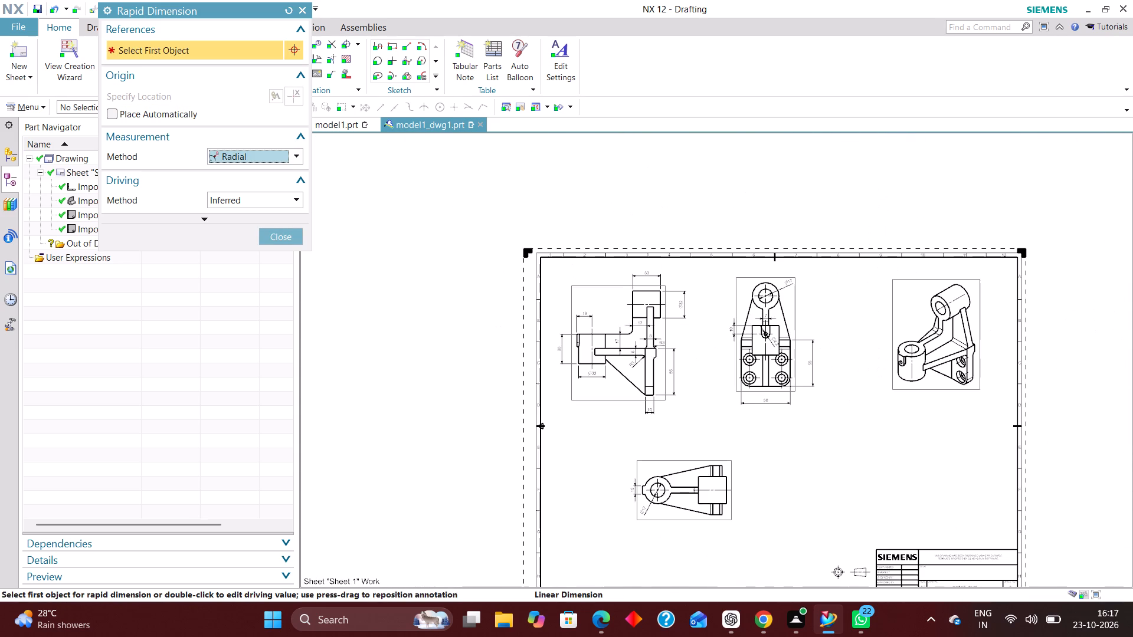
pyautogui.scroll(7, 669, 348)
pyautogui.click(493, 277)
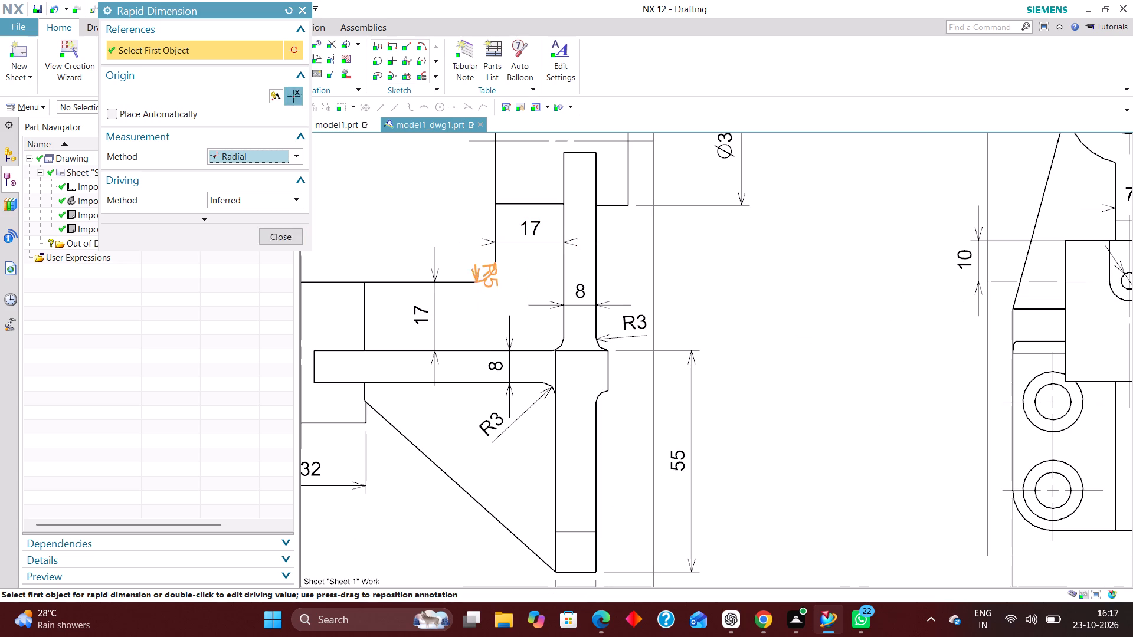
pyautogui.click(379, 158)
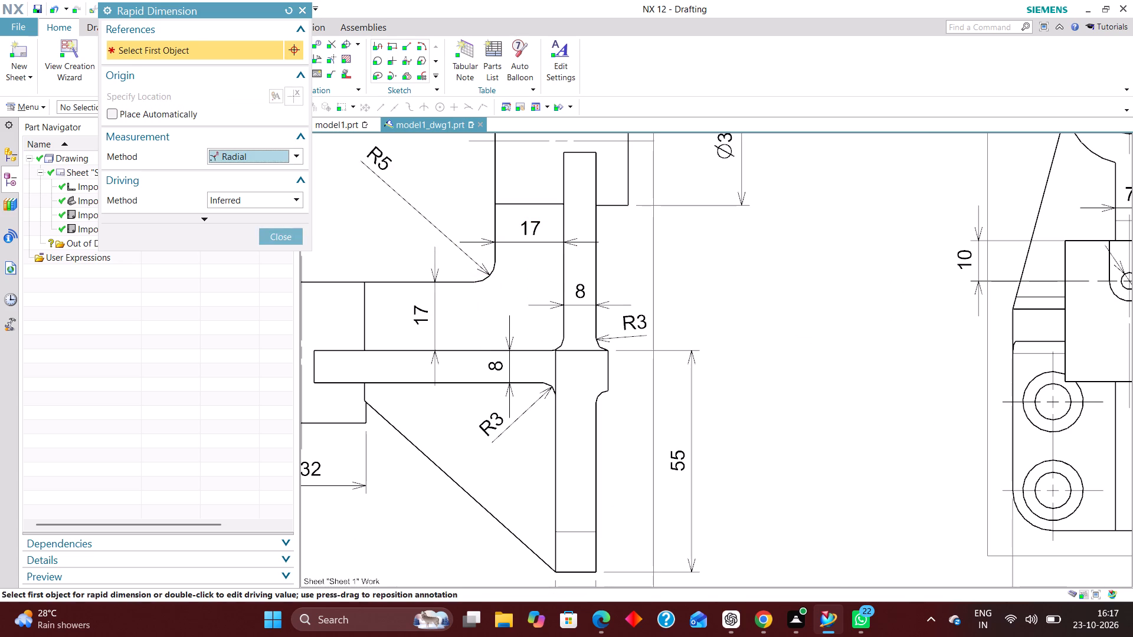
pyautogui.click(284, 238)
pyautogui.scroll(-5, 595, 294)
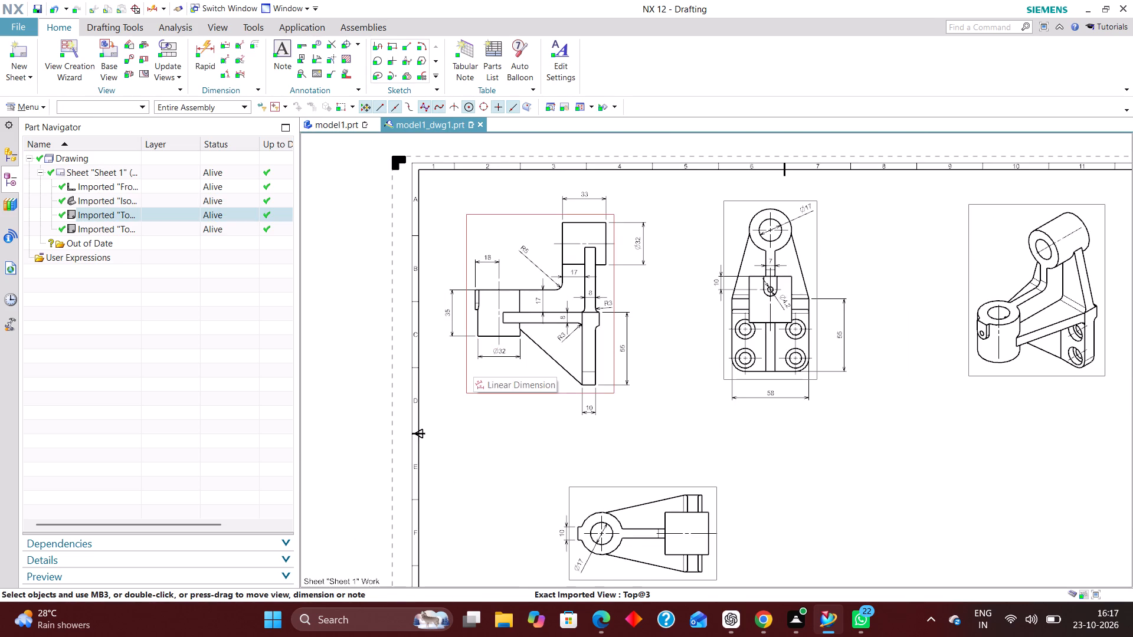
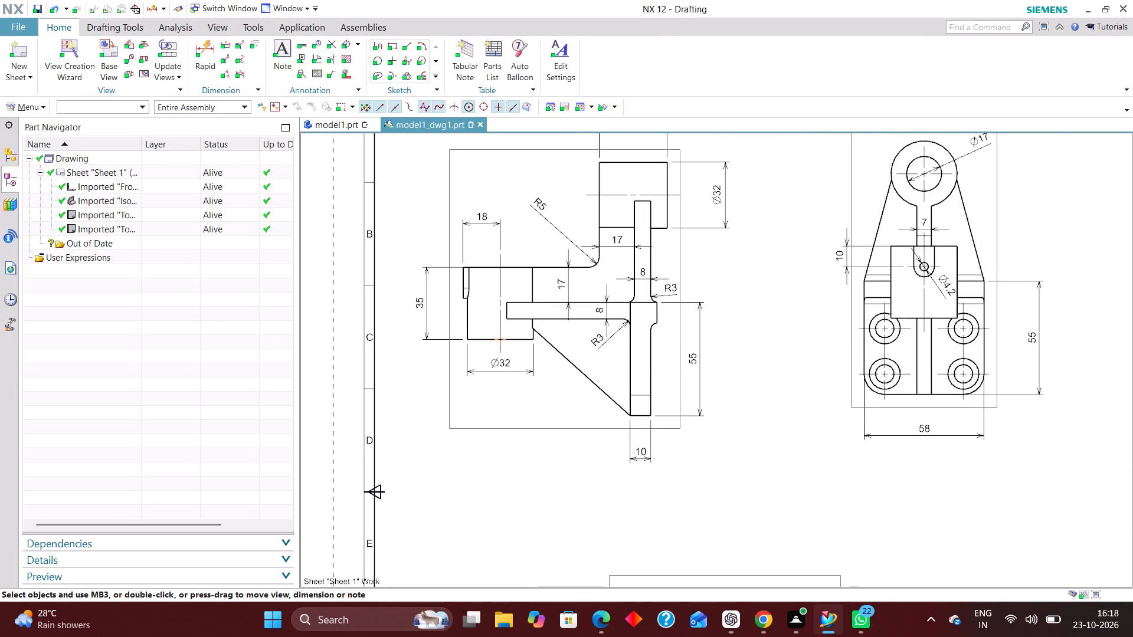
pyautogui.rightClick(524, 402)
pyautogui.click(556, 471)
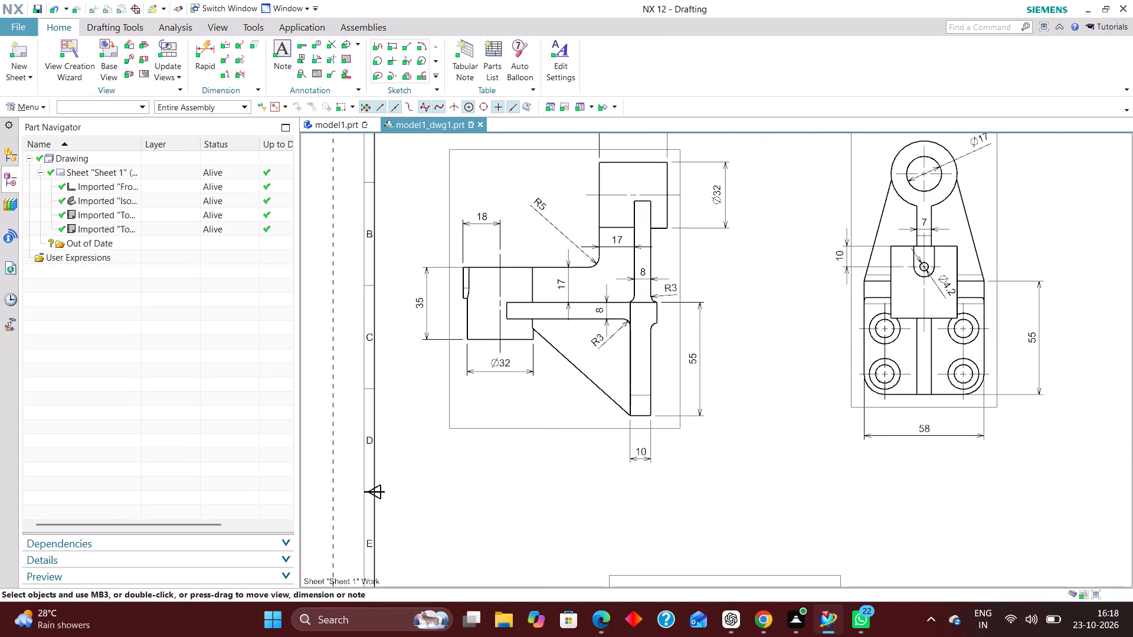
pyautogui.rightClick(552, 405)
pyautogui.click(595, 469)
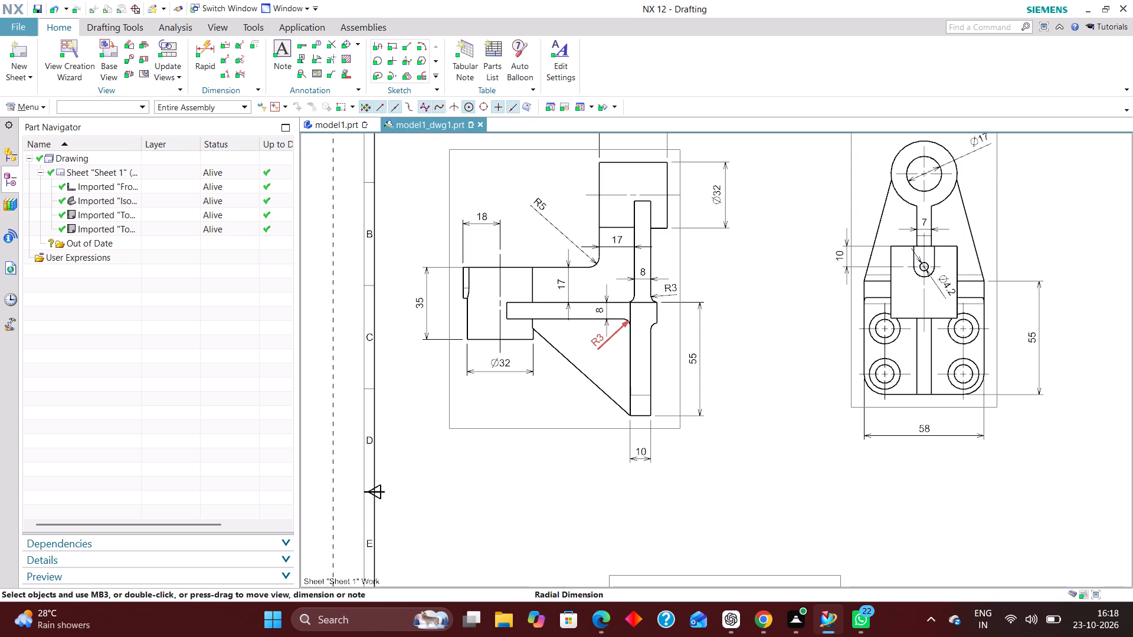
# Reposition the front view's radius dimension on the outer fillet of the upper plate so it angles upward, clear of the plate.
pyautogui.scroll(5, 687, 298)
pyautogui.moveTo(651, 288); pyautogui.dragTo(651, 271)
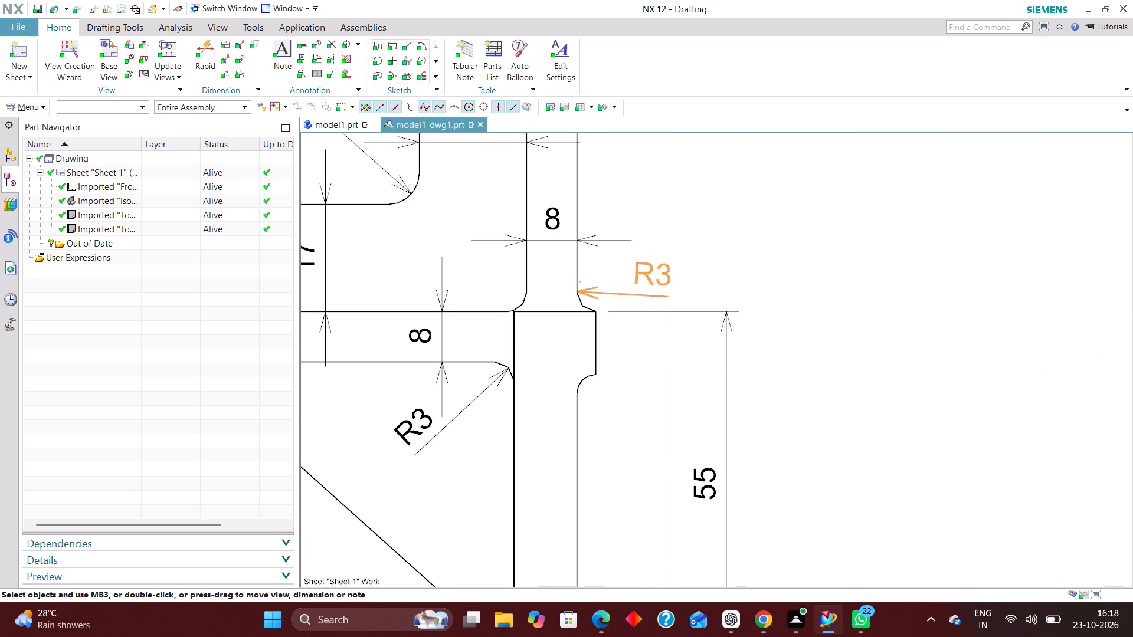
pyautogui.moveTo(651, 271); pyautogui.dragTo(670, 160)
pyautogui.doubleClick(685, 166)
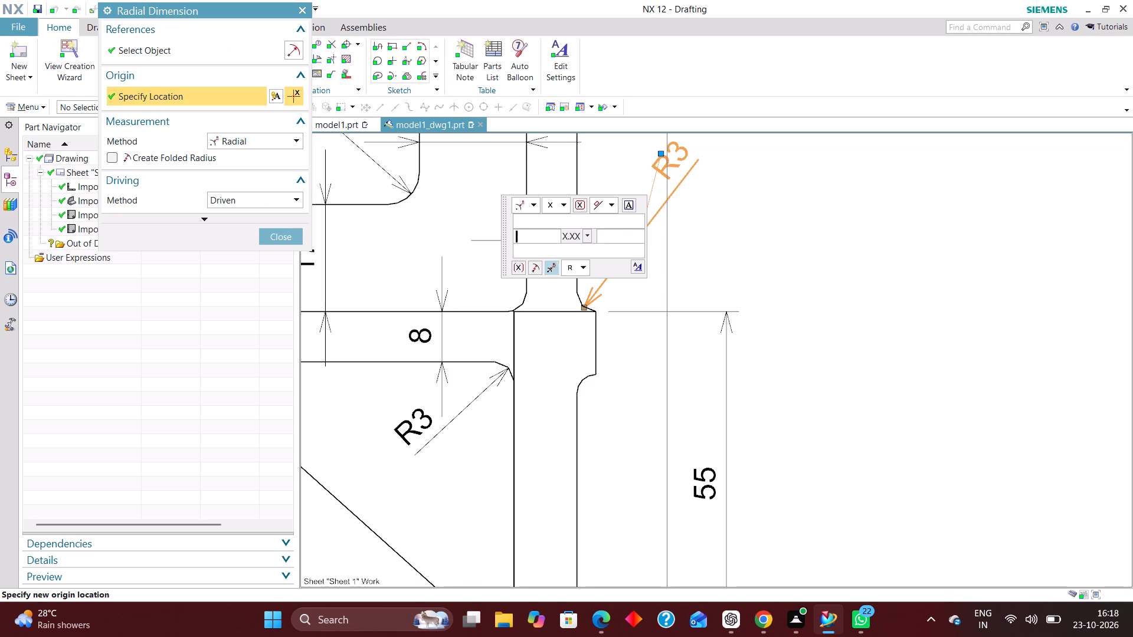
pyautogui.click(284, 237)
# Examine the top view and the whole sheet for features that still lack dimensions.
pyautogui.scroll(-2, 607, 271)
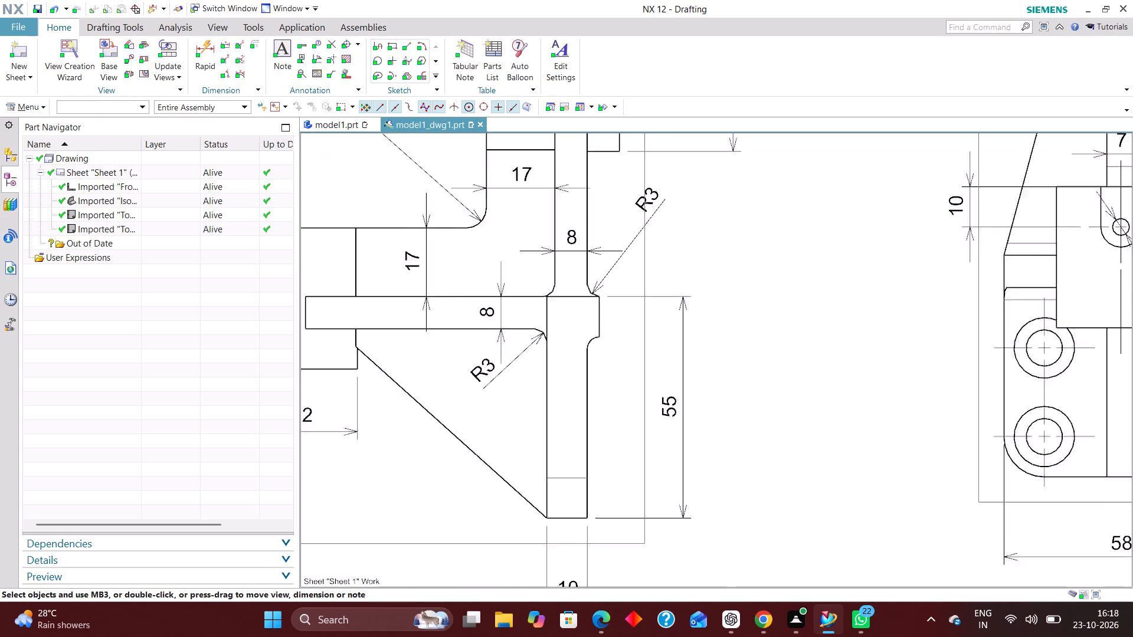
pyautogui.scroll(-6, 605, 269)
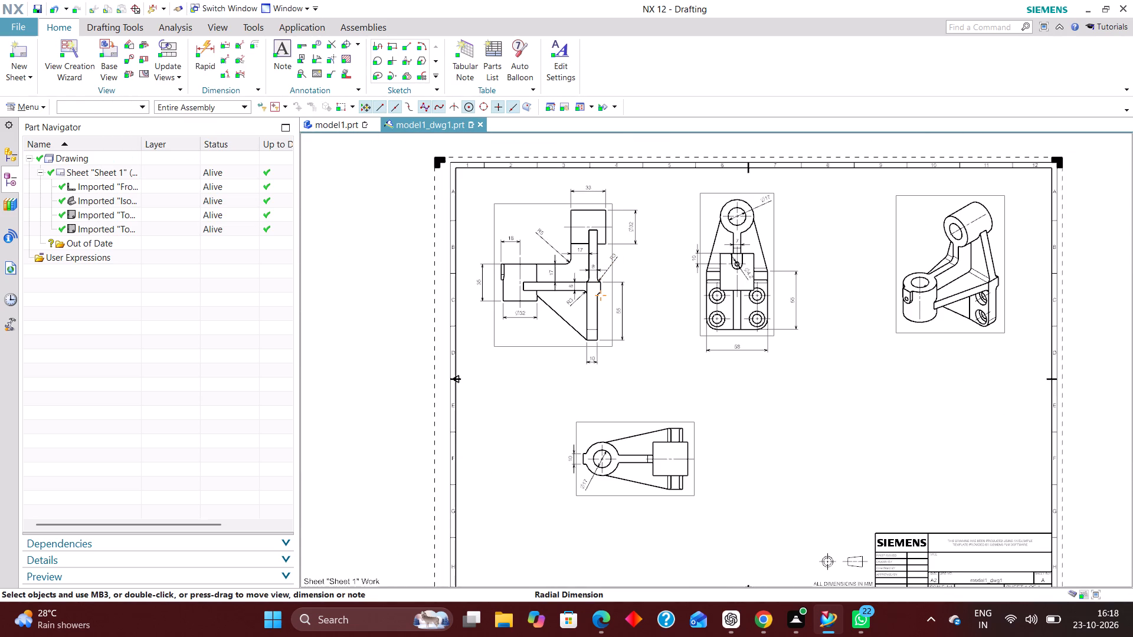
pyautogui.scroll(5, 611, 489)
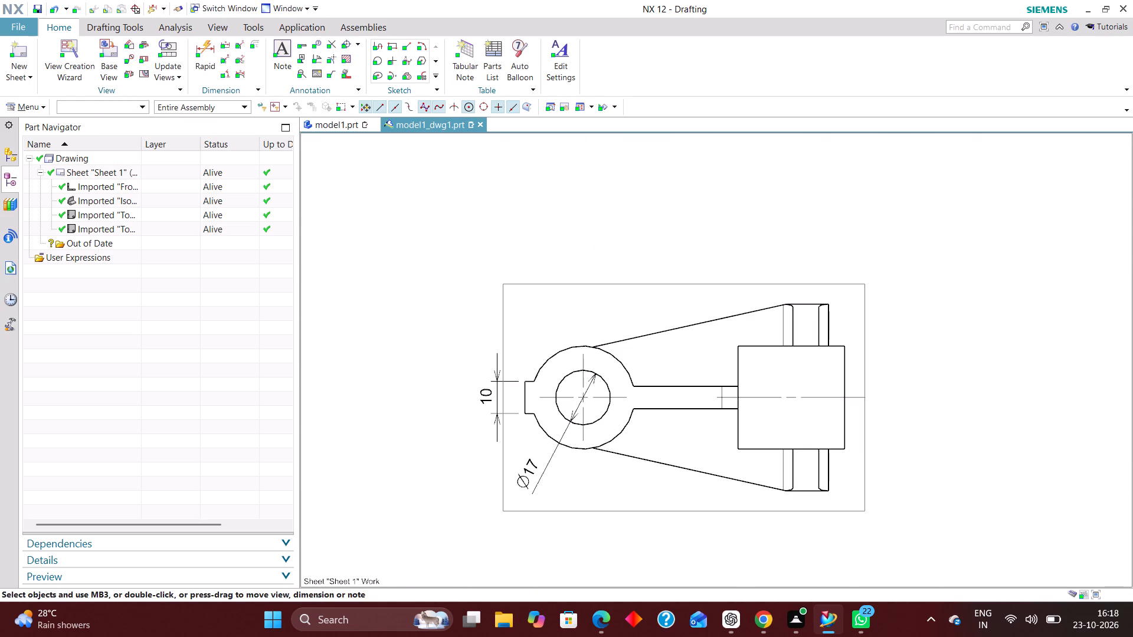
pyautogui.scroll(-3, 539, 430)
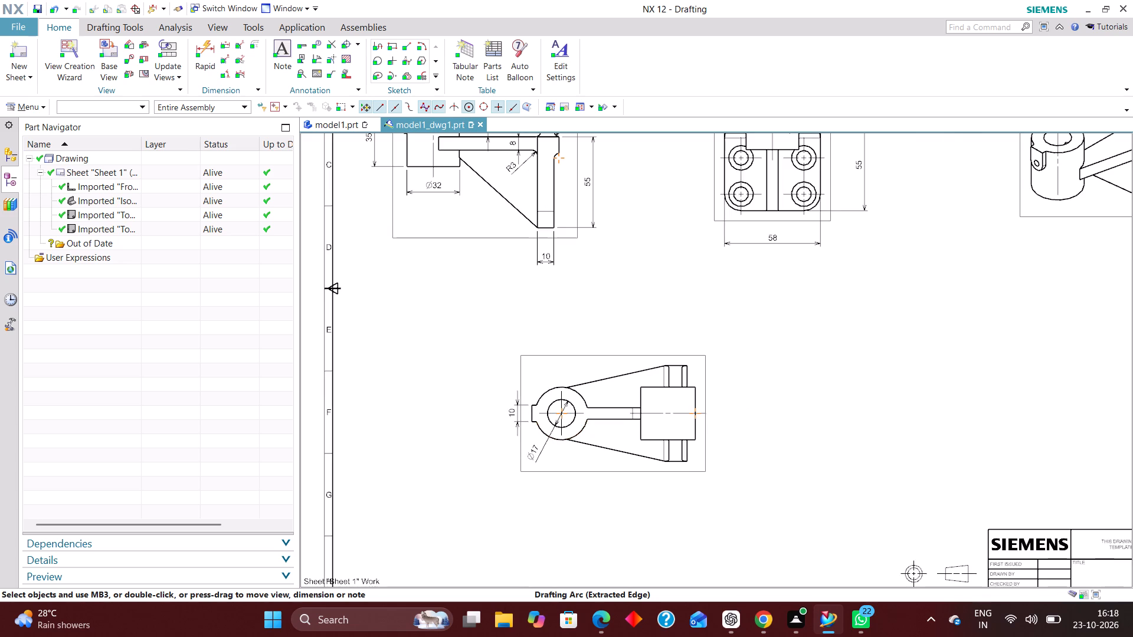
pyautogui.scroll(4, 684, 392)
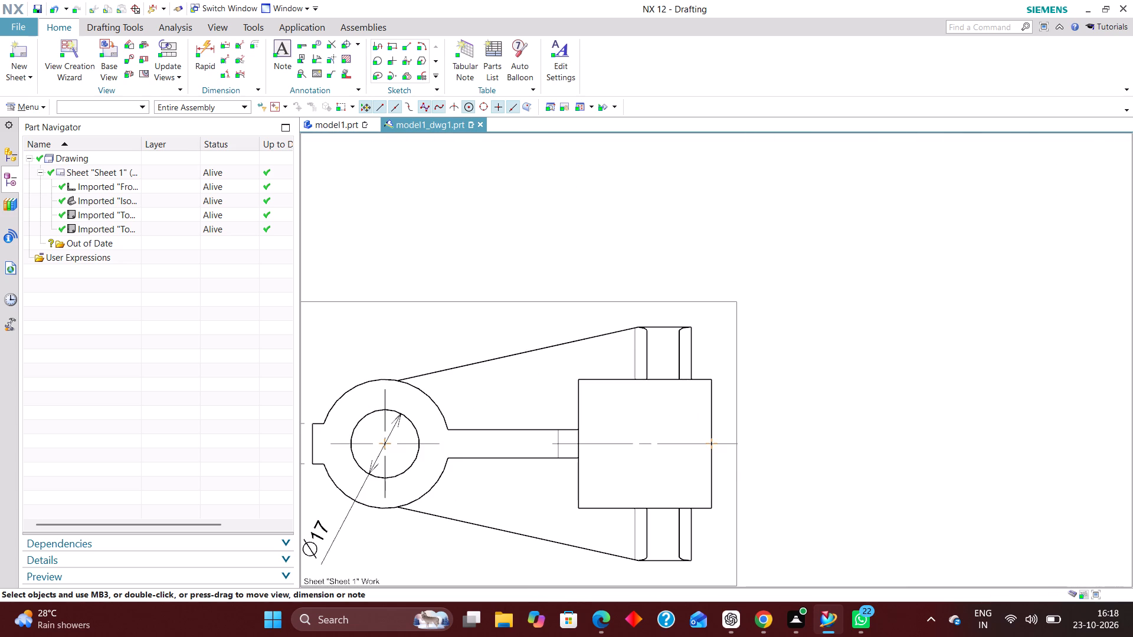
pyautogui.scroll(-4, 633, 324)
pyautogui.middleClick(655, 456)
pyautogui.scroll(-3, 650, 455)
pyautogui.scroll(6, 652, 389)
pyautogui.scroll(-5, 612, 445)
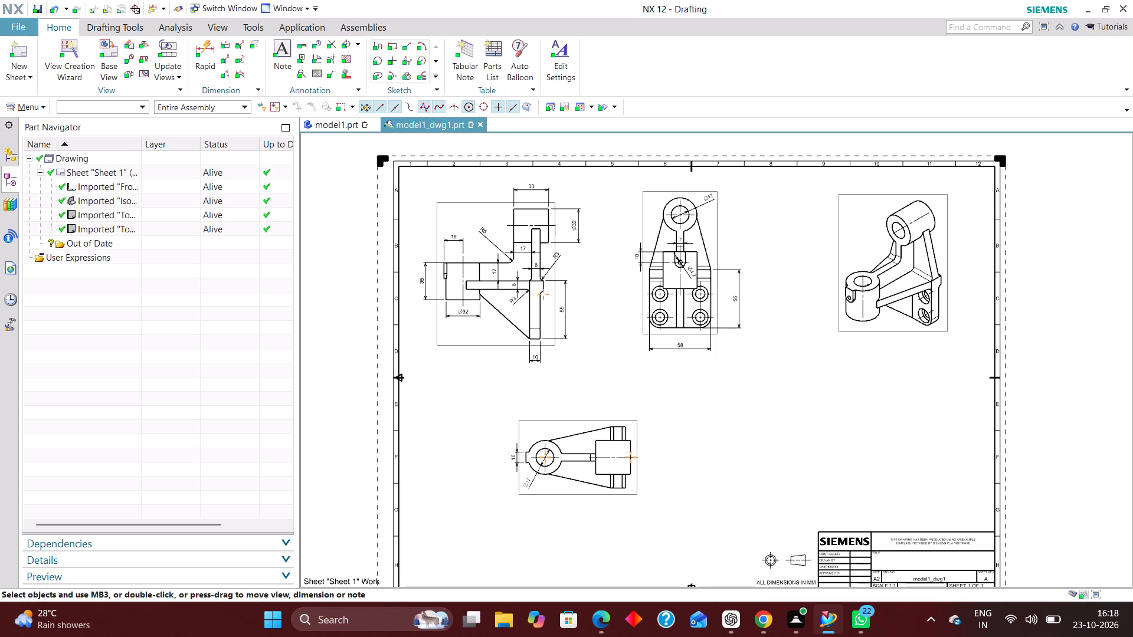
pyautogui.scroll(-1, 620, 434)
pyautogui.scroll(-1, 572, 419)
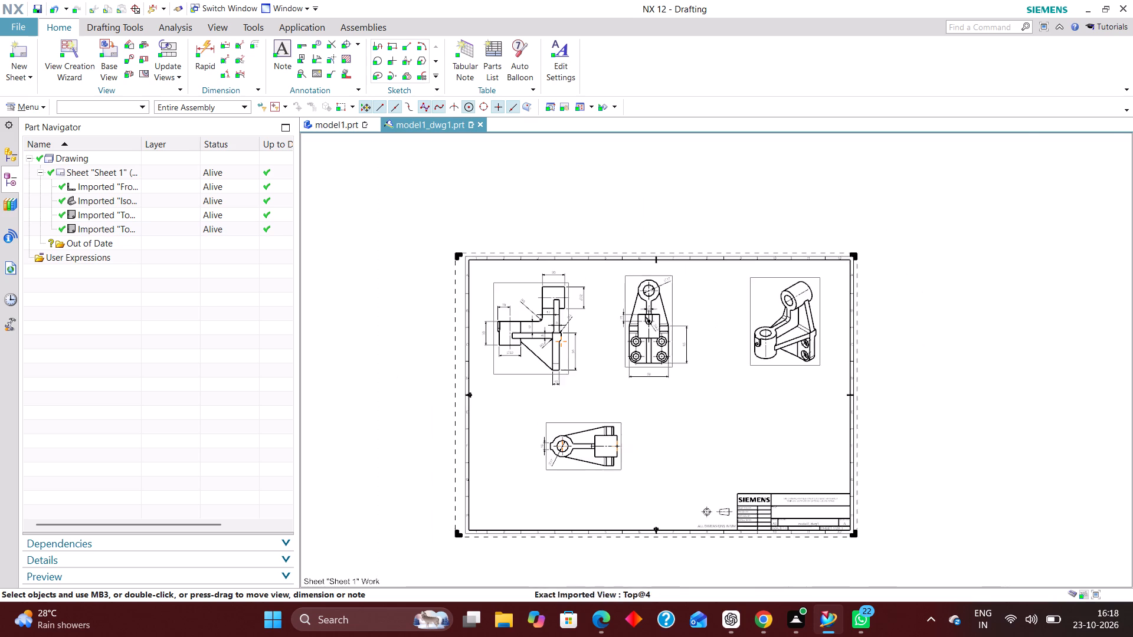
pyautogui.scroll(3, 581, 491)
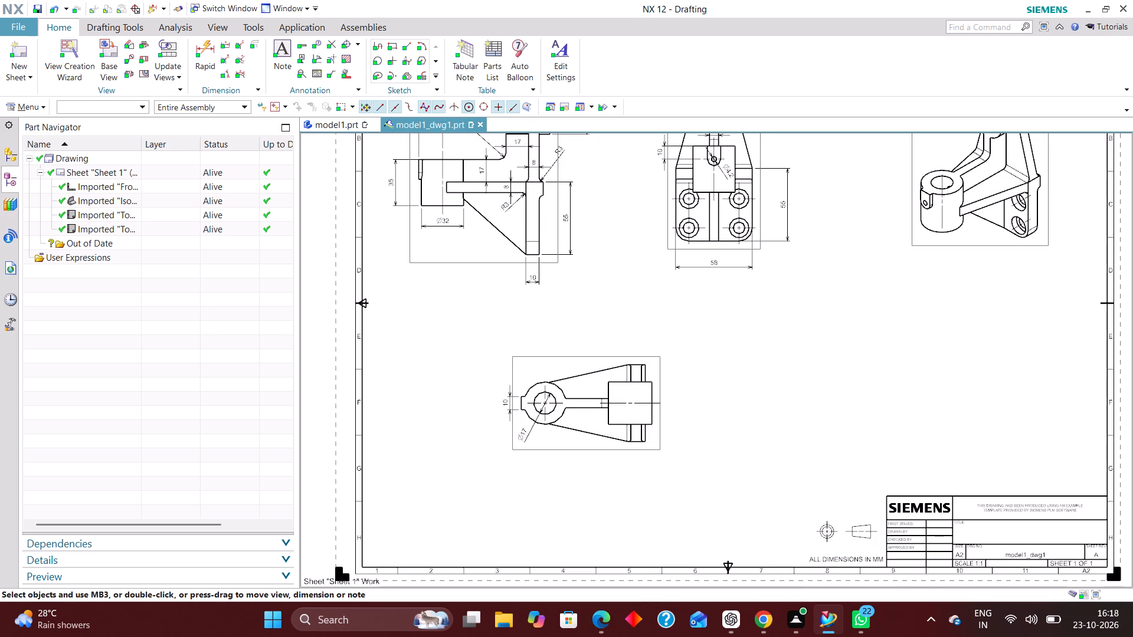
# Add an Inferred Rapid Dimension of 76 from the round boss centre to the plate's outer face in the top view, placed below.
pyautogui.click(195, 58)
pyautogui.scroll(5, 575, 452)
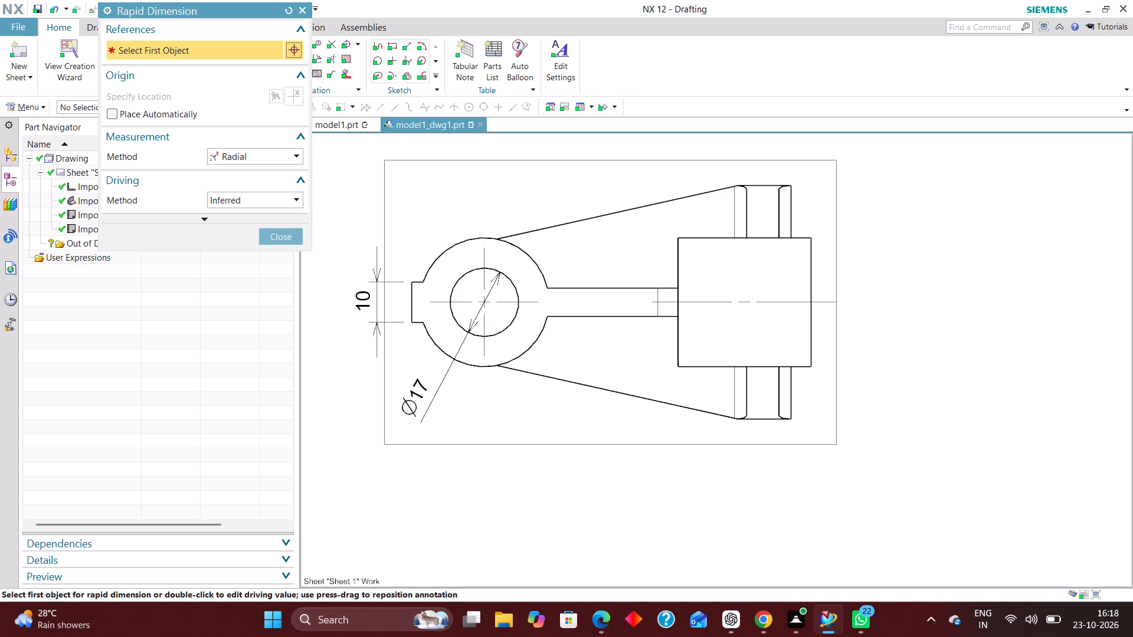
pyautogui.click(277, 149)
pyautogui.click(267, 175)
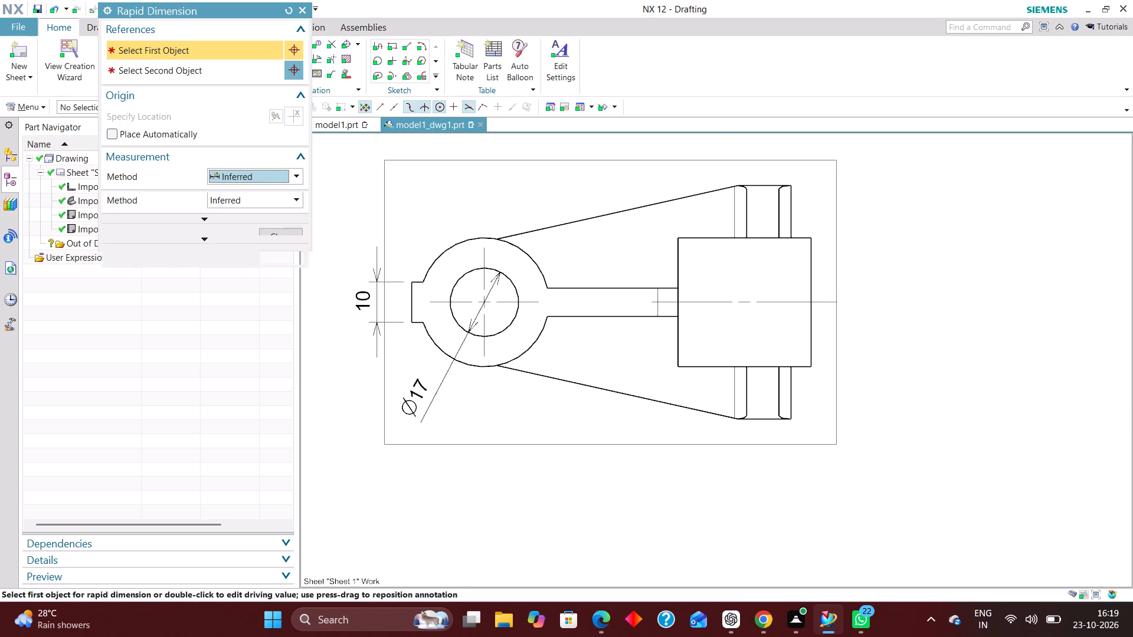
pyautogui.click(481, 350)
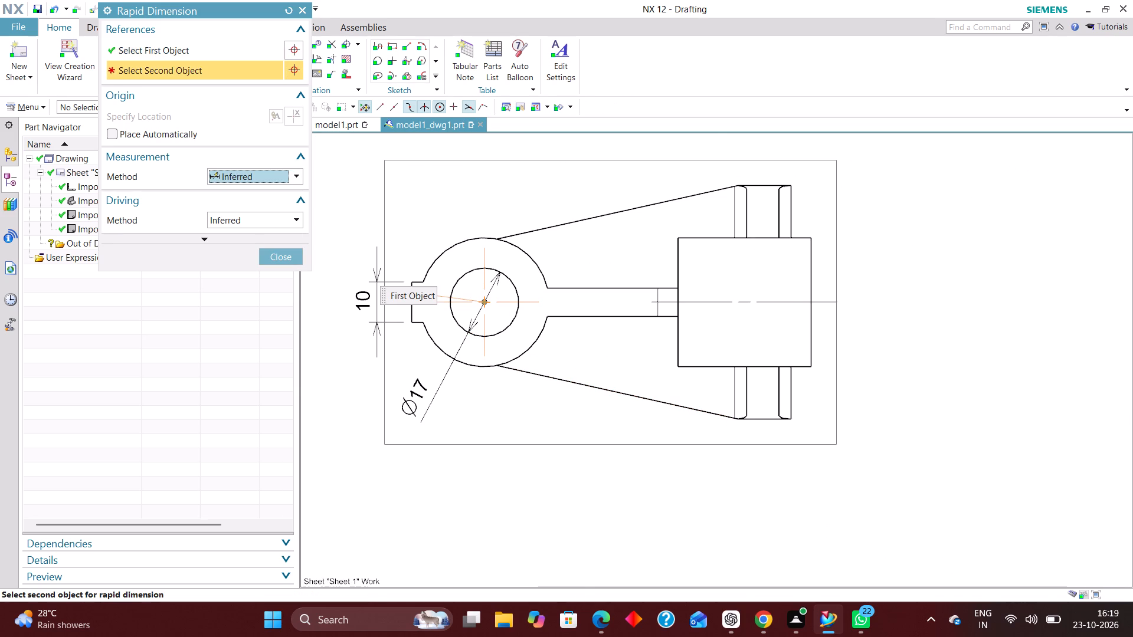
pyautogui.click(793, 422)
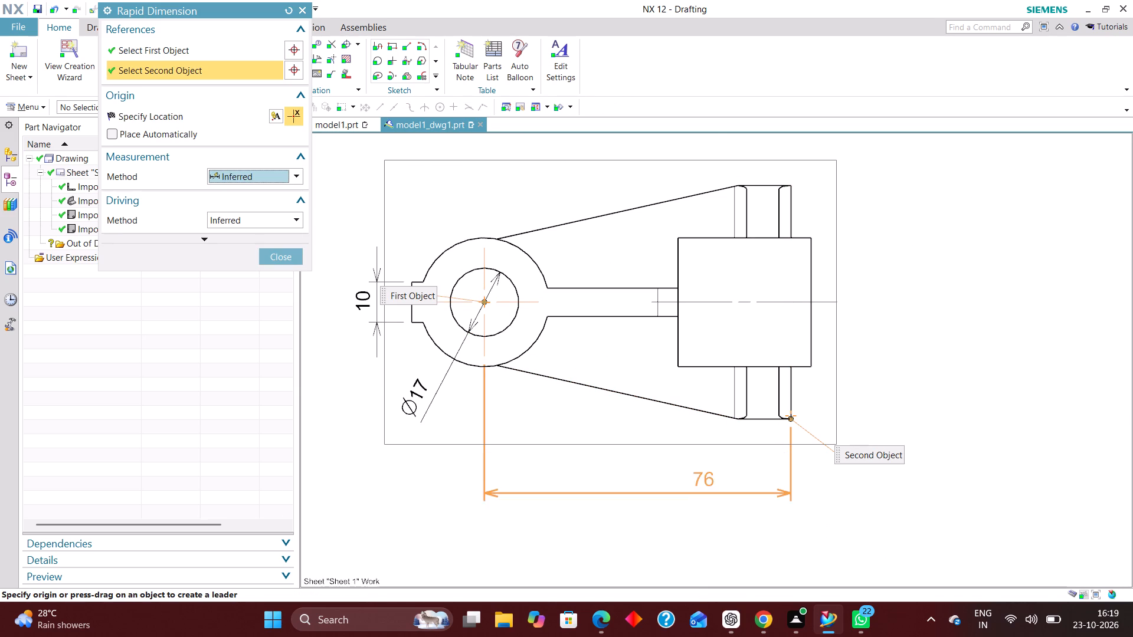
pyautogui.click(629, 549)
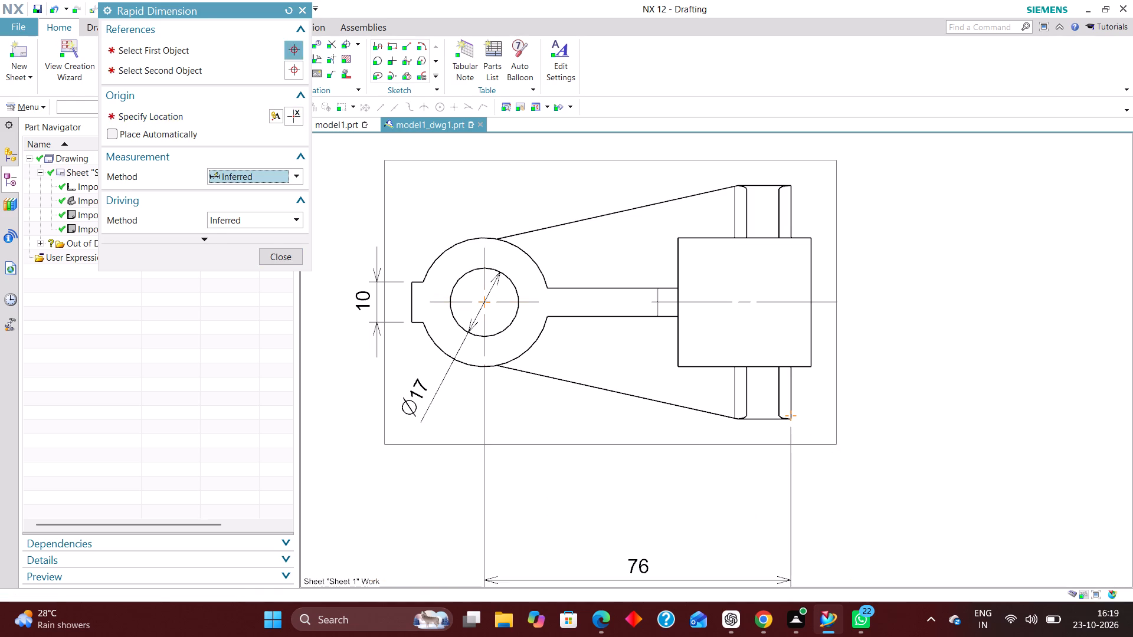
pyautogui.click(273, 249)
# Dimension the thickness of the web between the two bosses in the top view as 7, with the text inside the web.
pyautogui.scroll(-2, 559, 444)
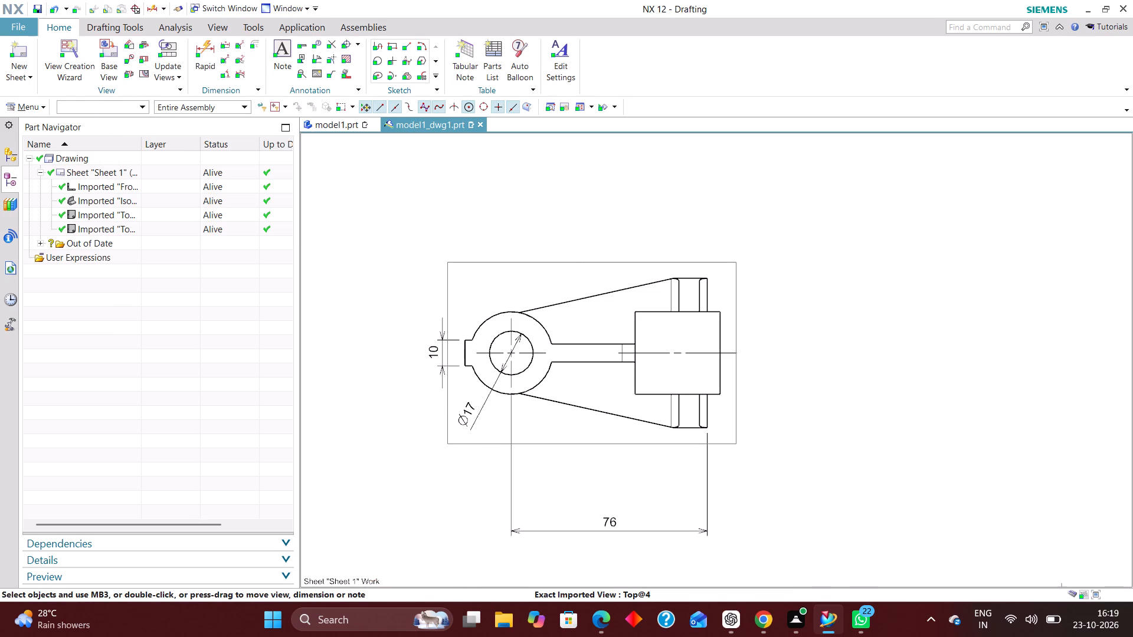
pyautogui.scroll(-5, 535, 459)
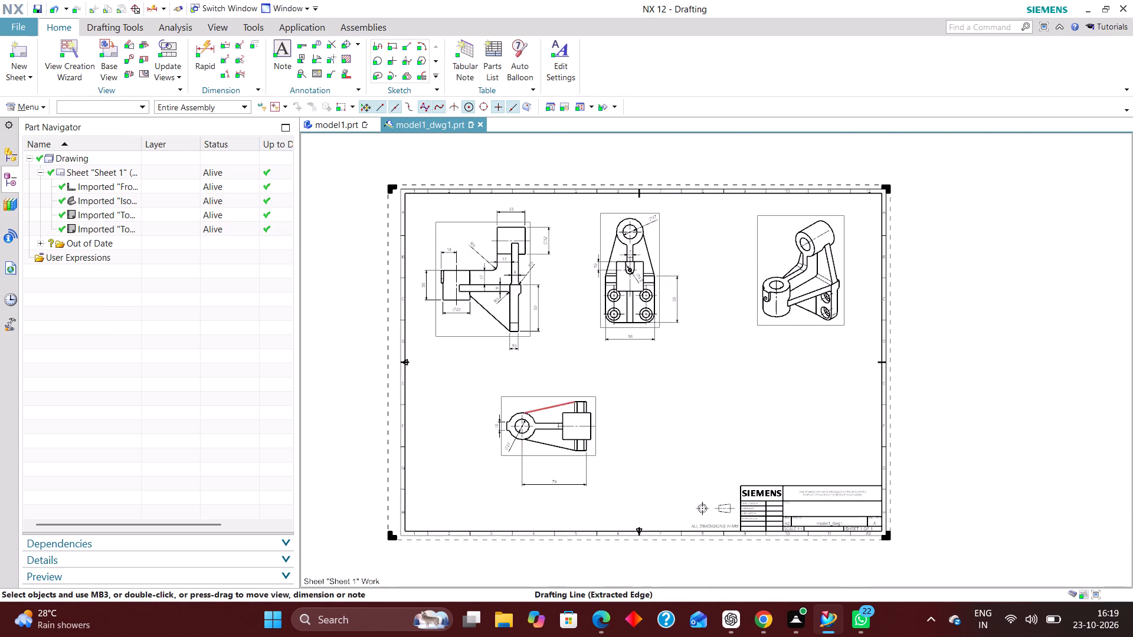
pyautogui.scroll(5, 548, 409)
pyautogui.scroll(-3, 512, 465)
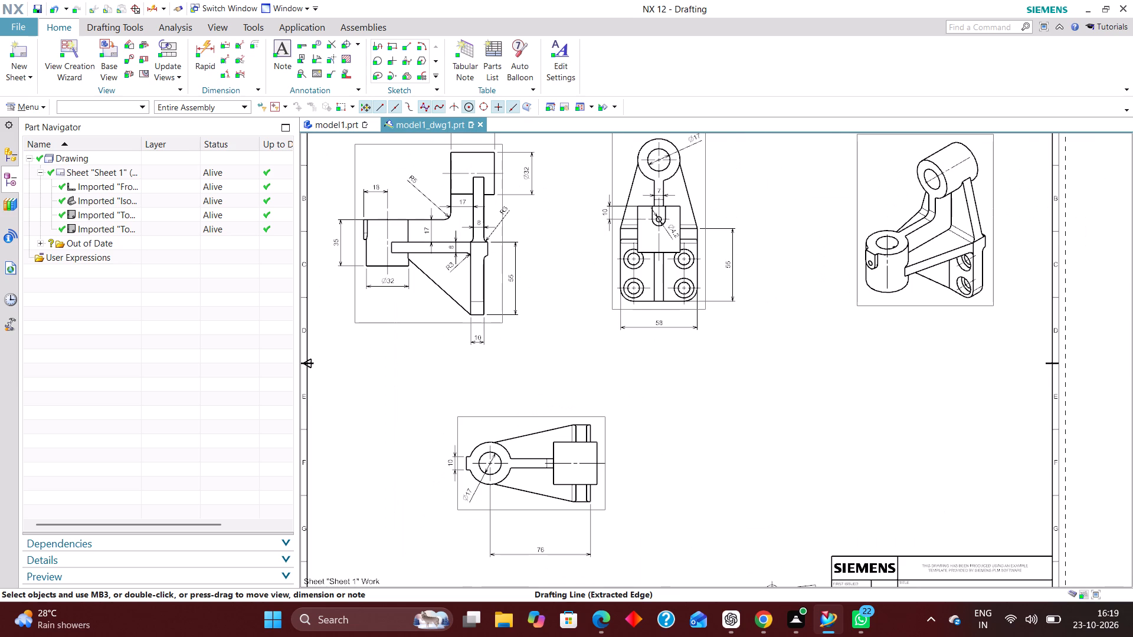
pyautogui.click(212, 44)
pyautogui.scroll(3, 529, 471)
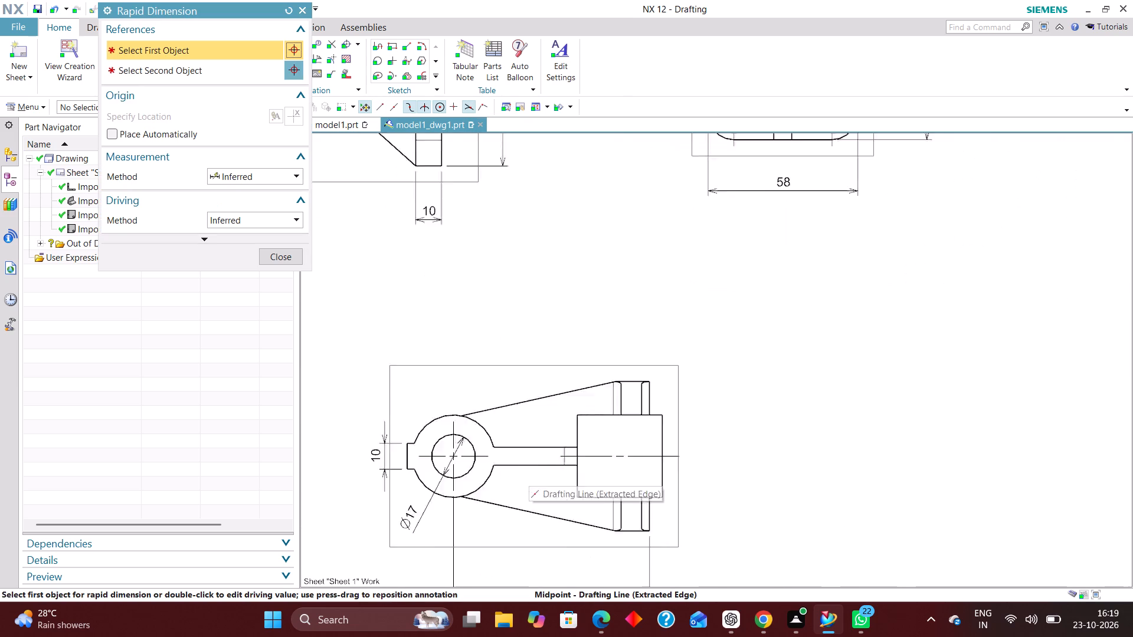
pyautogui.scroll(3, 529, 471)
pyautogui.click(532, 423)
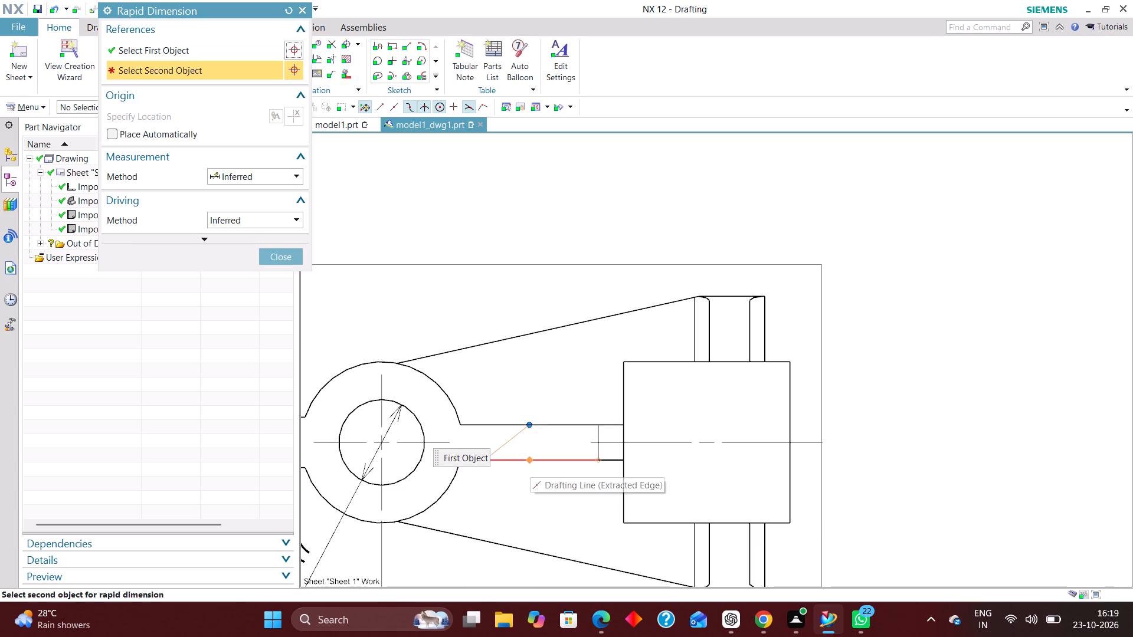
pyautogui.click(529, 461)
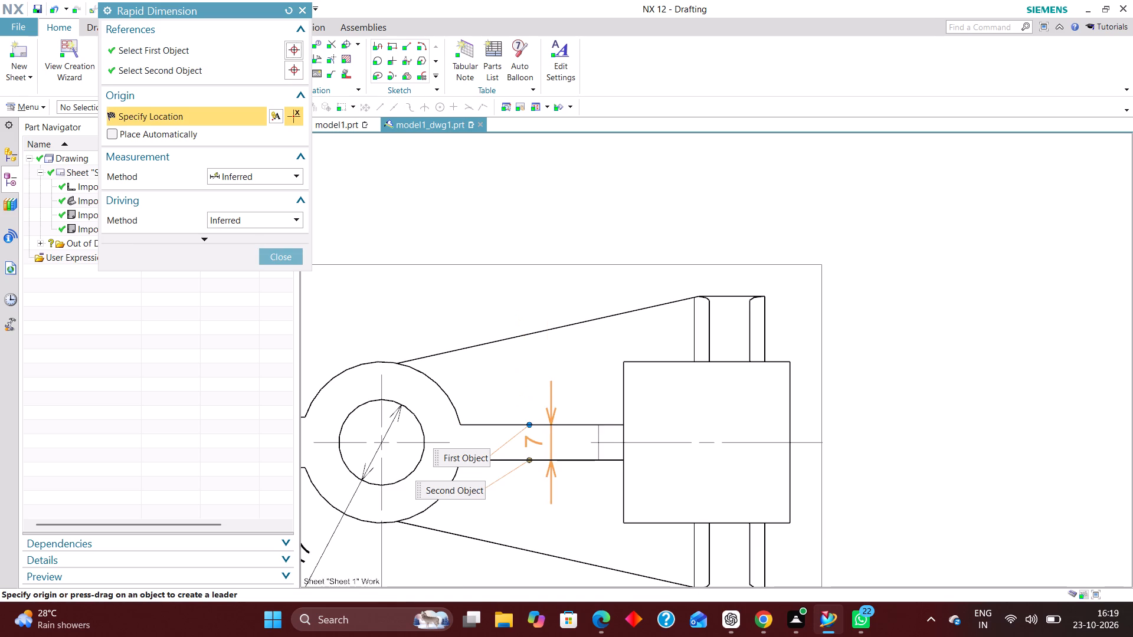
pyautogui.click(533, 437)
pyautogui.scroll(-4, 526, 331)
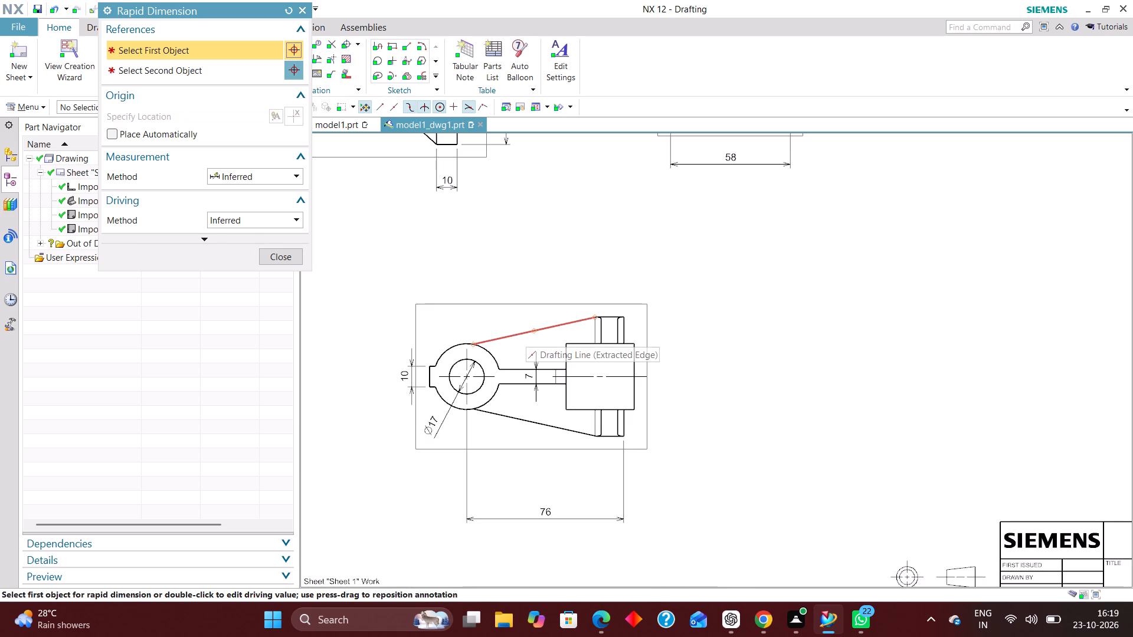
pyautogui.click(271, 254)
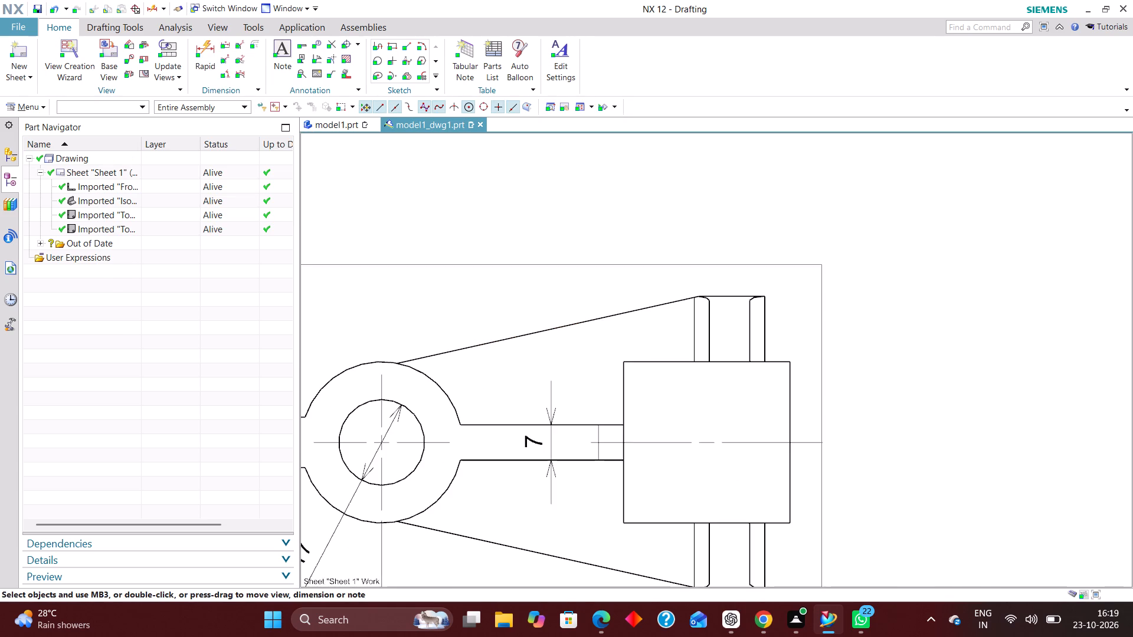
# Edit the drawing sheet to use first-angle projection.
pyautogui.scroll(-5, 505, 383)
pyautogui.scroll(-4, 597, 438)
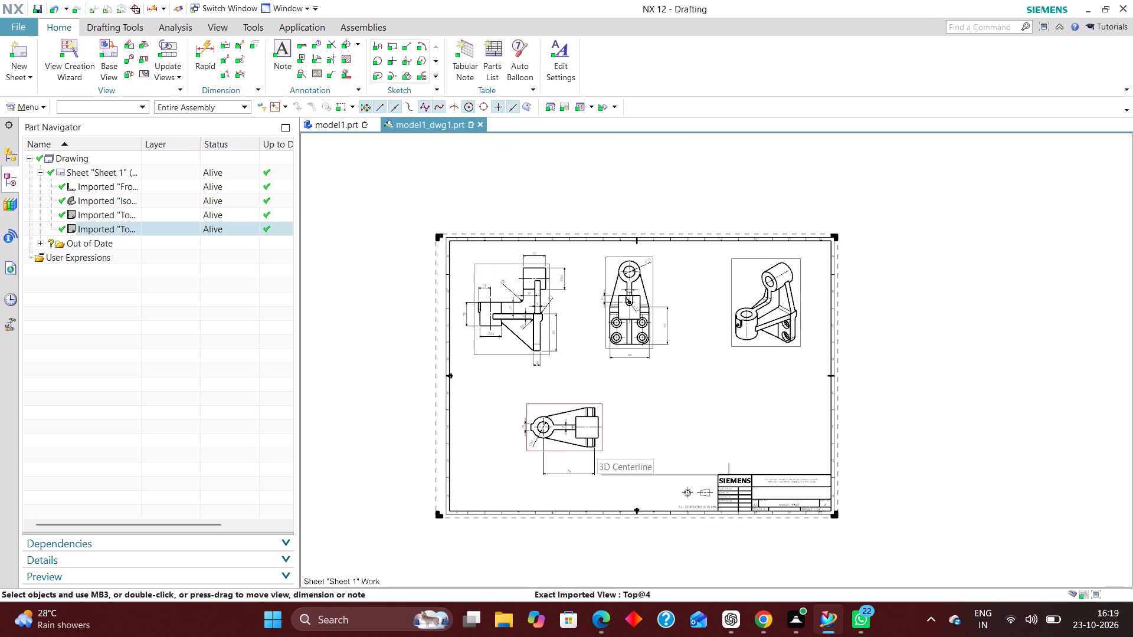
pyautogui.scroll(5, 588, 431)
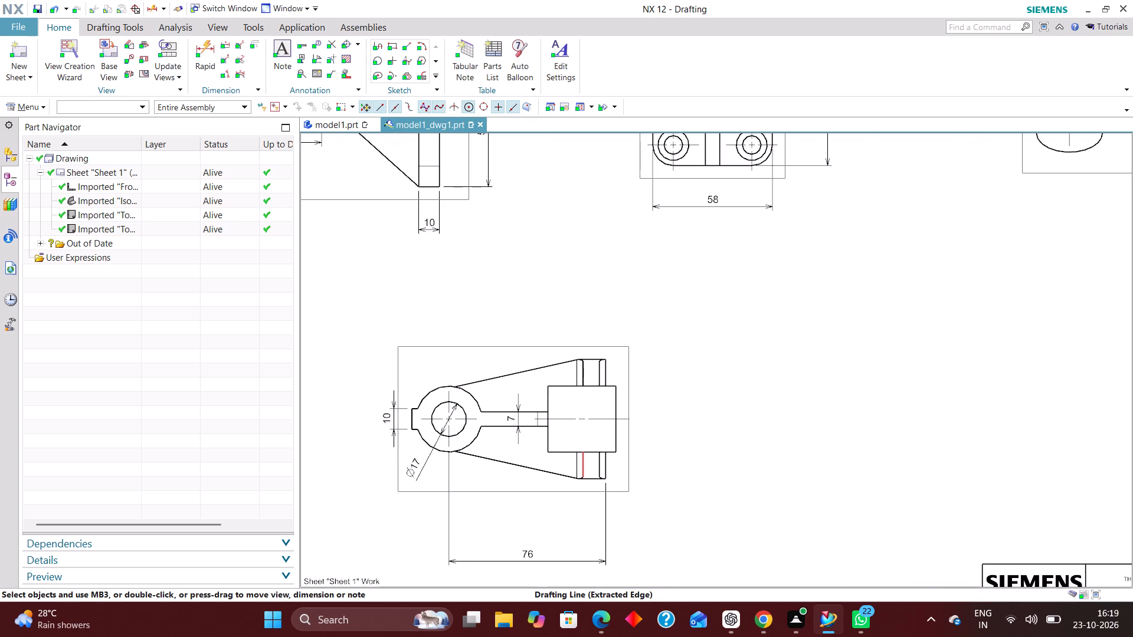
pyautogui.scroll(-3, 604, 387)
pyautogui.moveTo(763, 323); pyautogui.dragTo(671, 454, button='right')
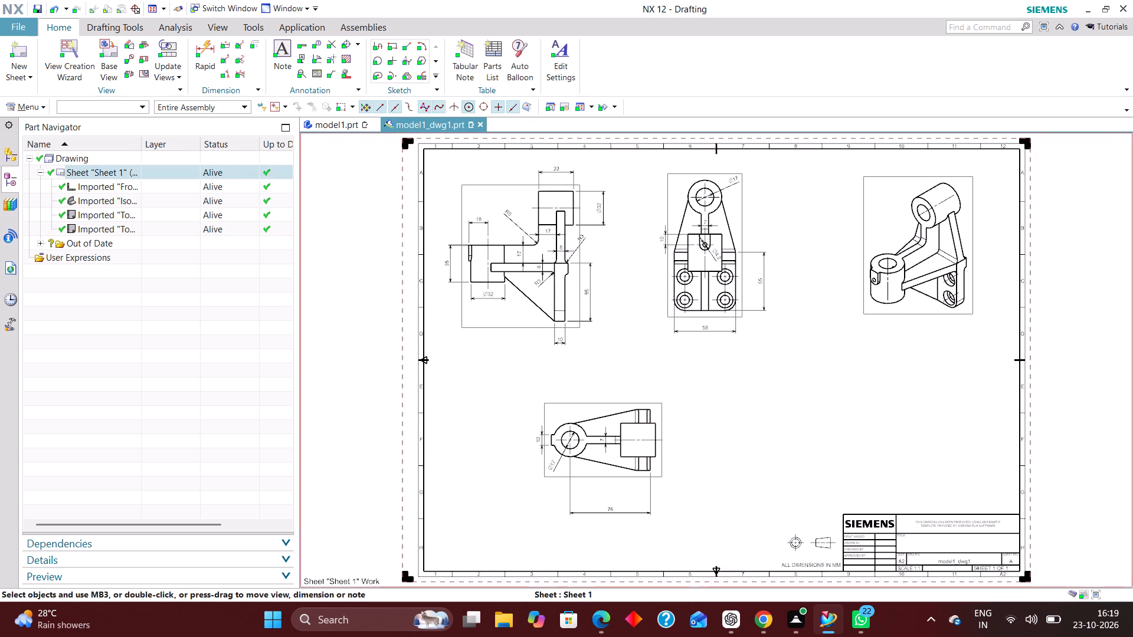
pyautogui.rightClick(400, 445)
pyautogui.click(450, 320)
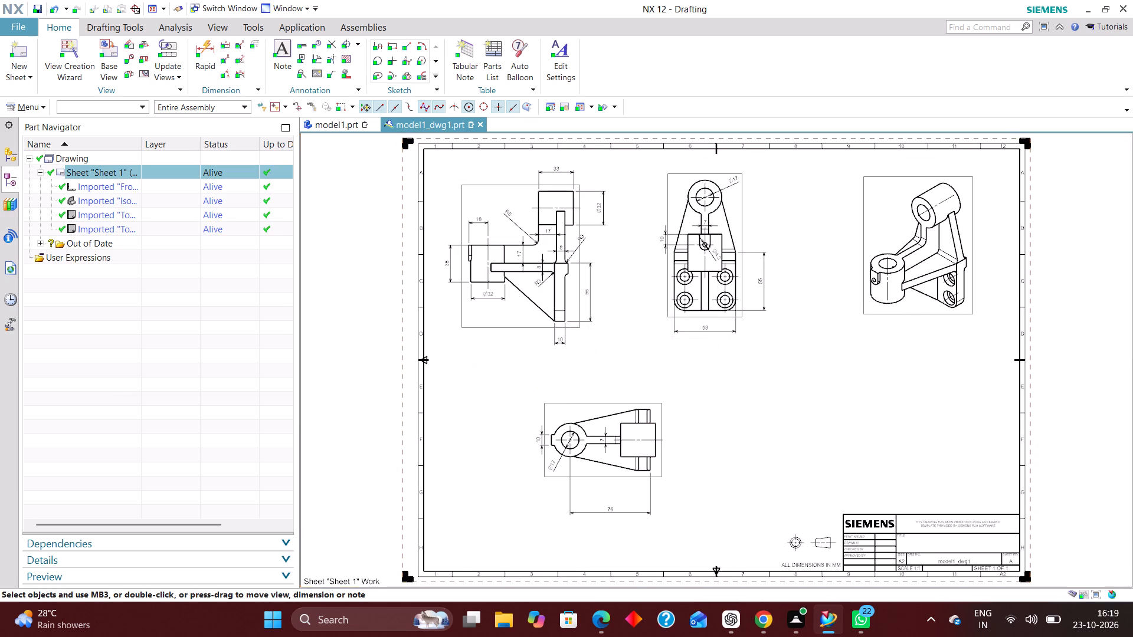
pyautogui.click(137, 364)
pyautogui.click(237, 416)
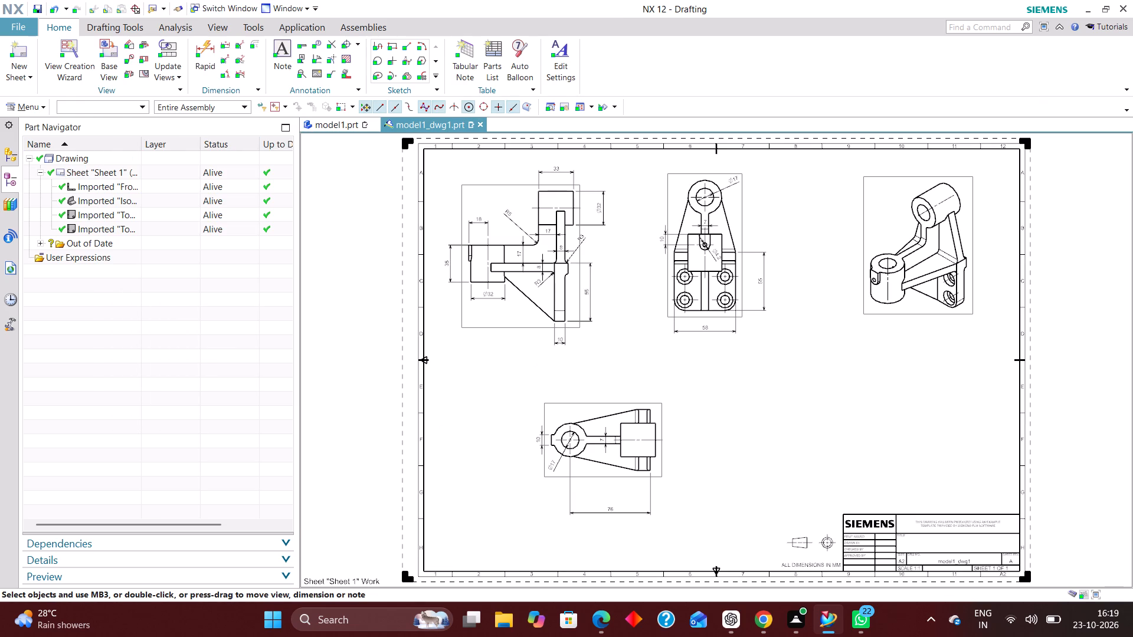
# Show the view label on the isometric view with the view label type set to Name.
pyautogui.rightClick(920, 315)
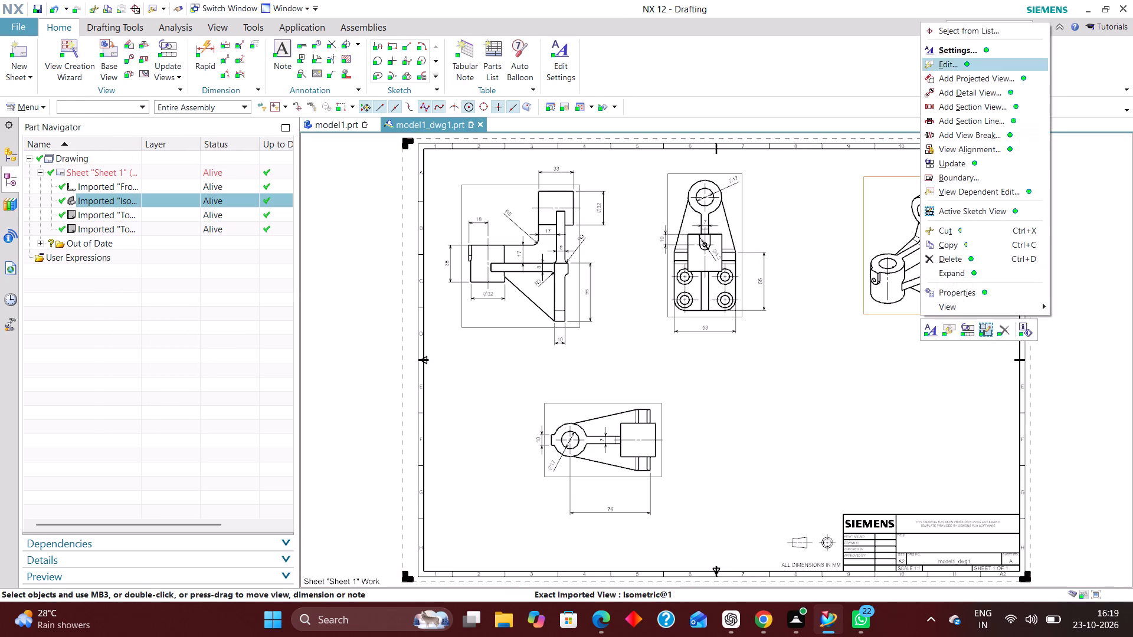
pyautogui.click(963, 54)
pyautogui.click(257, 69)
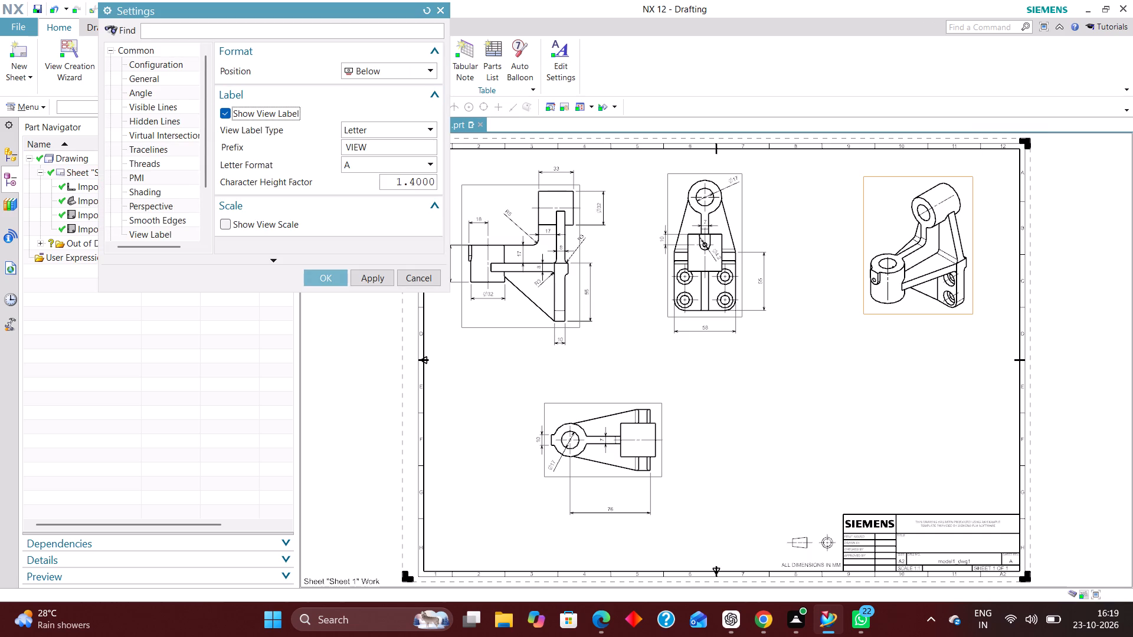
pyautogui.click(355, 128)
pyautogui.click(362, 140)
pyautogui.click(327, 280)
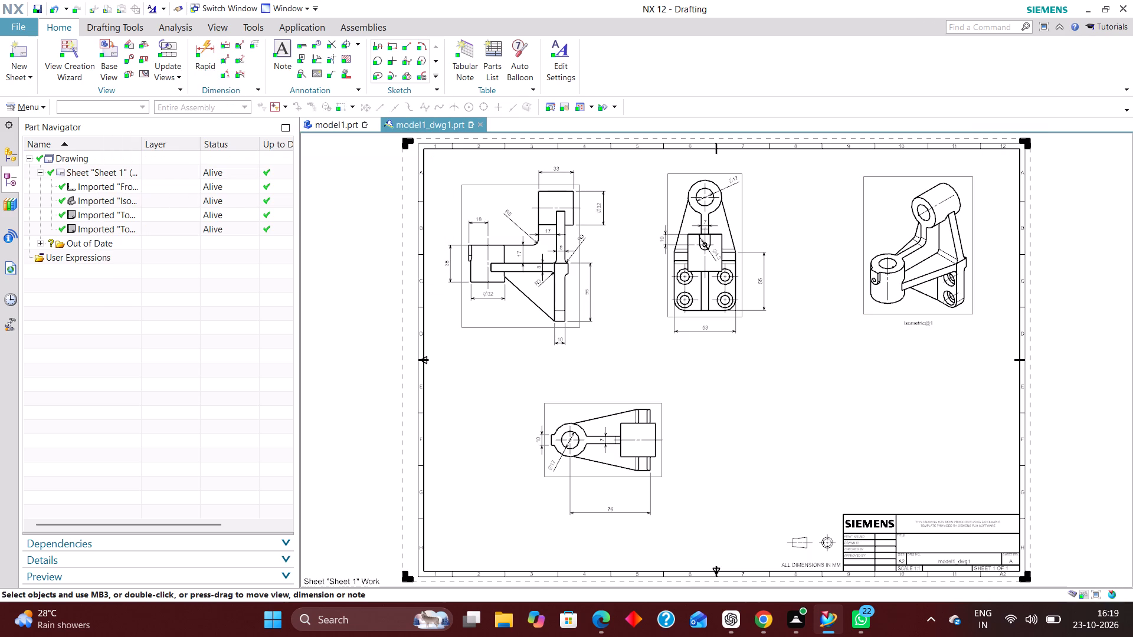
# Show the view label on the front view with the view label type set to Name.
pyautogui.rightClick(711, 321)
pyautogui.click(739, 59)
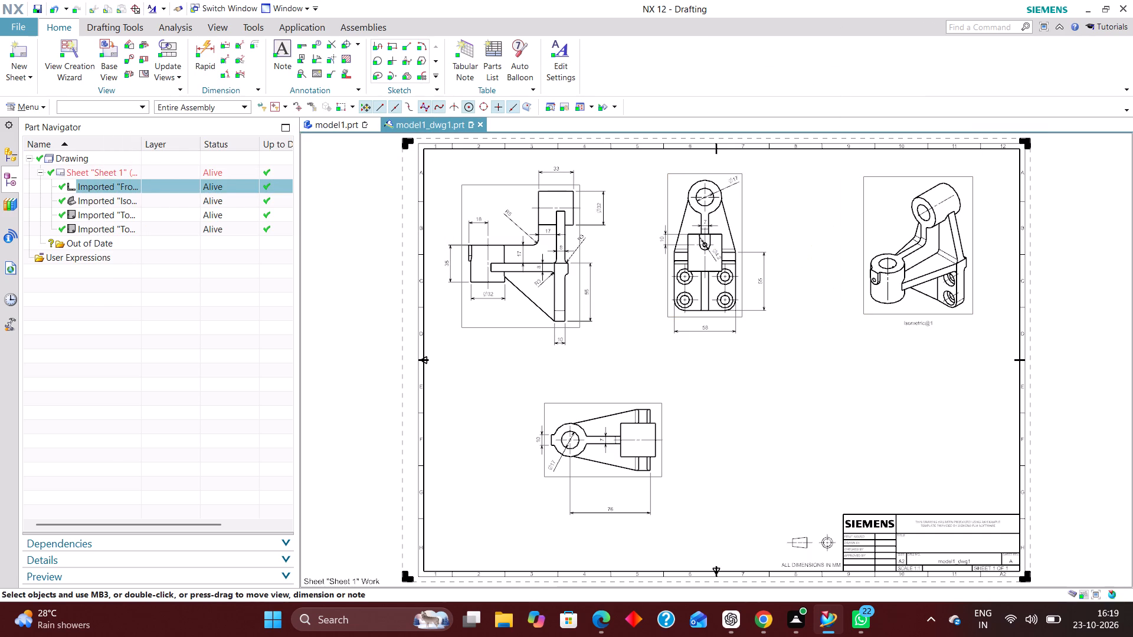
pyautogui.click(256, 71)
pyautogui.click(398, 131)
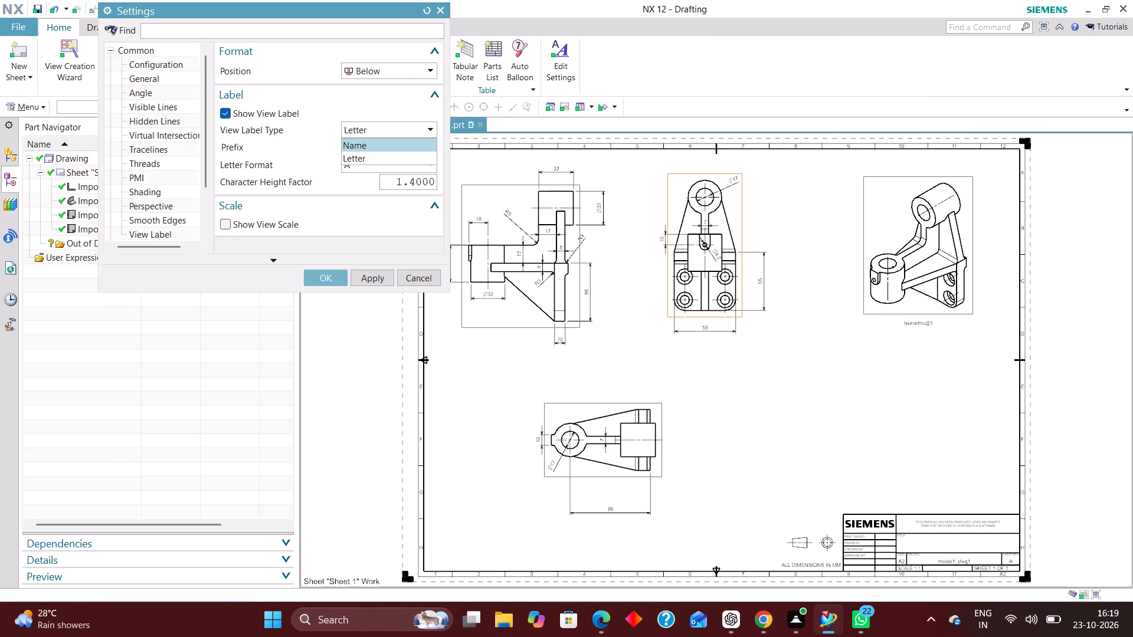
pyautogui.click(392, 140)
pyautogui.click(313, 276)
# Show the view label on the side view with the view label type set to Name.
pyautogui.rightClick(507, 327)
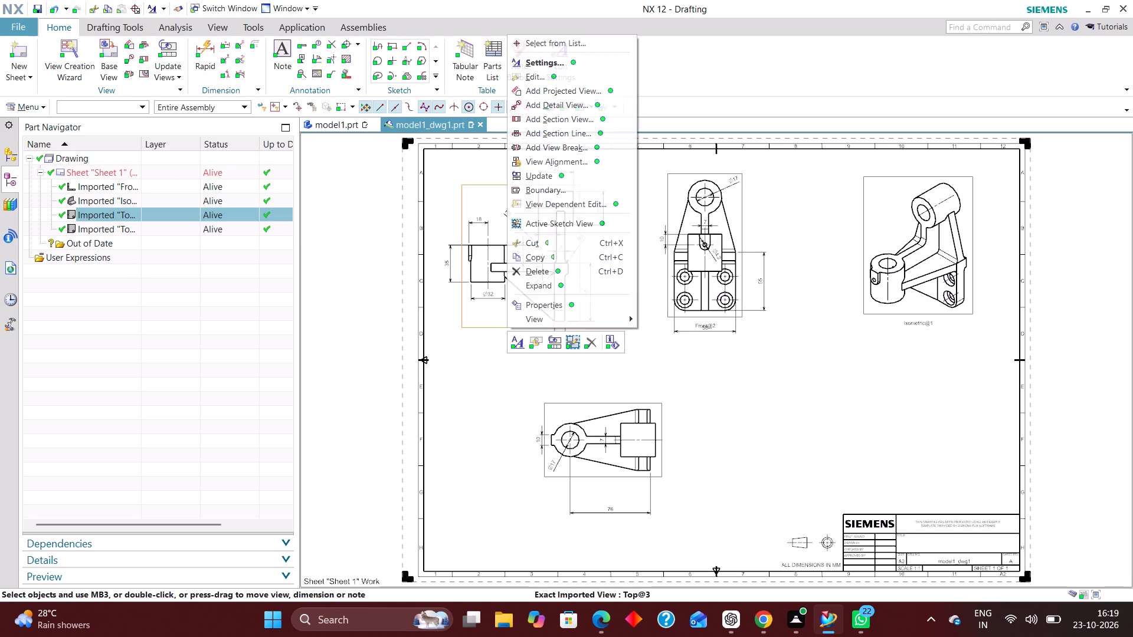
pyautogui.click(575, 67)
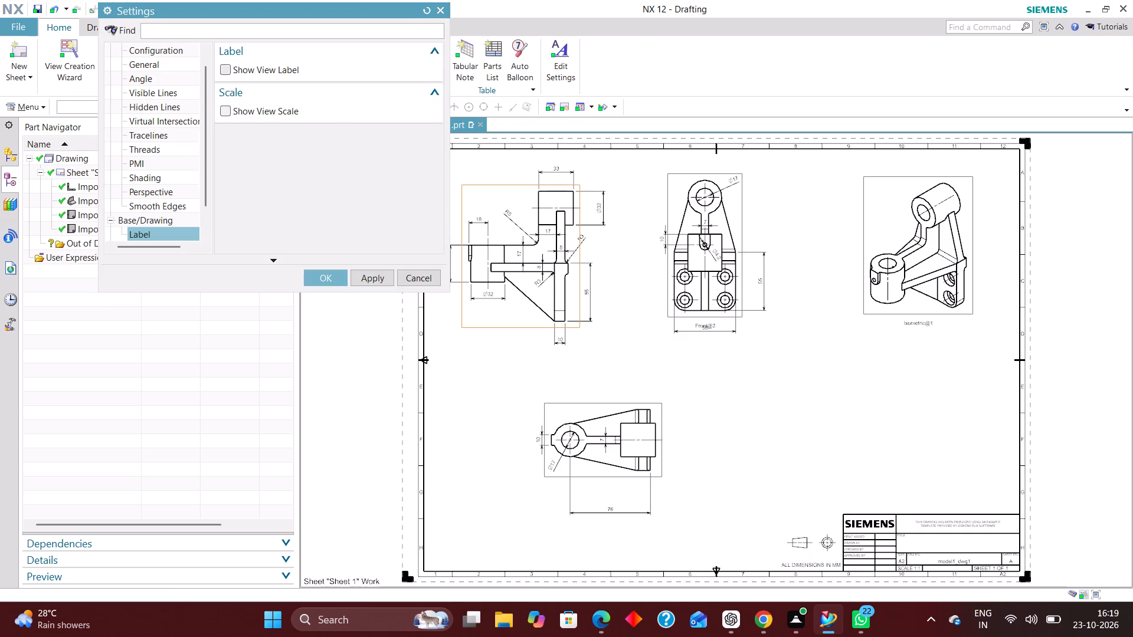
pyautogui.click(254, 68)
pyautogui.doubleClick(378, 121)
pyautogui.click(377, 145)
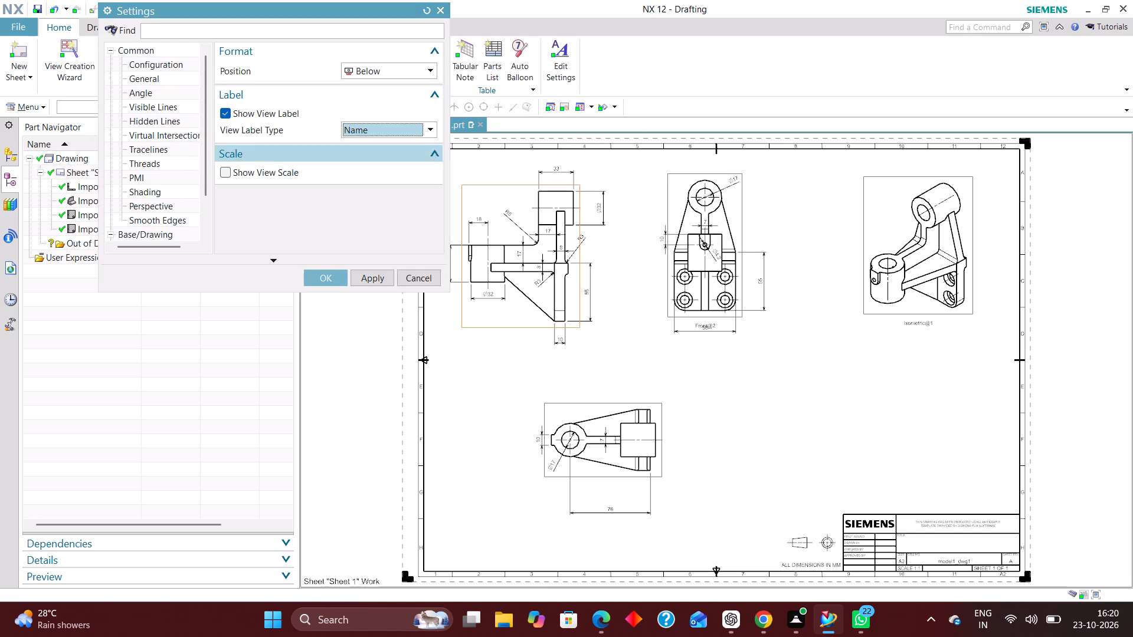
pyautogui.click(337, 274)
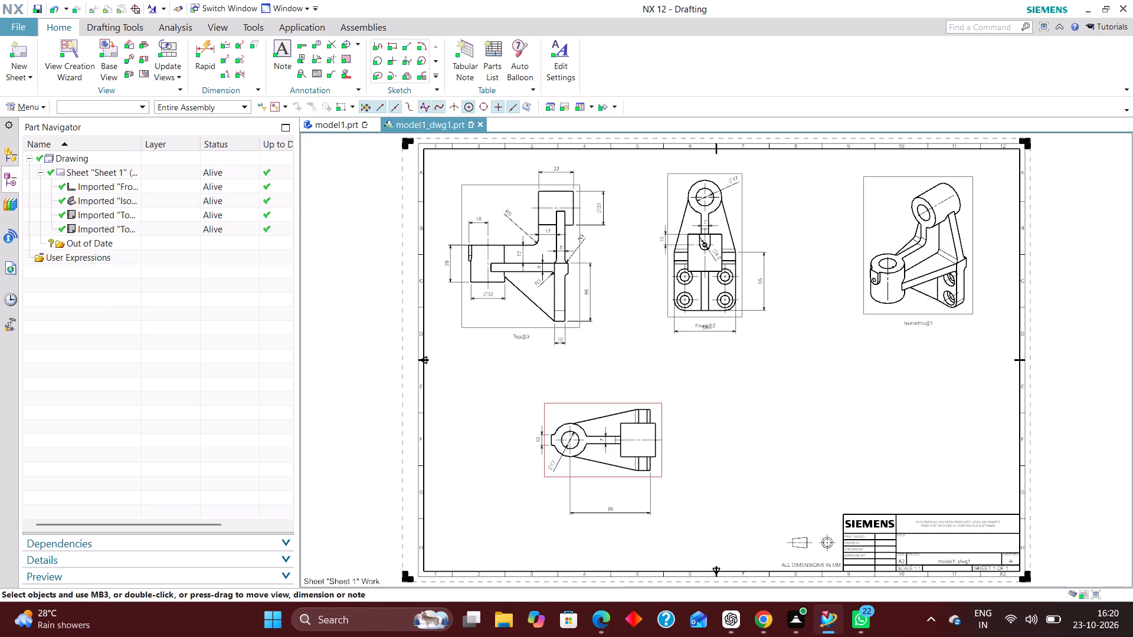
# Show the view label on the top view with the view label type set to Name.
pyautogui.rightClick(605, 479)
pyautogui.click(636, 218)
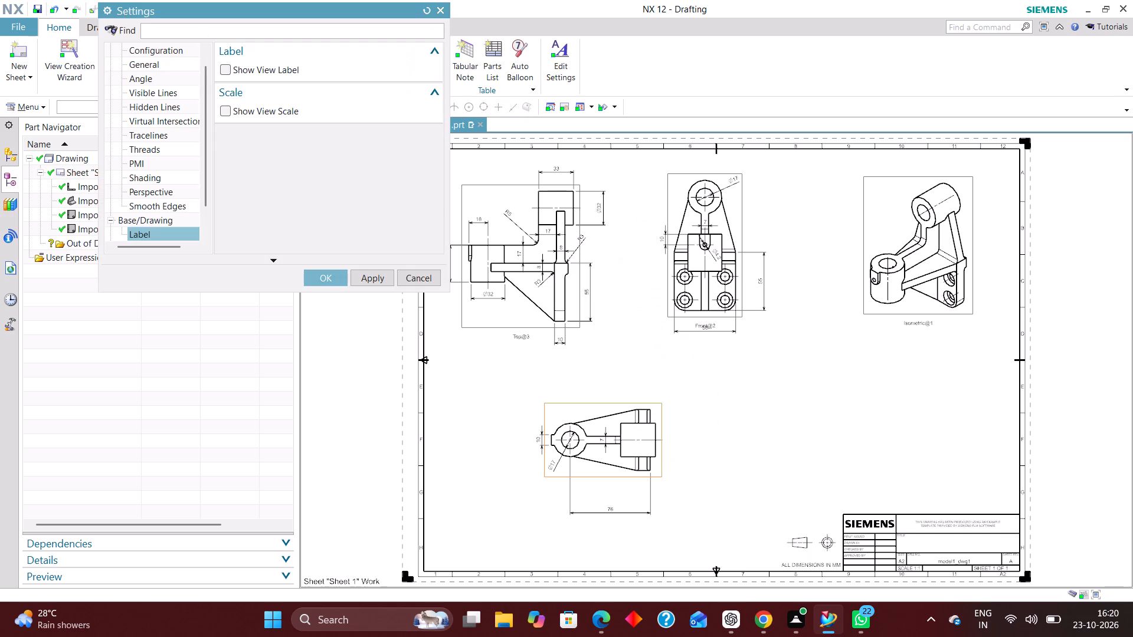
pyautogui.click(308, 71)
pyautogui.click(223, 70)
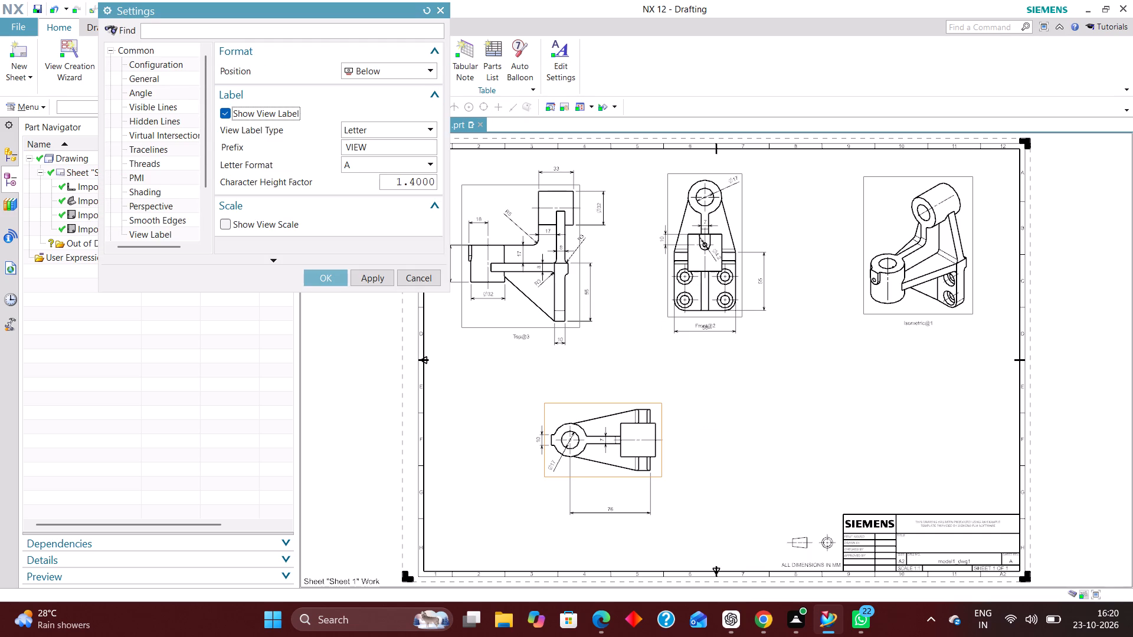
pyautogui.click(395, 128)
pyautogui.click(389, 141)
pyautogui.click(331, 276)
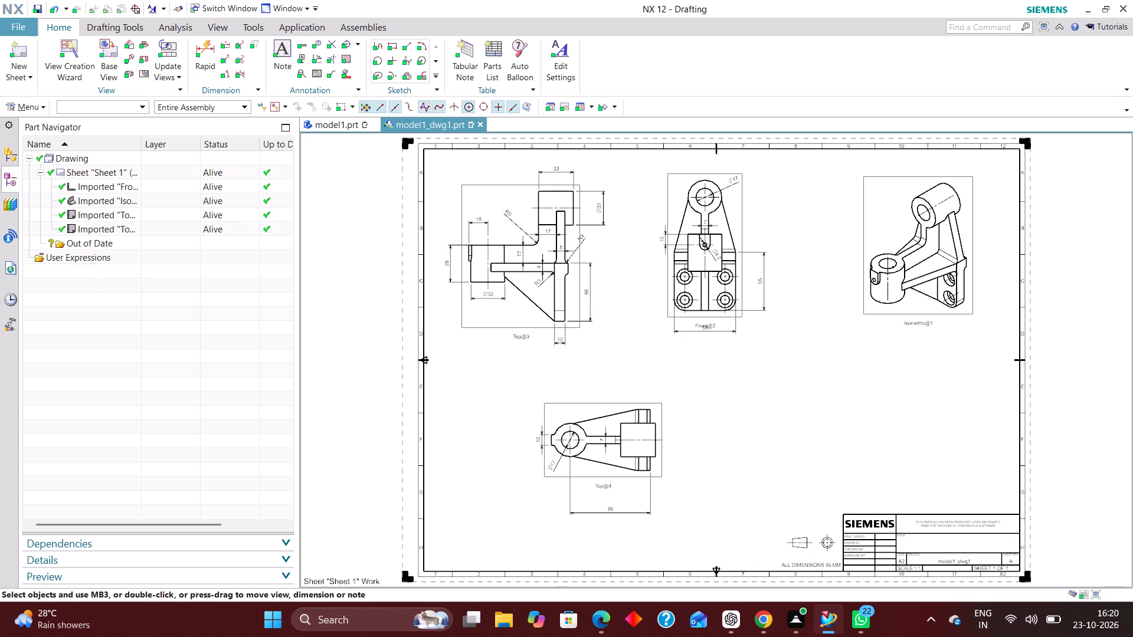
# Rename the isometric view to ISOMETRIC VIEW.
pyautogui.click(147, 199)
pyautogui.rightClick(147, 199)
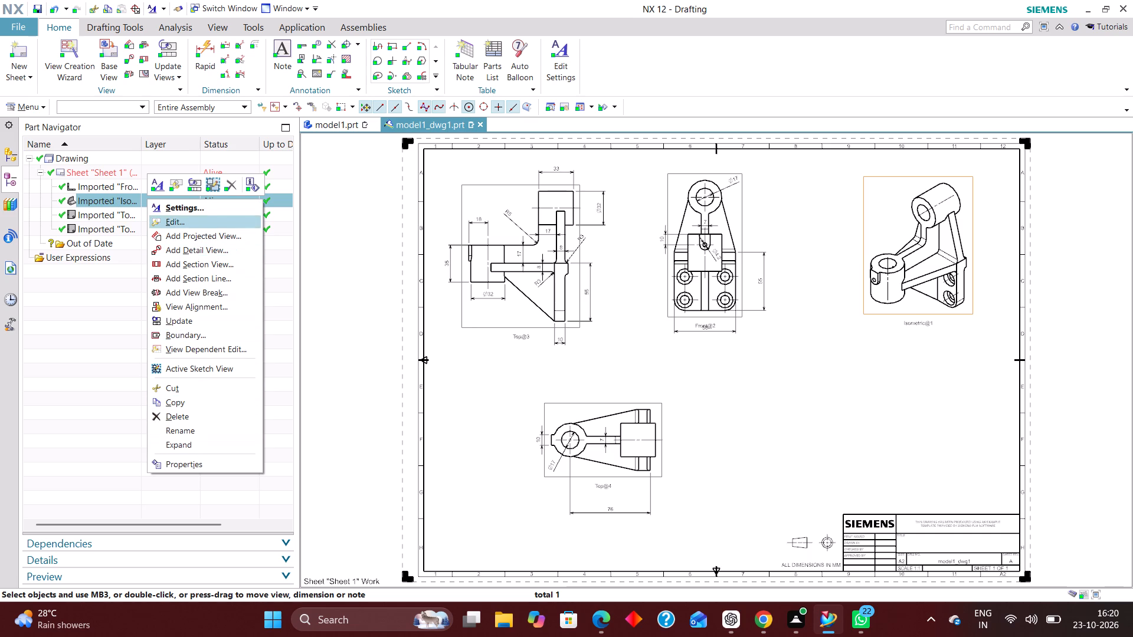
pyautogui.click(200, 429)
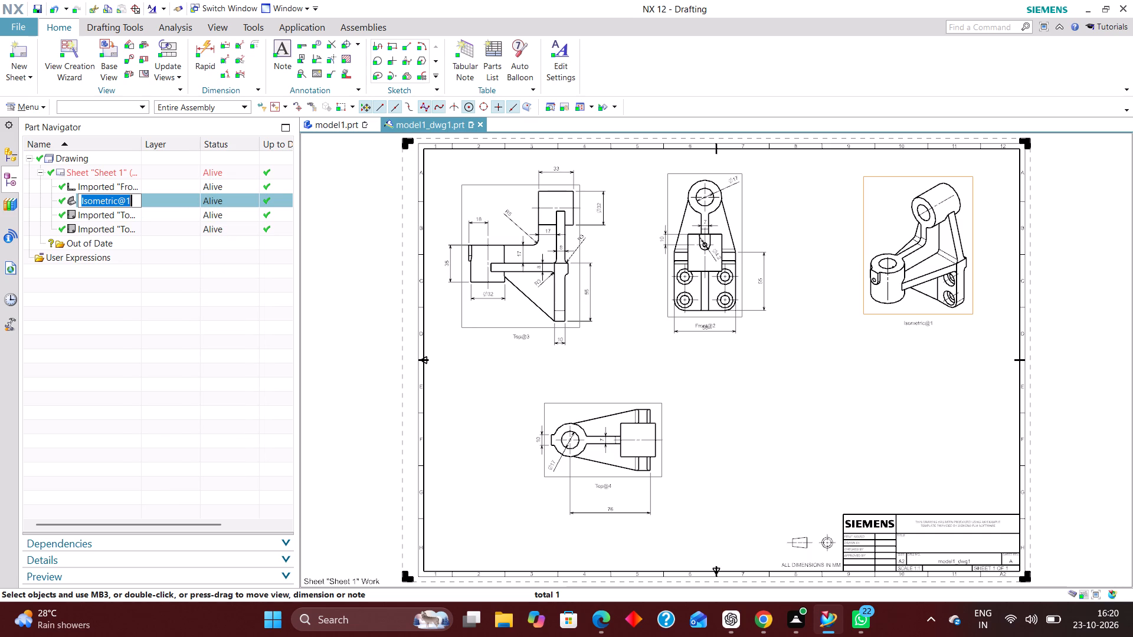
pyautogui.press('BackSpace')
pyautogui.write('ISOME')
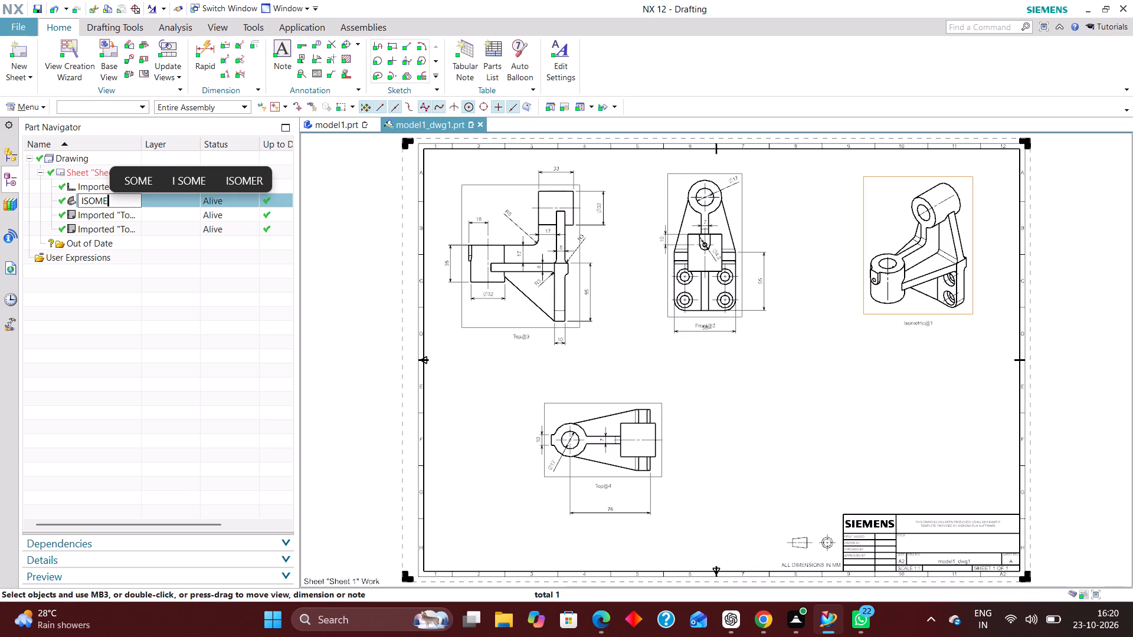
pyautogui.write('TRIC VIEW')
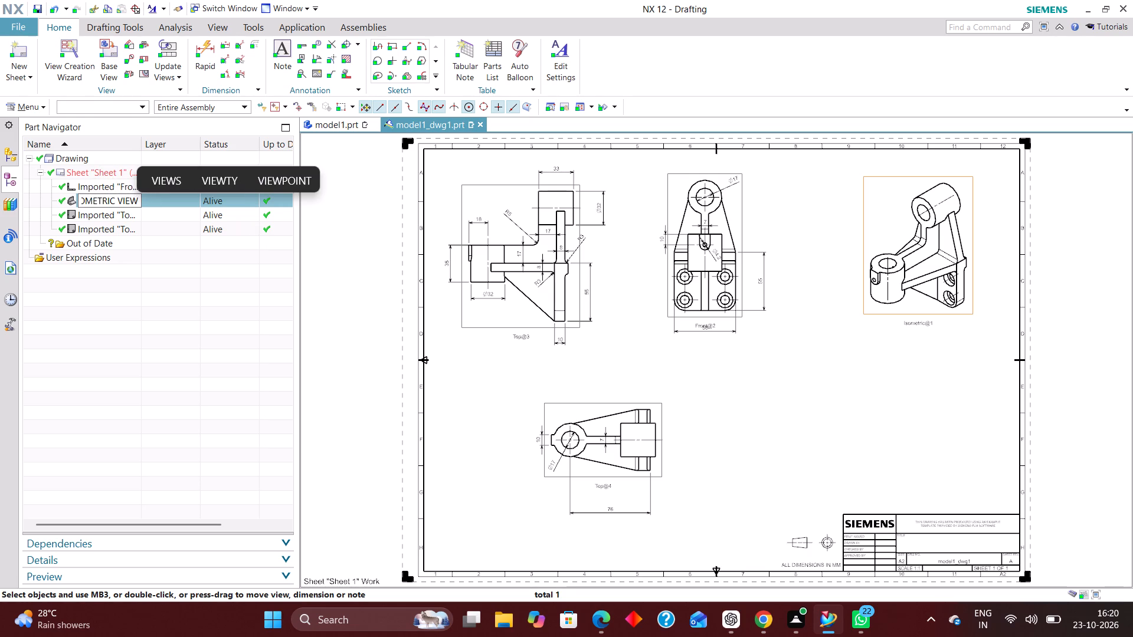
pyautogui.press('Return')
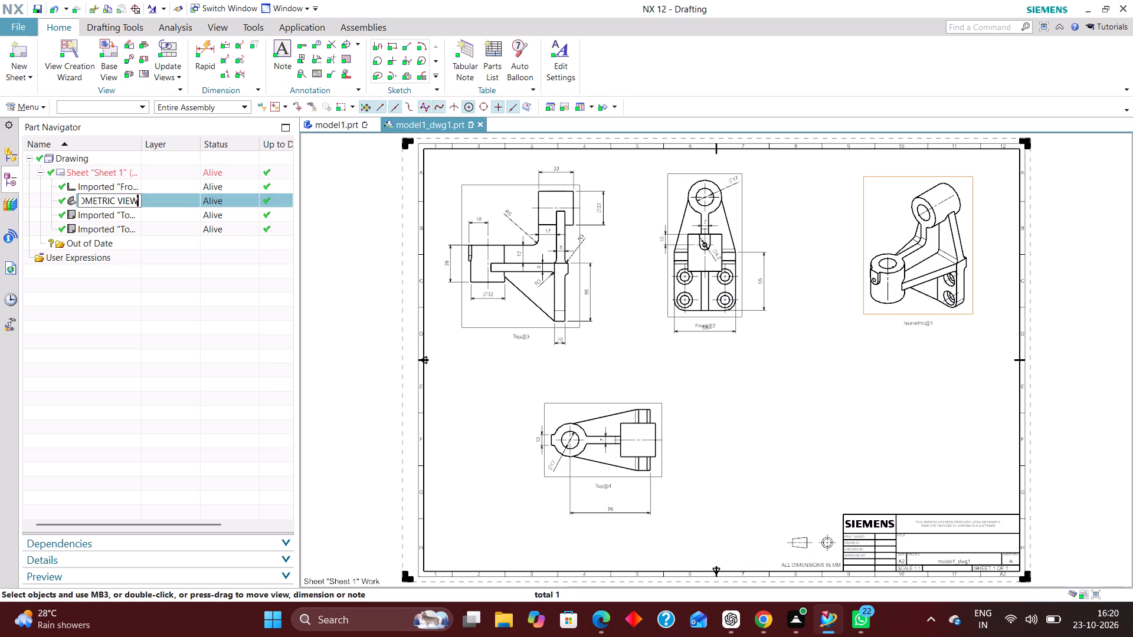
# Rename the front view to FRONT VIEW.
pyautogui.click(142, 214)
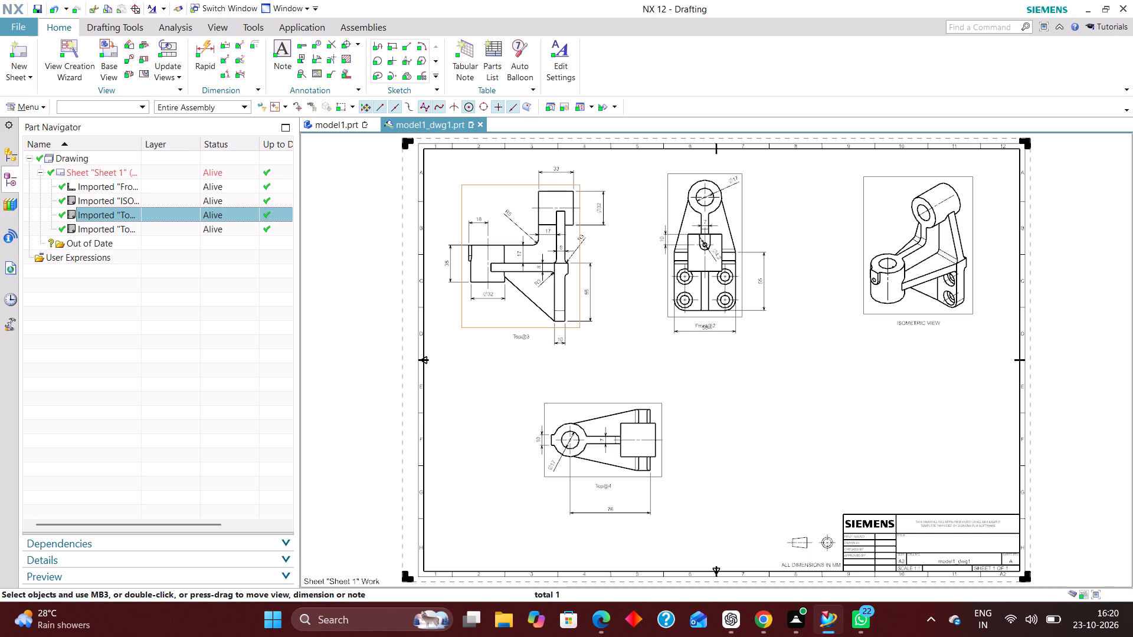
pyautogui.click(149, 234)
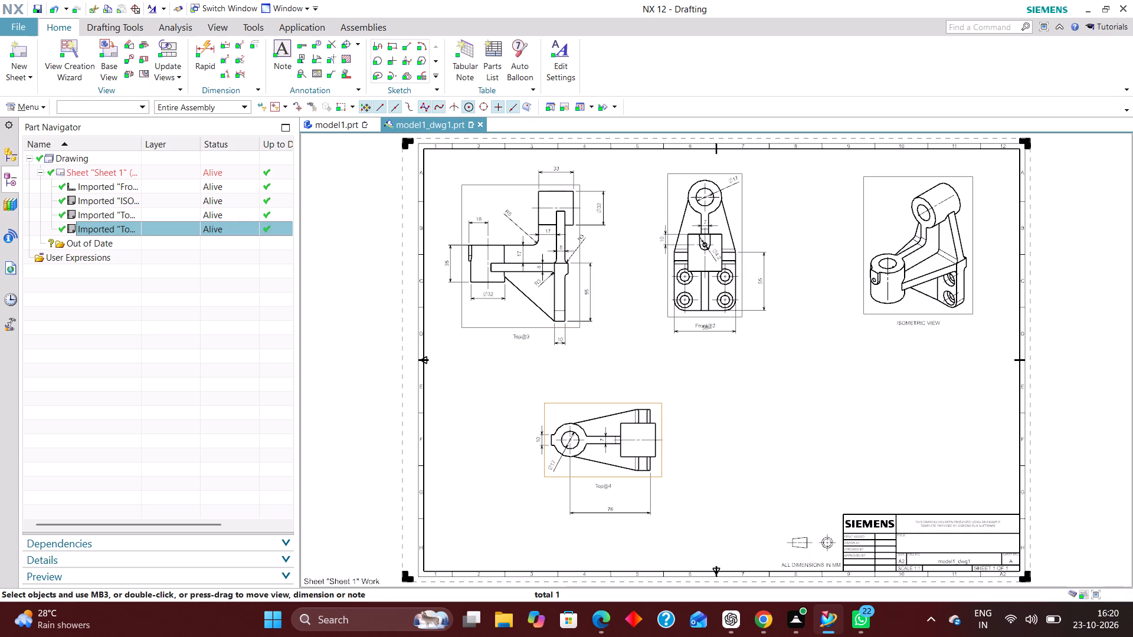
pyautogui.click(149, 185)
pyautogui.rightClick(149, 185)
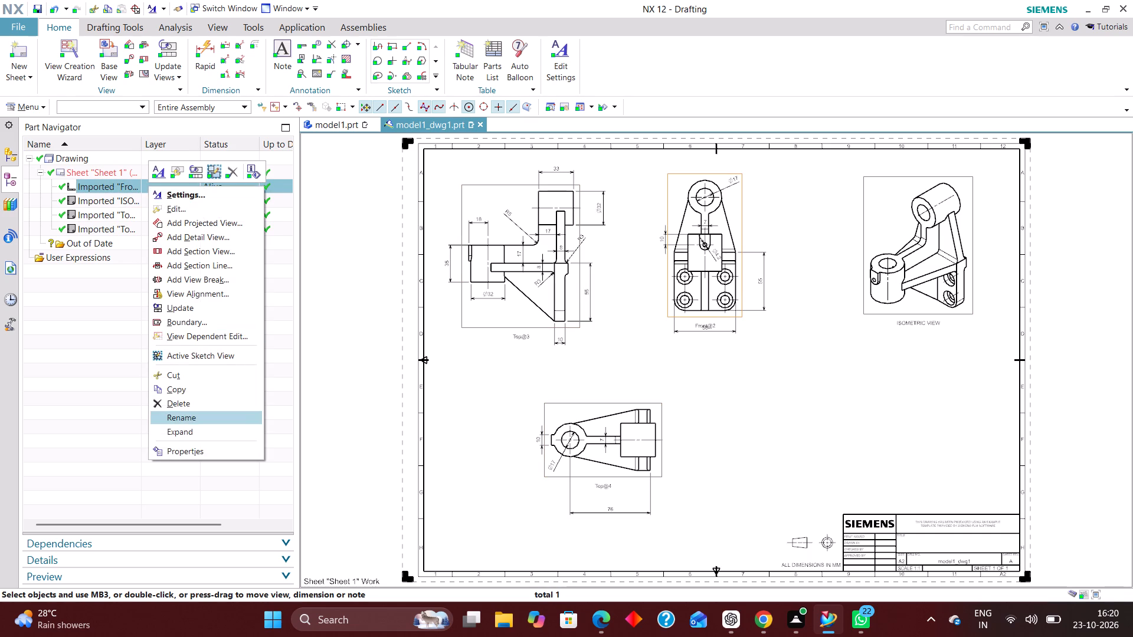
pyautogui.click(189, 418)
pyautogui.press('BackSpace')
pyautogui.write('FRONT VI')
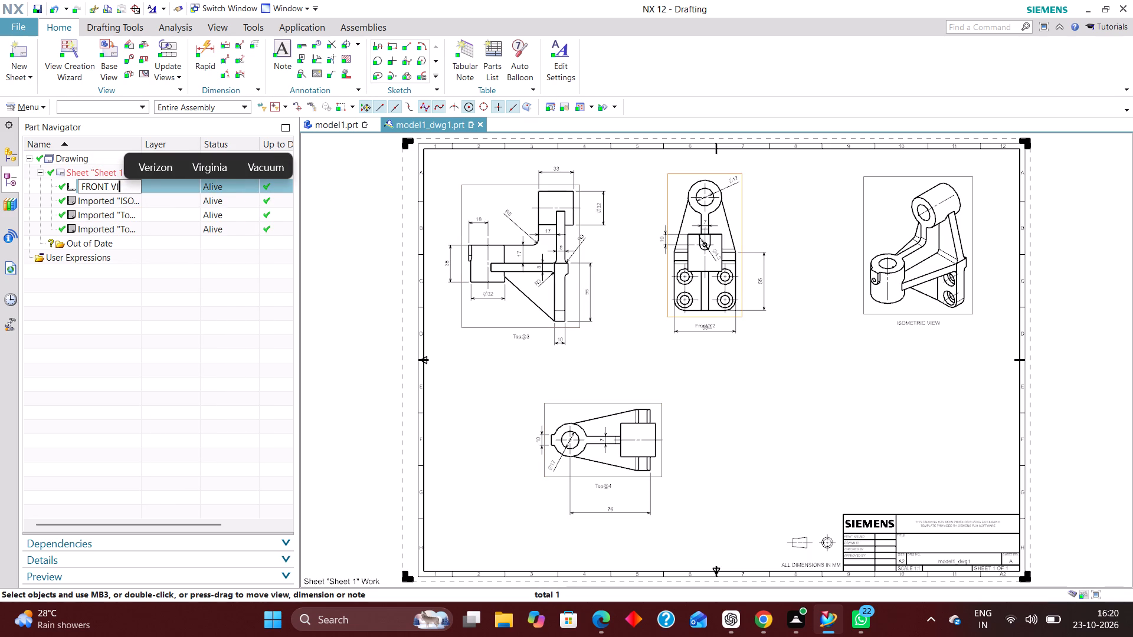
pyautogui.write('EW')
pyautogui.press('Return')
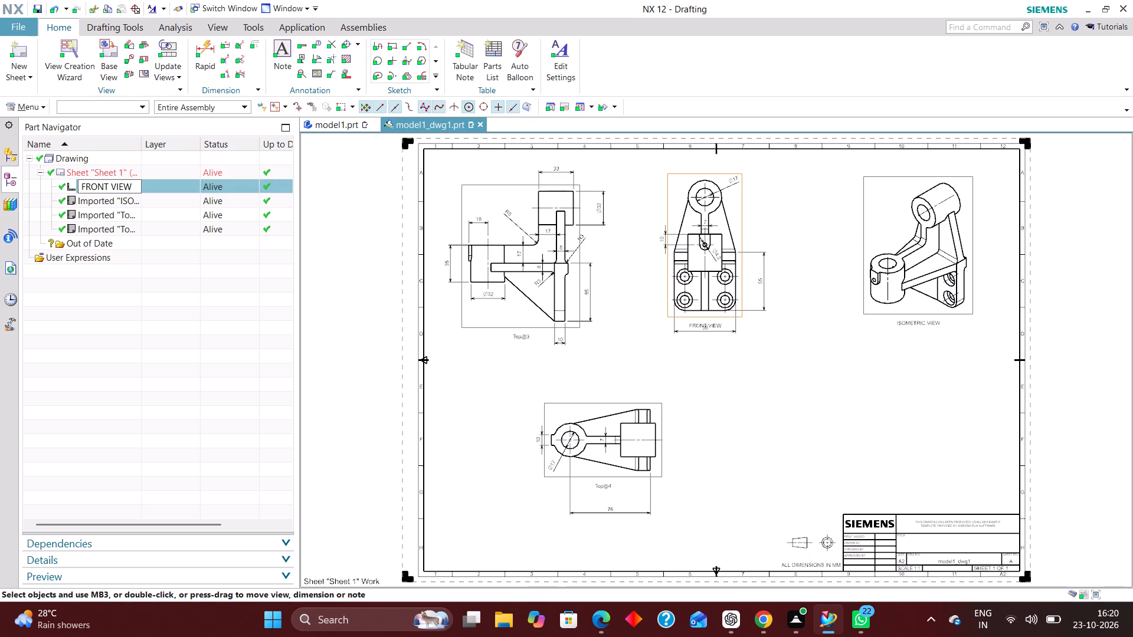
# Rename the top view, which shows the round boss and web from above, to TOP VIEW.
pyautogui.click(152, 232)
pyautogui.rightClick(152, 232)
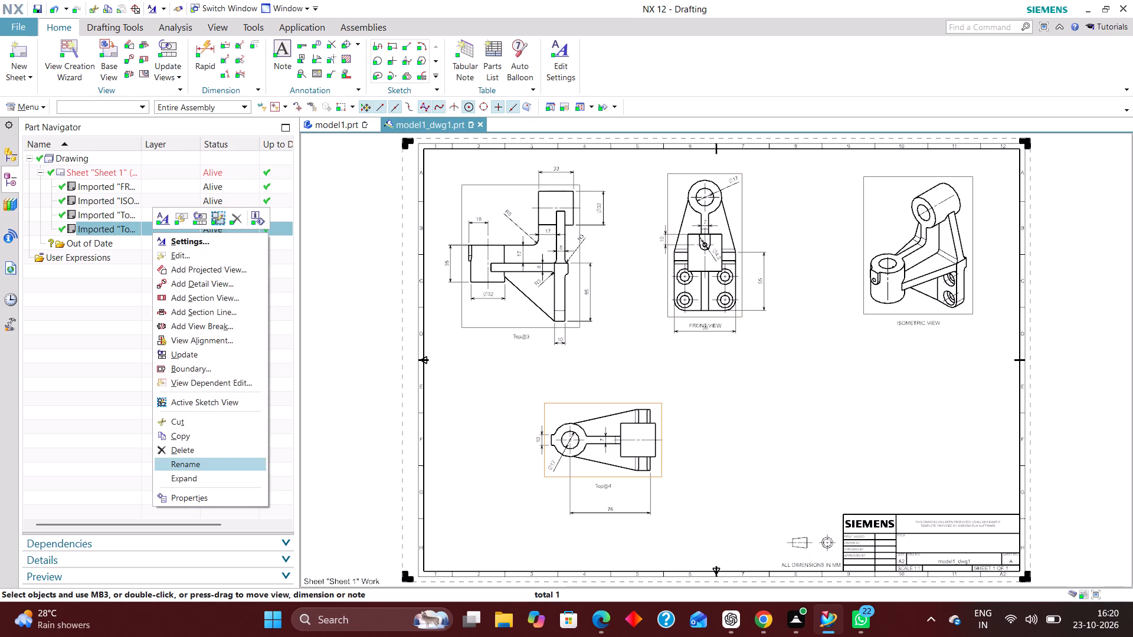
pyautogui.click(202, 468)
pyautogui.press('BackSpace')
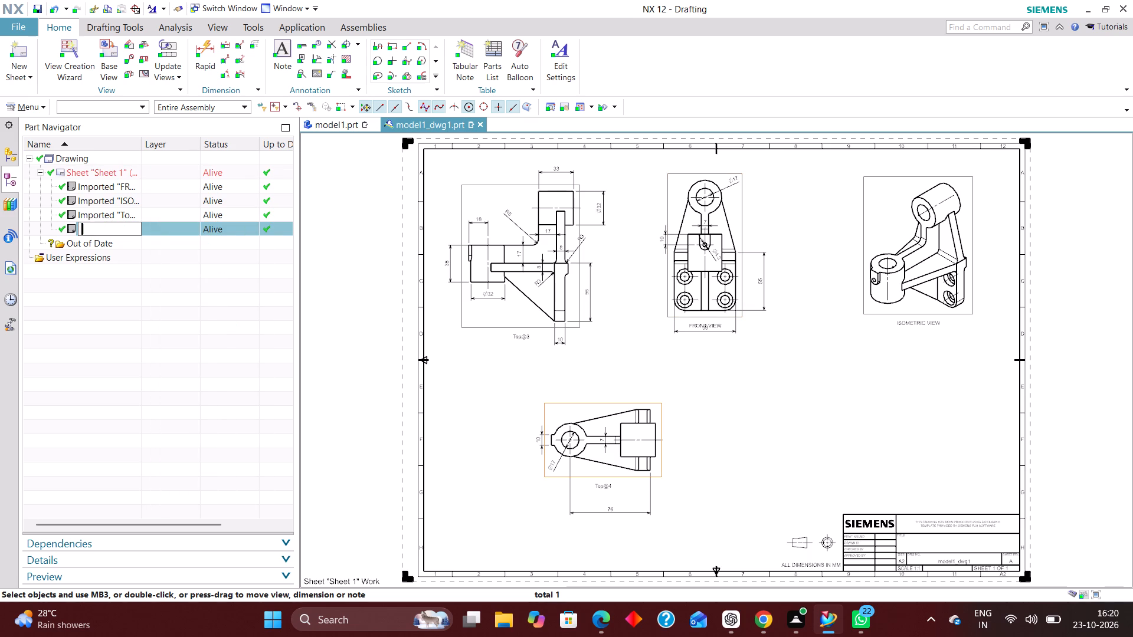
pyautogui.write('TOP VIEW')
pyautogui.press('Return')
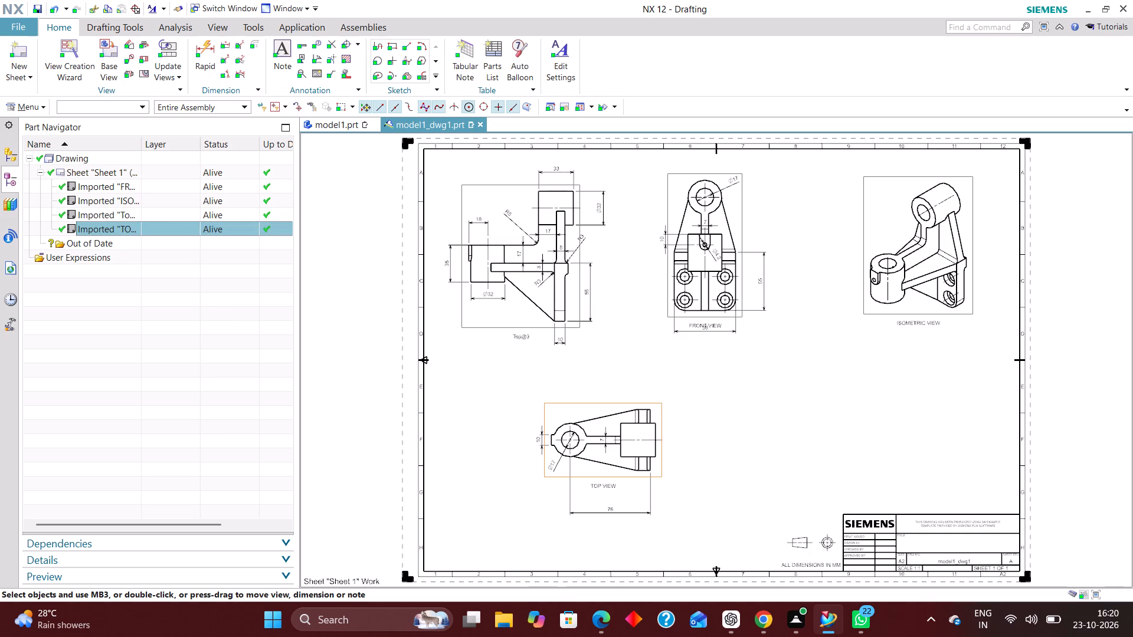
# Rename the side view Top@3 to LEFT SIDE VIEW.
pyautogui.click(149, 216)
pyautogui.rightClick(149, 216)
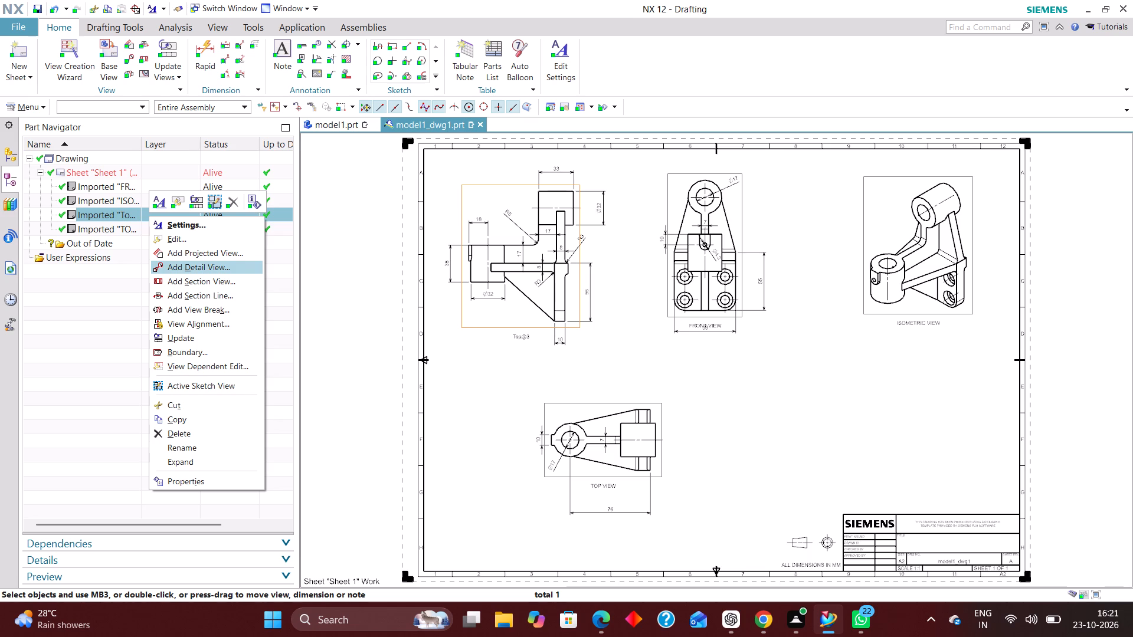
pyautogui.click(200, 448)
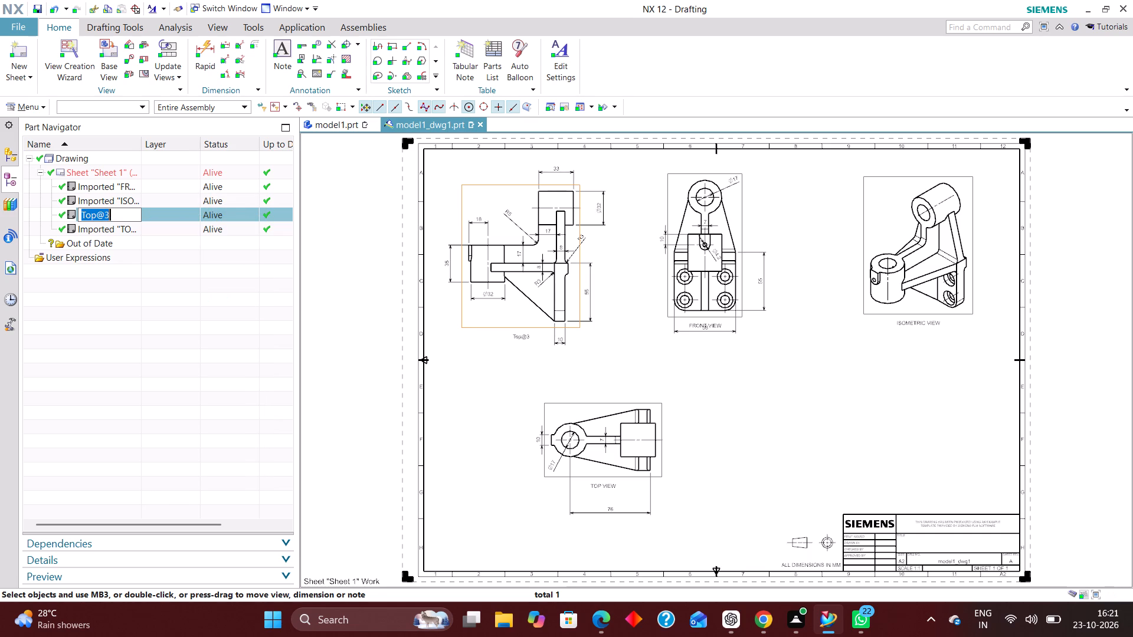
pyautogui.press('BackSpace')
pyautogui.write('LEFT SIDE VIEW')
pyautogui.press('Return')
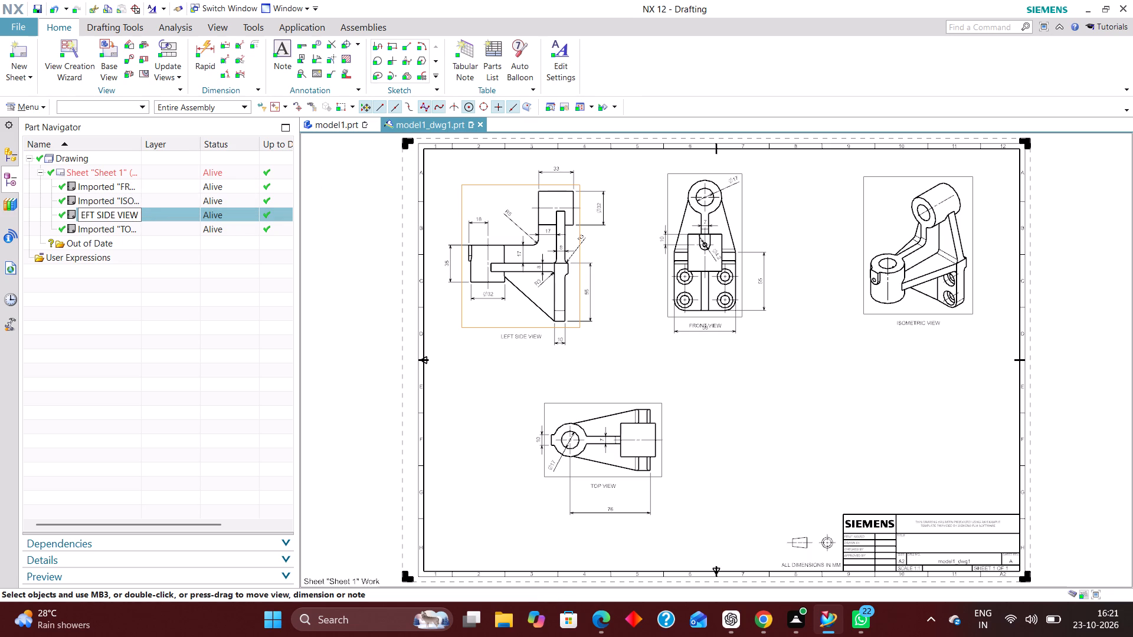
# Change the side view's name to RIGHT SIDE VIEW.
pyautogui.rightClick(160, 217)
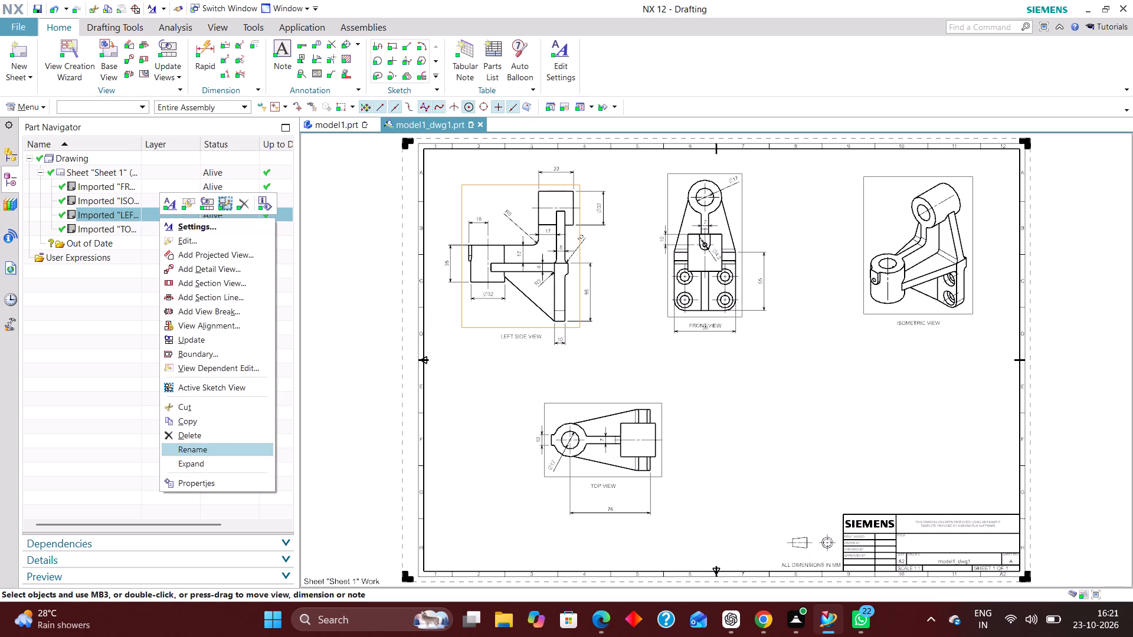
pyautogui.click(197, 449)
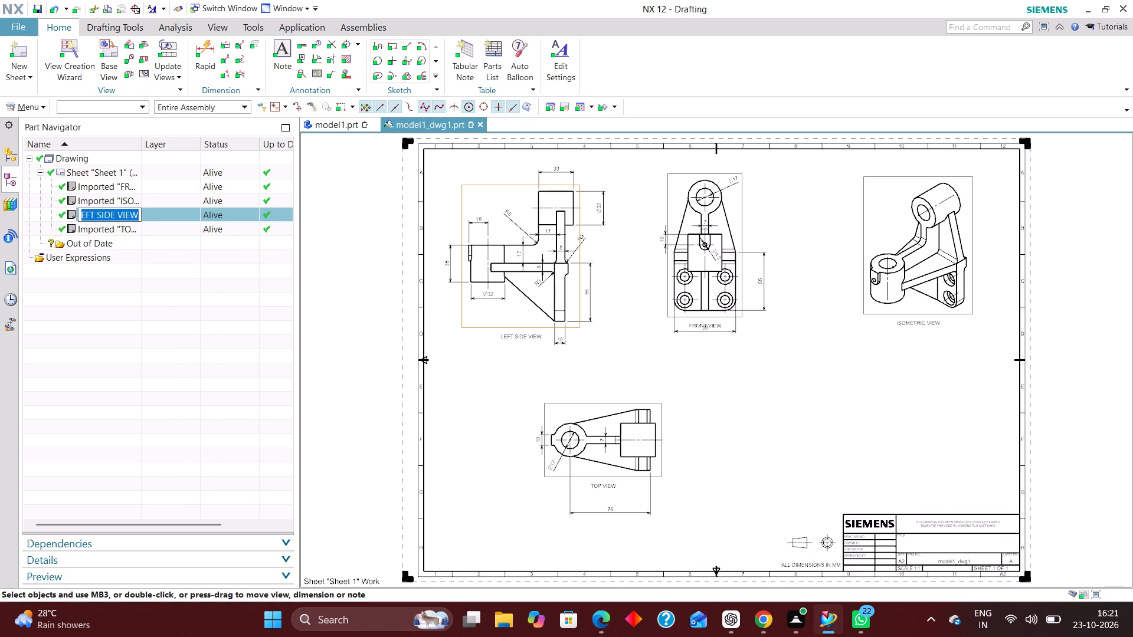
pyautogui.click(91, 215)
pyautogui.press('Right')
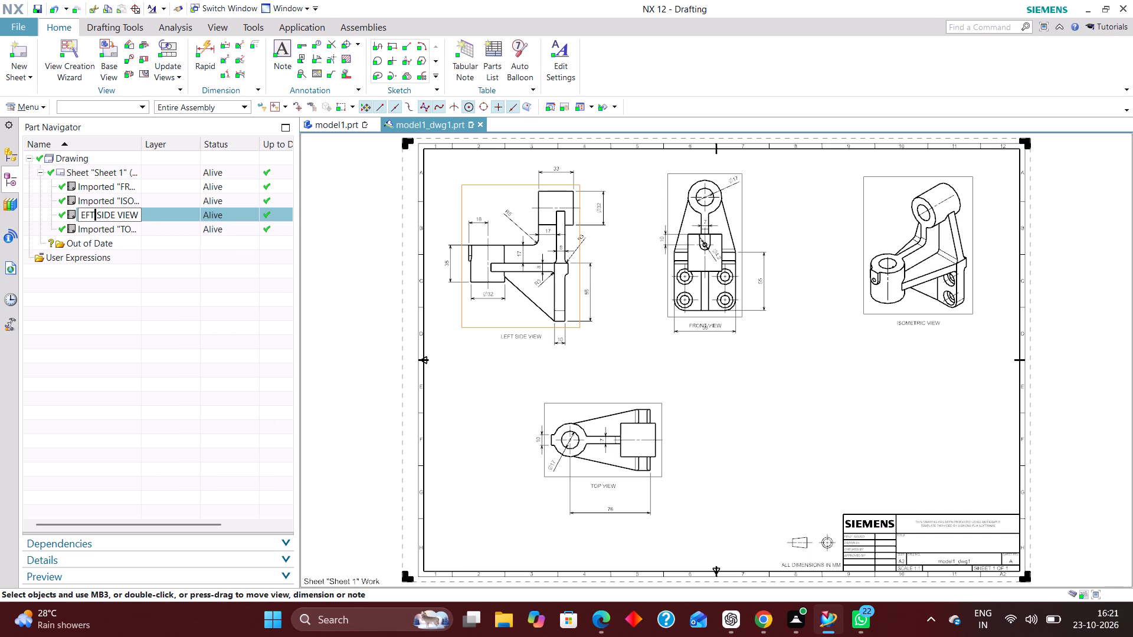
pyautogui.press('BackSpace')
pyautogui.press('BackSpace')
pyautogui.press('BackSpace')
pyautogui.press('BackSpace')
pyautogui.press('BackSpace')
pyautogui.press('BackSpace')
pyautogui.write('RIGHT')
pyautogui.press('Return')
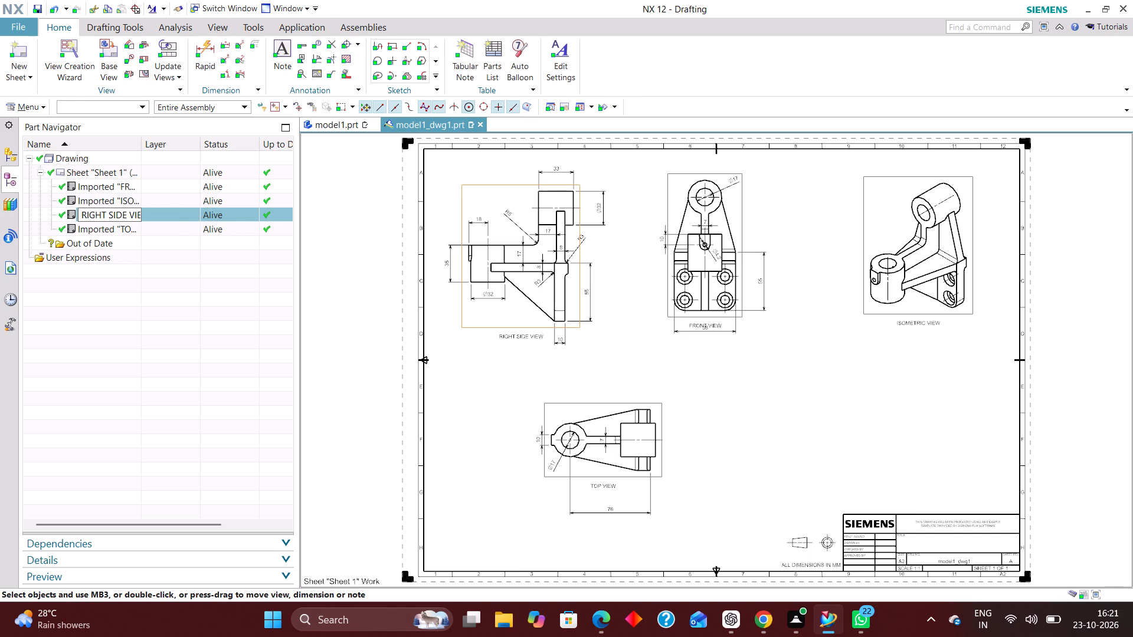
pyautogui.click(493, 399)
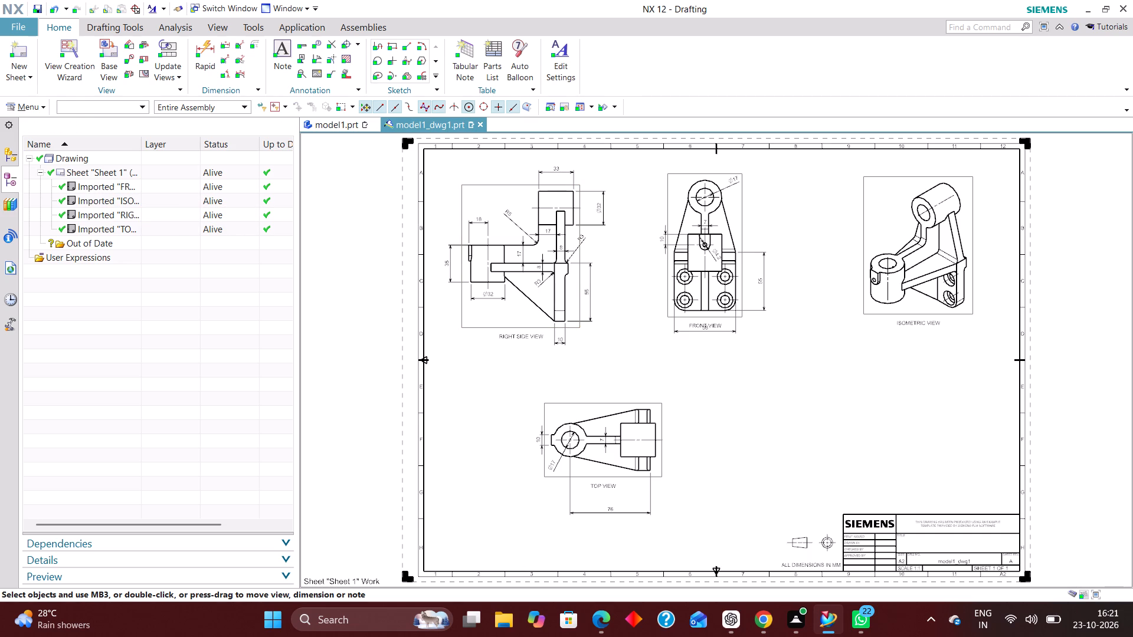
# Make layer 256 selectable in the layer settings so the title block can be picked.
pyautogui.hotkey('ctrl', 'l')
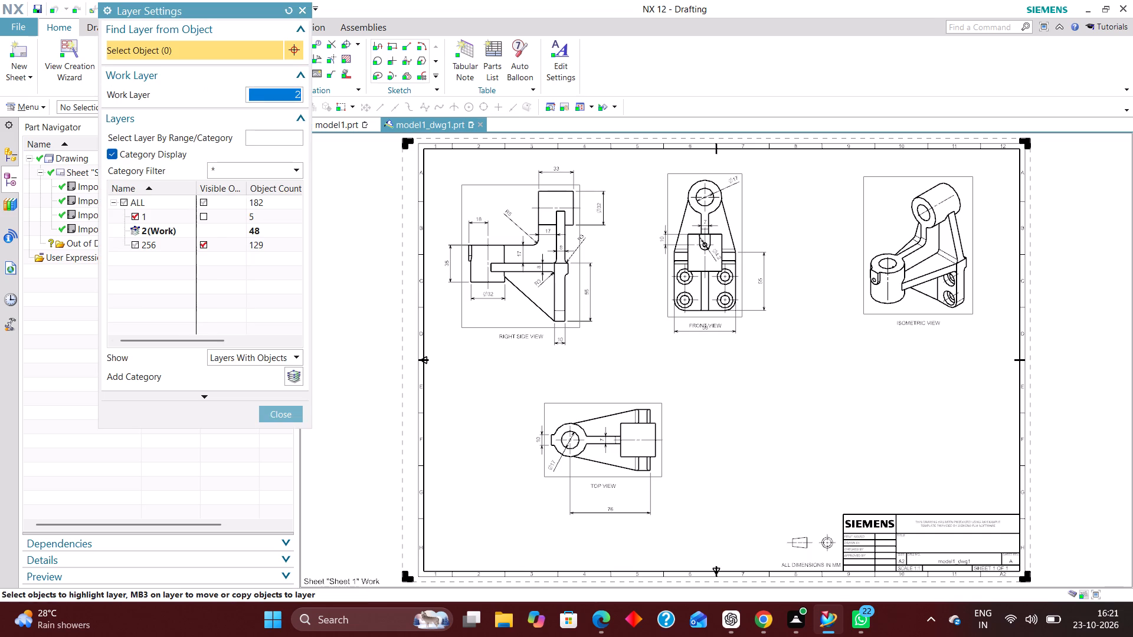
pyautogui.click(133, 247)
pyautogui.click(270, 405)
pyautogui.click(272, 411)
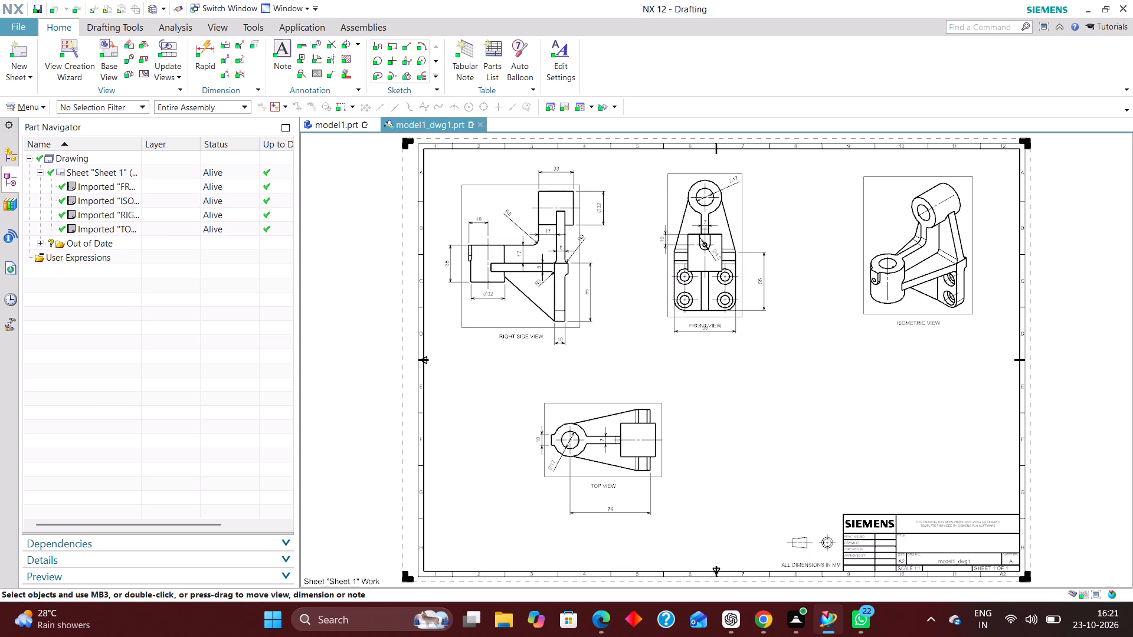
# Edit the title block definition to unlock the four empty cells Label10, Label11, Label12 and Label13.
pyautogui.rightClick(847, 524)
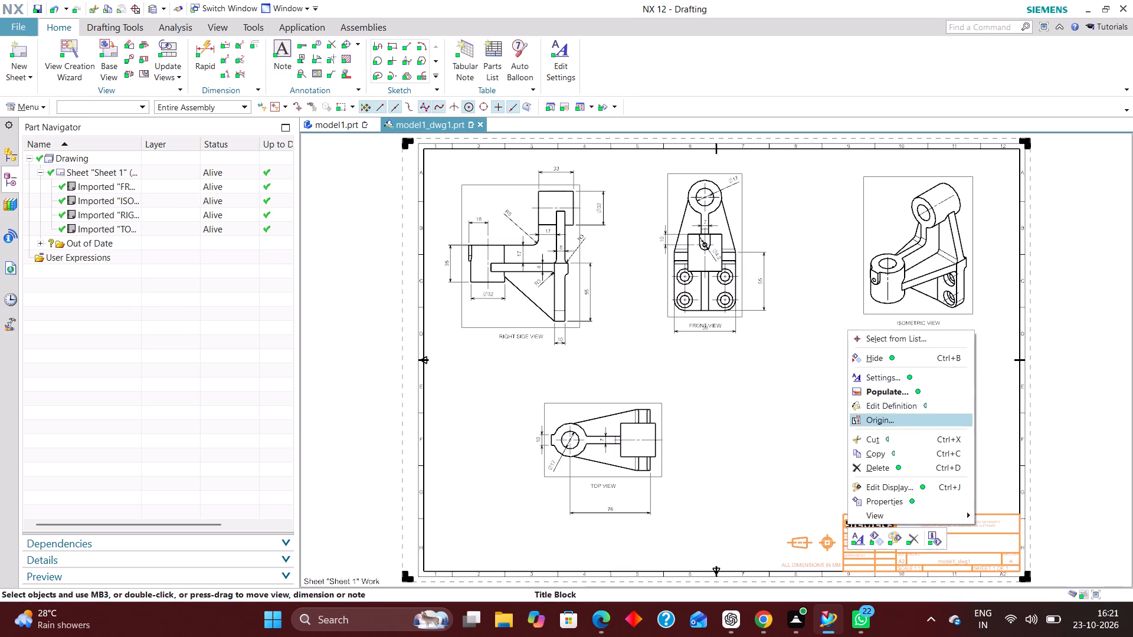
pyautogui.click(902, 402)
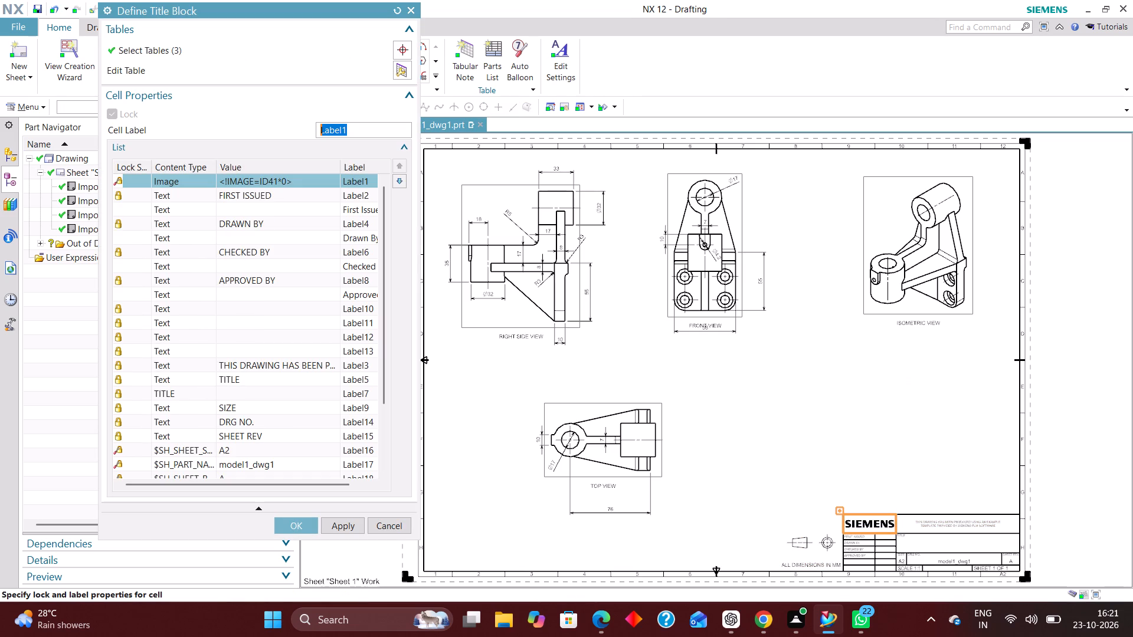
pyautogui.click(135, 313)
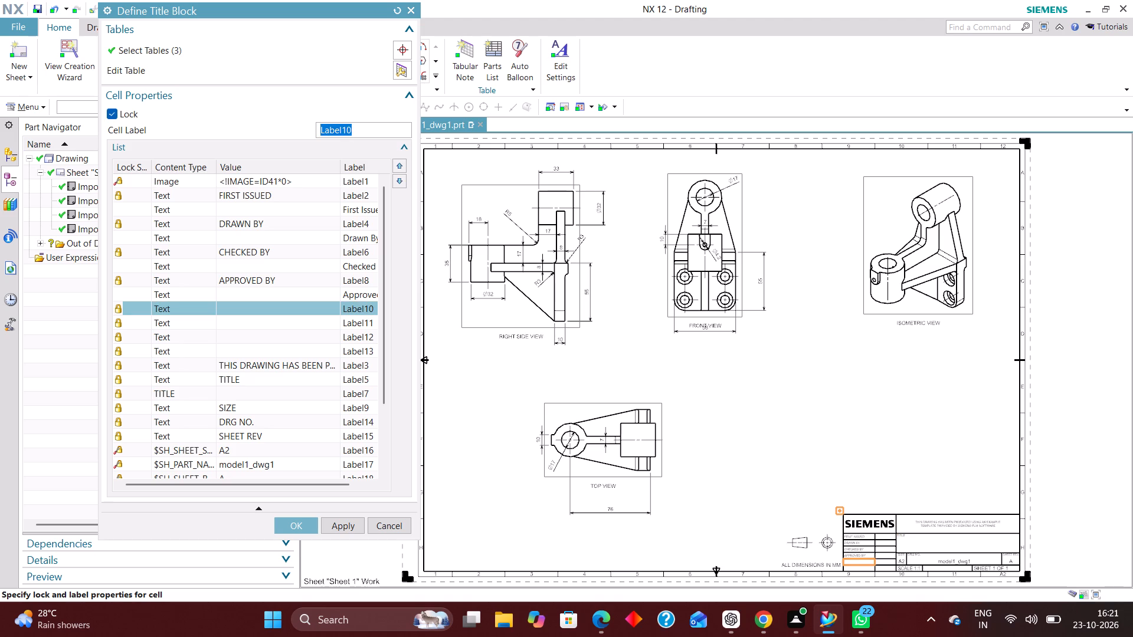
pyautogui.click(119, 110)
pyautogui.click(133, 320)
pyautogui.click(129, 116)
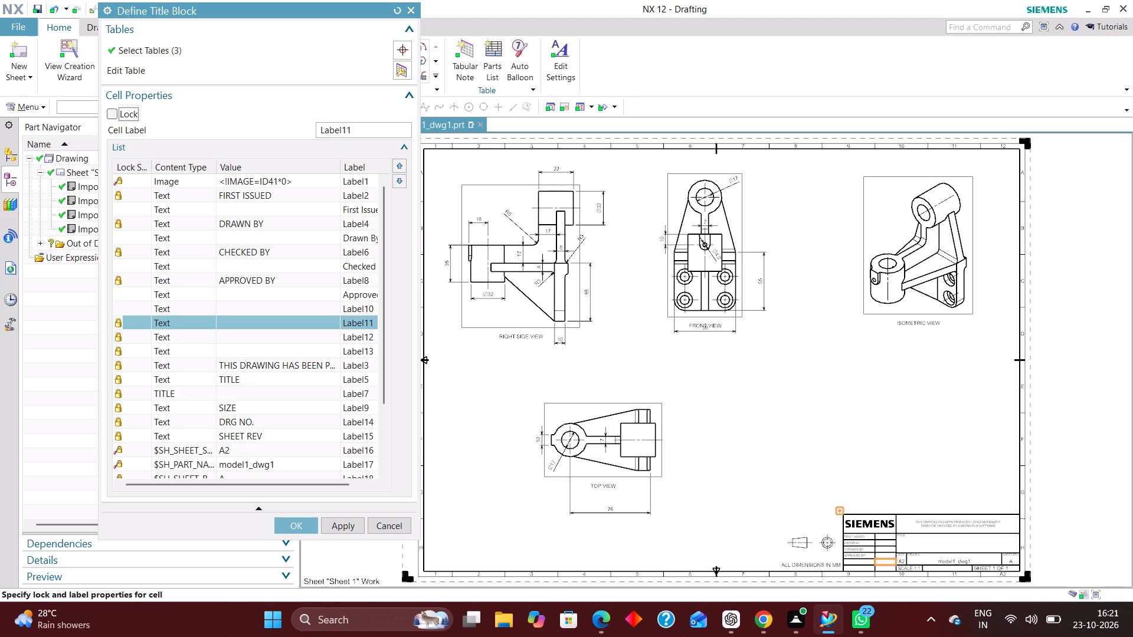
pyautogui.click(135, 339)
pyautogui.click(133, 104)
pyautogui.click(133, 111)
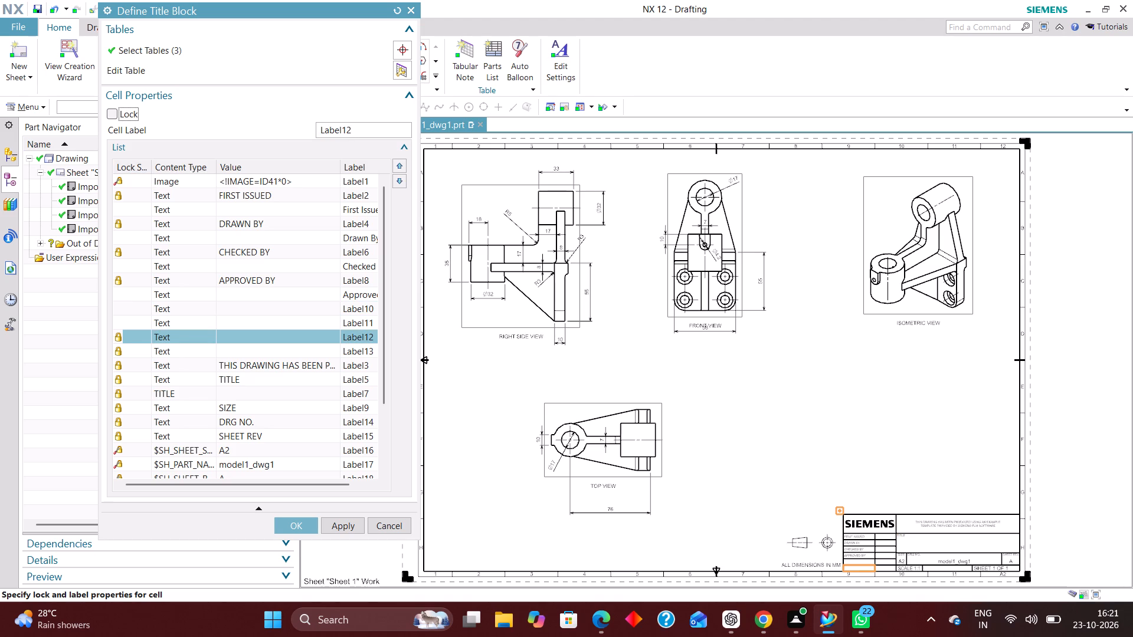
pyautogui.click(142, 357)
pyautogui.click(122, 111)
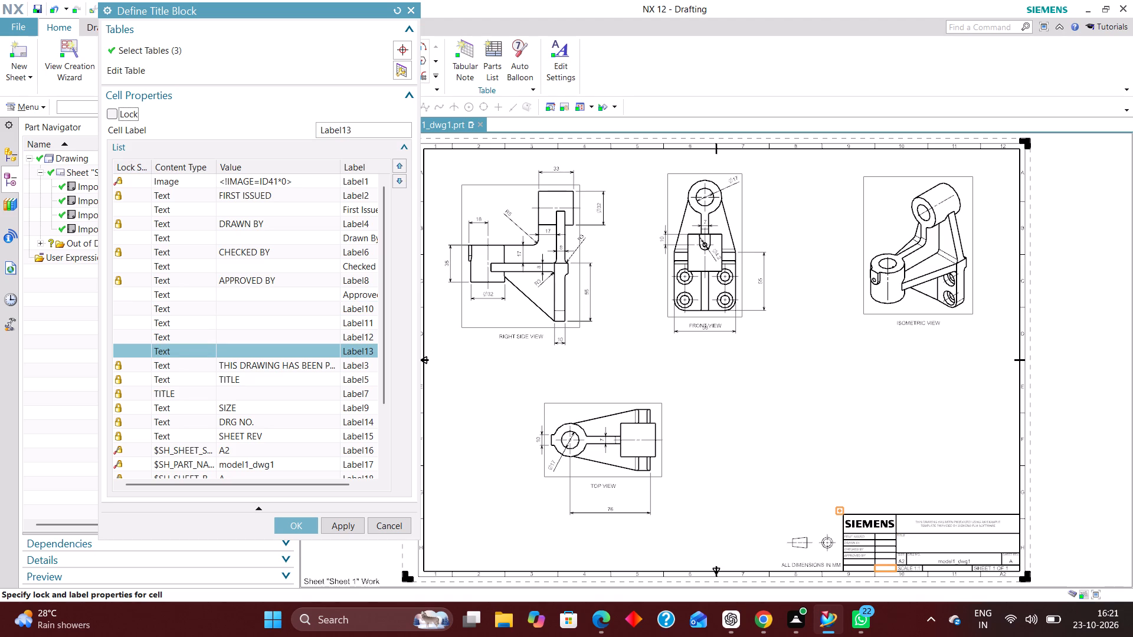
# Unlock the empty title cell Label7 and the empty cell Label20, keep the TITLE caption cell Label5 locked, and accept the definition.
pyautogui.click(130, 377)
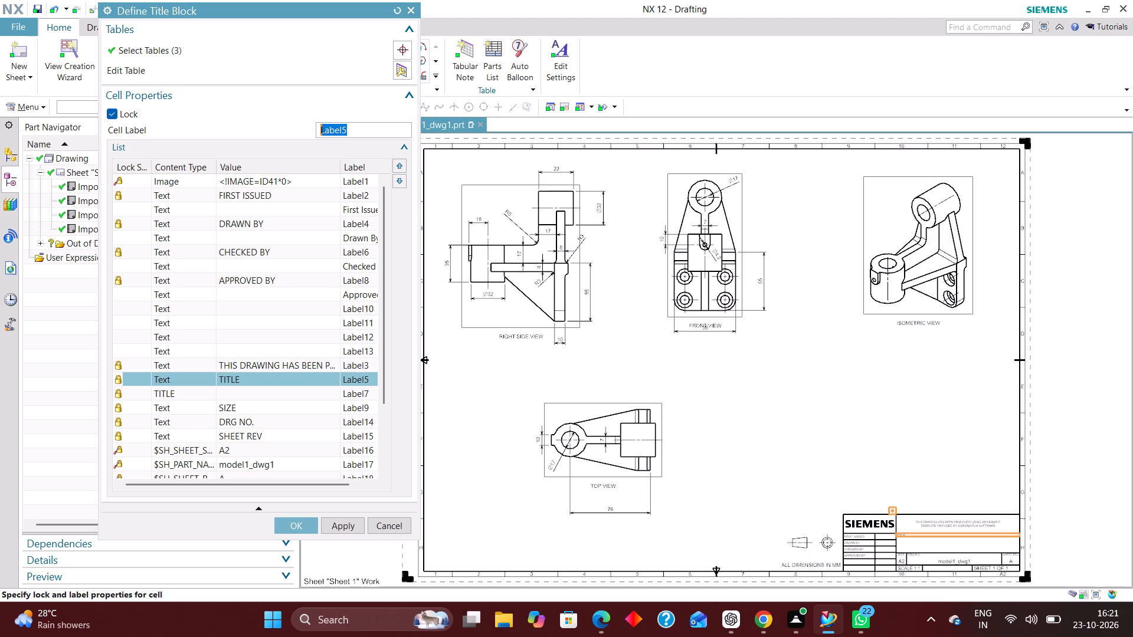
pyautogui.click(137, 118)
pyautogui.click(132, 408)
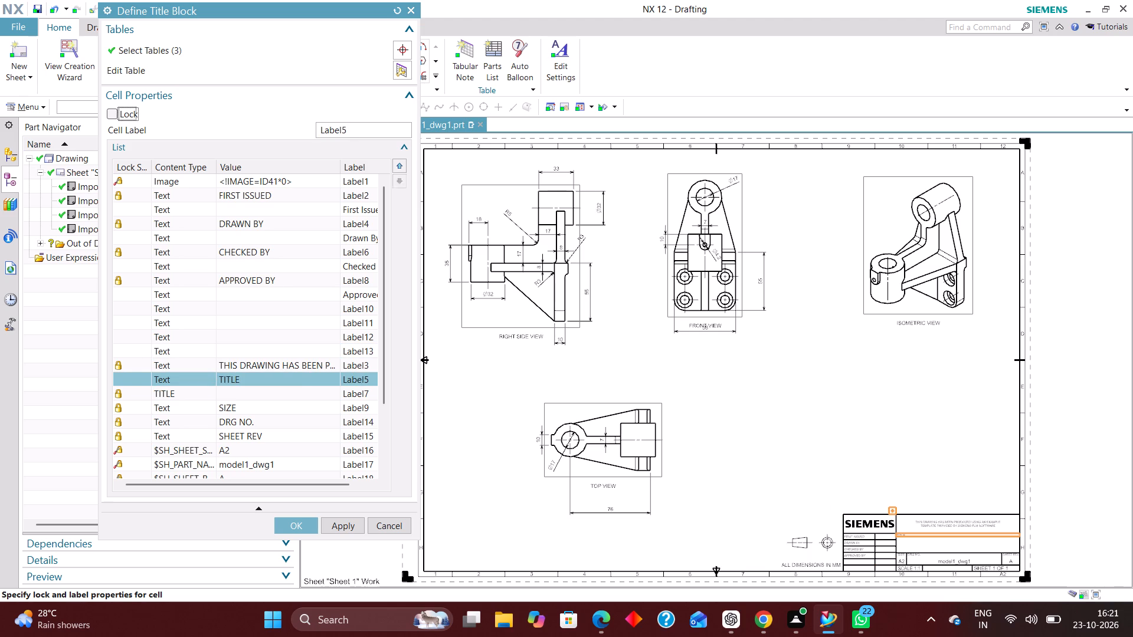
pyautogui.click(133, 393)
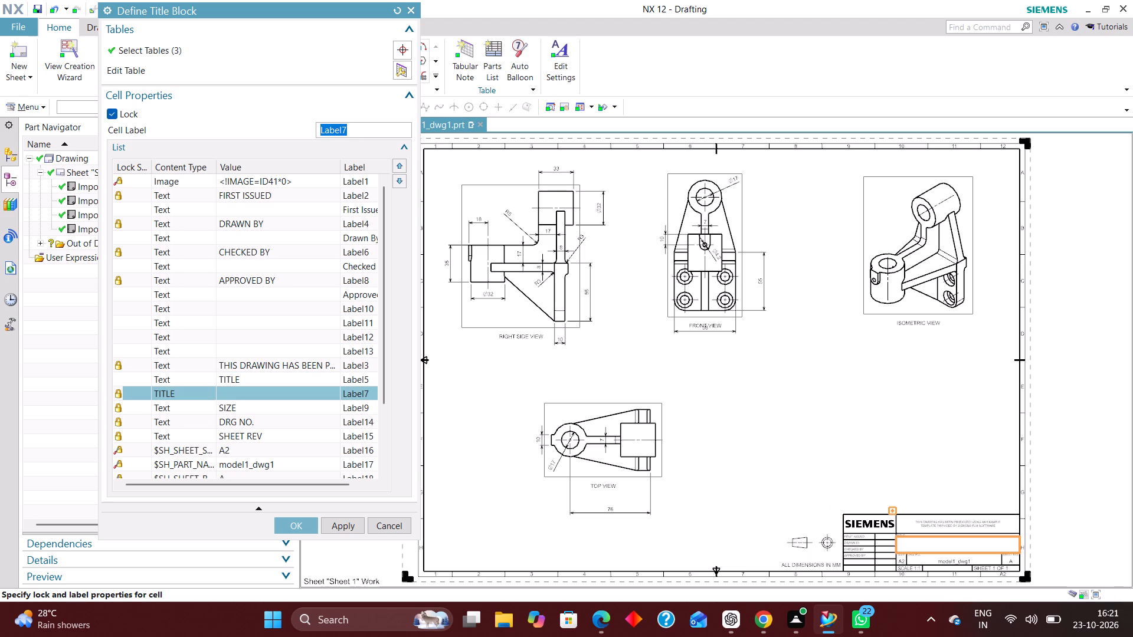
pyautogui.click(109, 115)
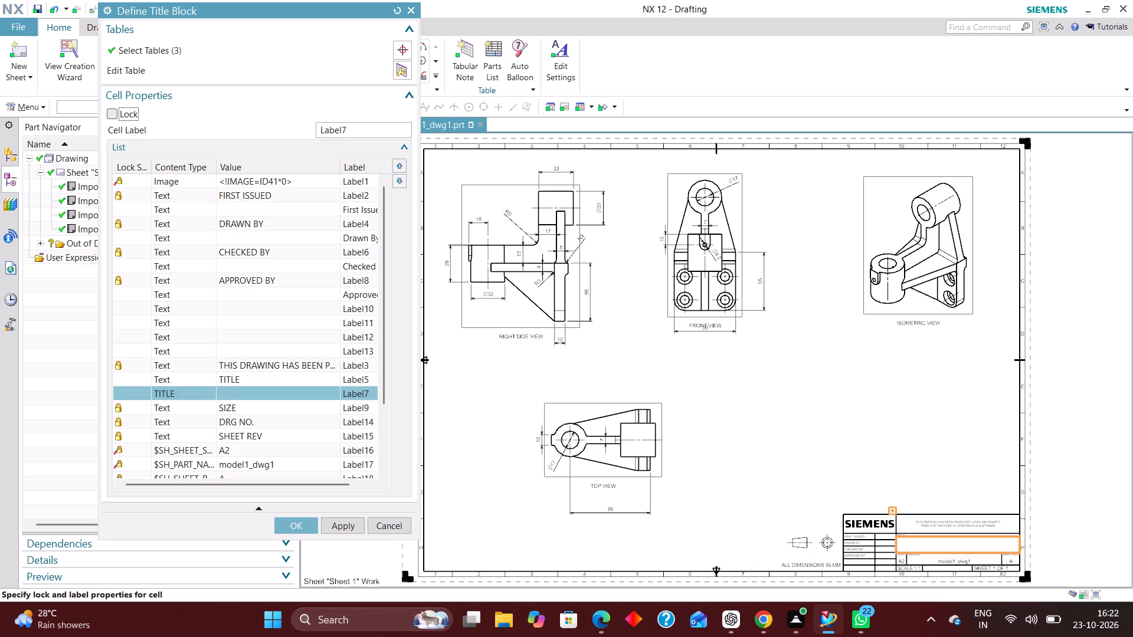
pyautogui.click(136, 378)
pyautogui.click(114, 110)
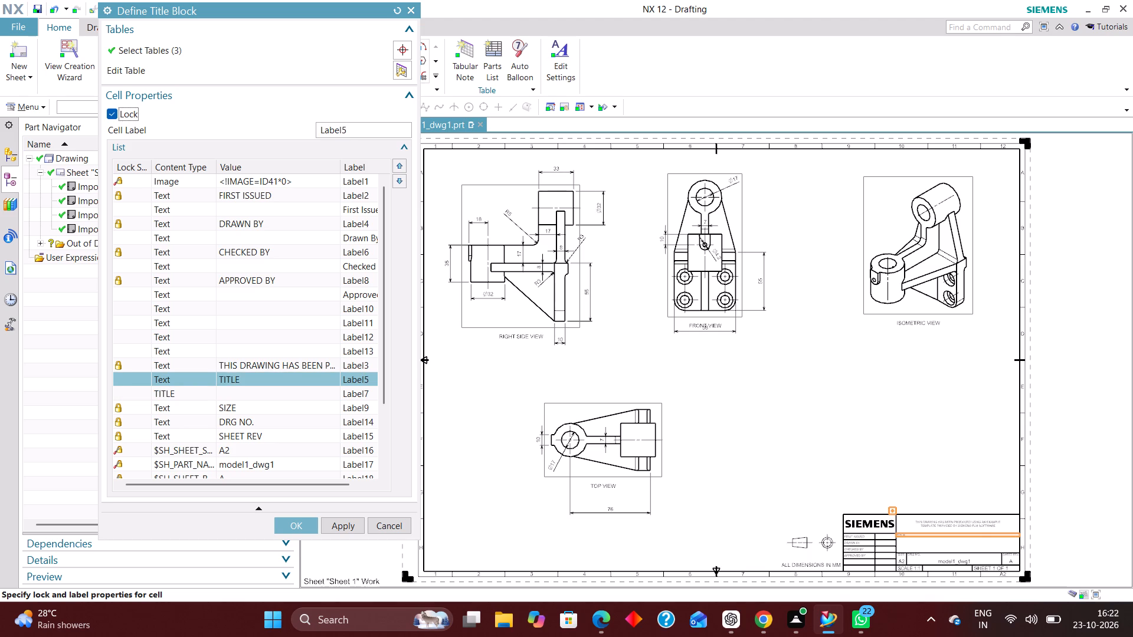
pyautogui.scroll(-2, 235, 421)
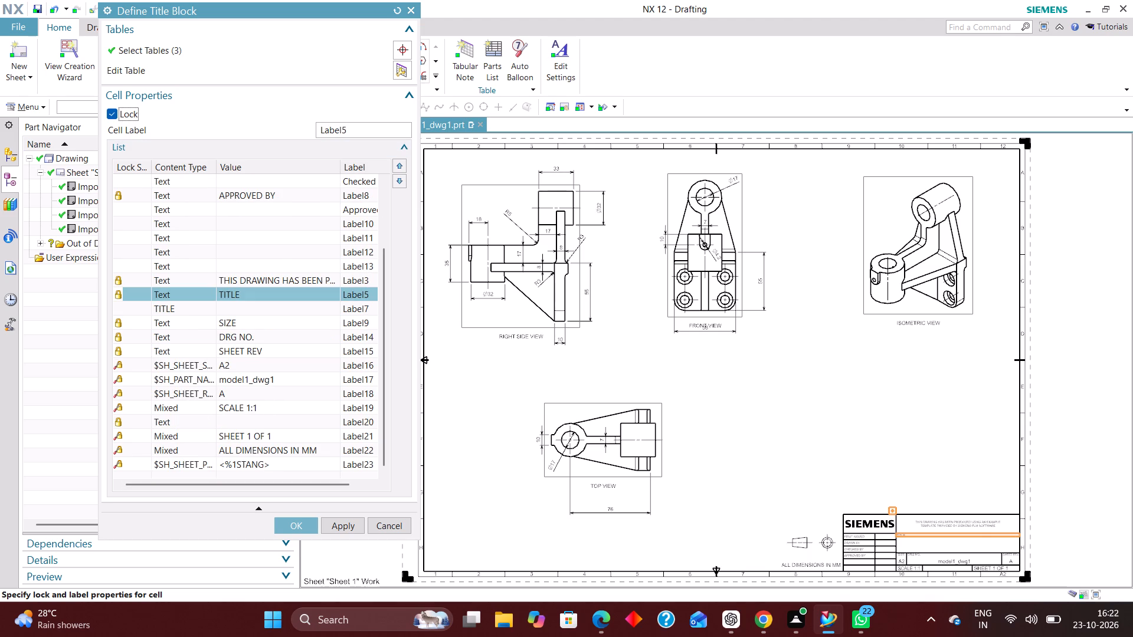
pyautogui.scroll(-4, 176, 419)
pyautogui.click(138, 422)
pyautogui.click(114, 110)
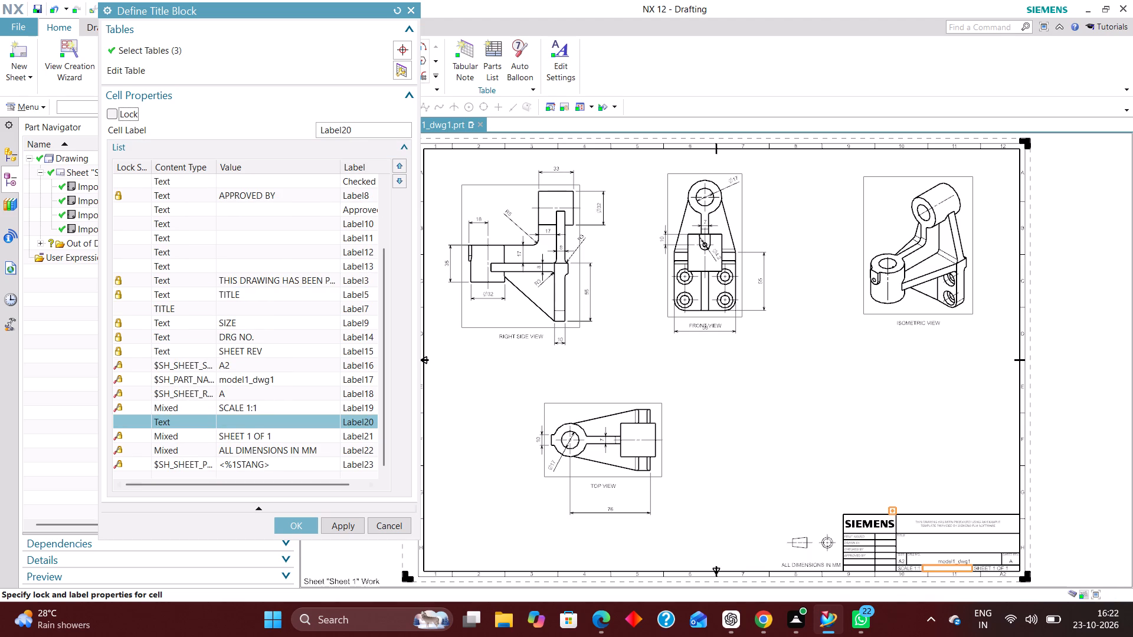
pyautogui.click(292, 530)
# Populate the title block's Label7 cell with PIVOT SUPPORT BRACKET, using the part name from the Gemini chat in Chrome.
pyautogui.rightClick(831, 543)
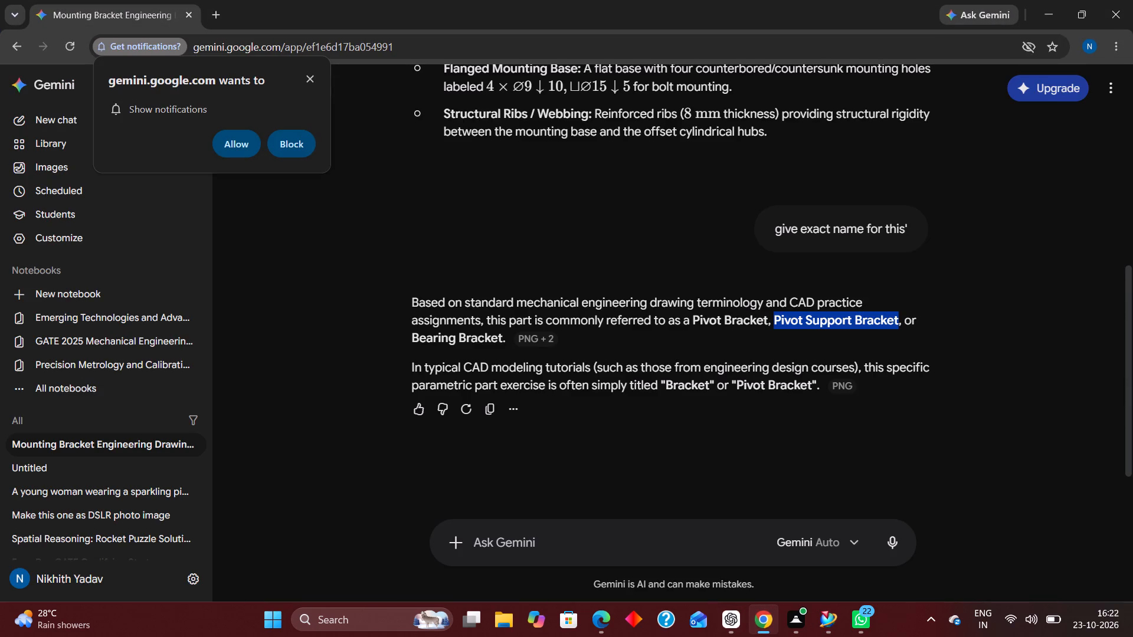
pyautogui.hotkey('ctrl', 'c')
pyautogui.click(820, 620)
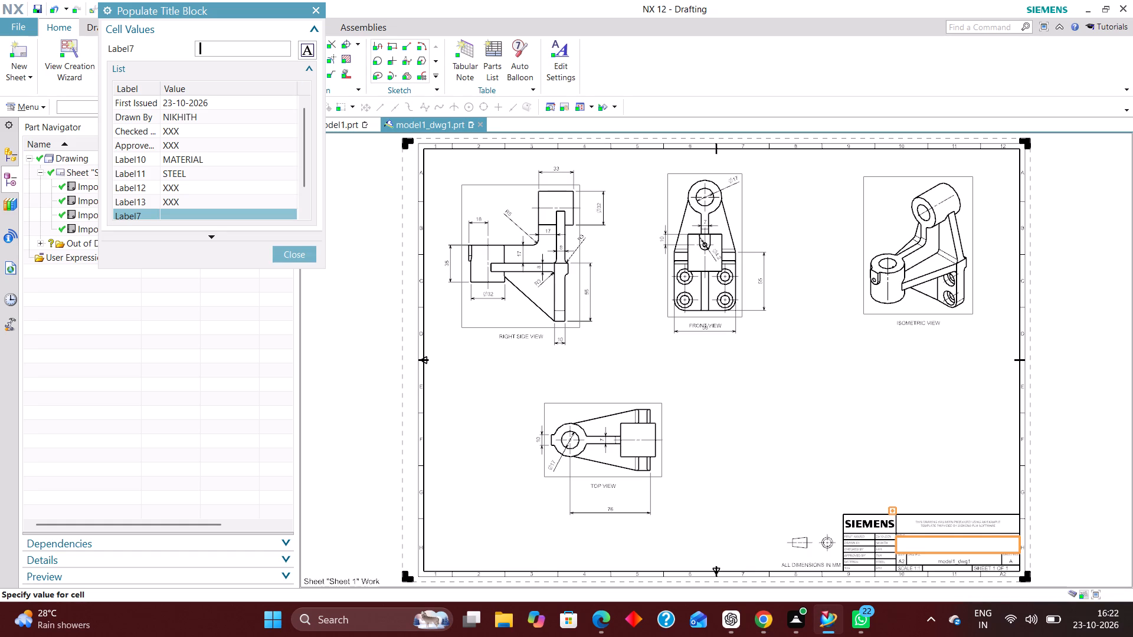
pyautogui.click(235, 50)
pyautogui.hotkey('ctrl', 'v')
pyautogui.press('BackSpace')
pyautogui.press('BackSpace')
pyautogui.press('BackSpace')
pyautogui.press('BackSpace')
pyautogui.press('BackSpace')
pyautogui.press('BackSpace')
pyautogui.press('BackSpace')
pyautogui.press('BackSpace')
pyautogui.press('BackSpace')
pyautogui.press('BackSpace')
pyautogui.press('BackSpace')
pyautogui.press('BackSpace')
pyautogui.press('BackSpace')
pyautogui.press('BackSpace')
pyautogui.press('BackSpace')
pyautogui.press('BackSpace')
pyautogui.press('BackSpace')
pyautogui.press('BackSpace')
pyautogui.press('BackSpace')
pyautogui.press('BackSpace')
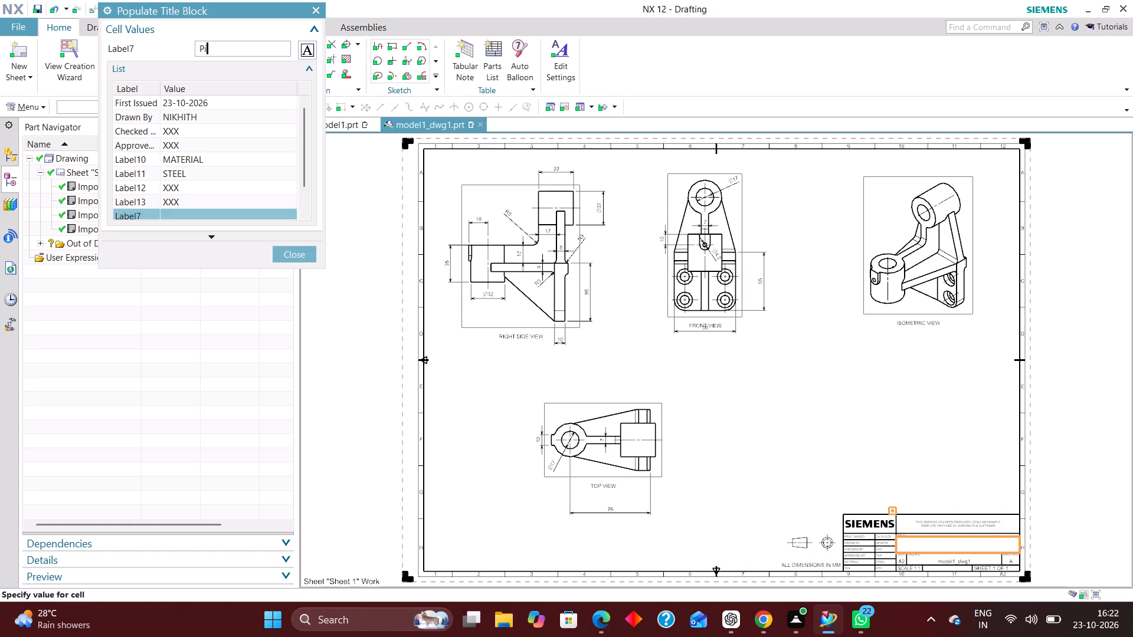
pyautogui.write('PIVOT SUPP')
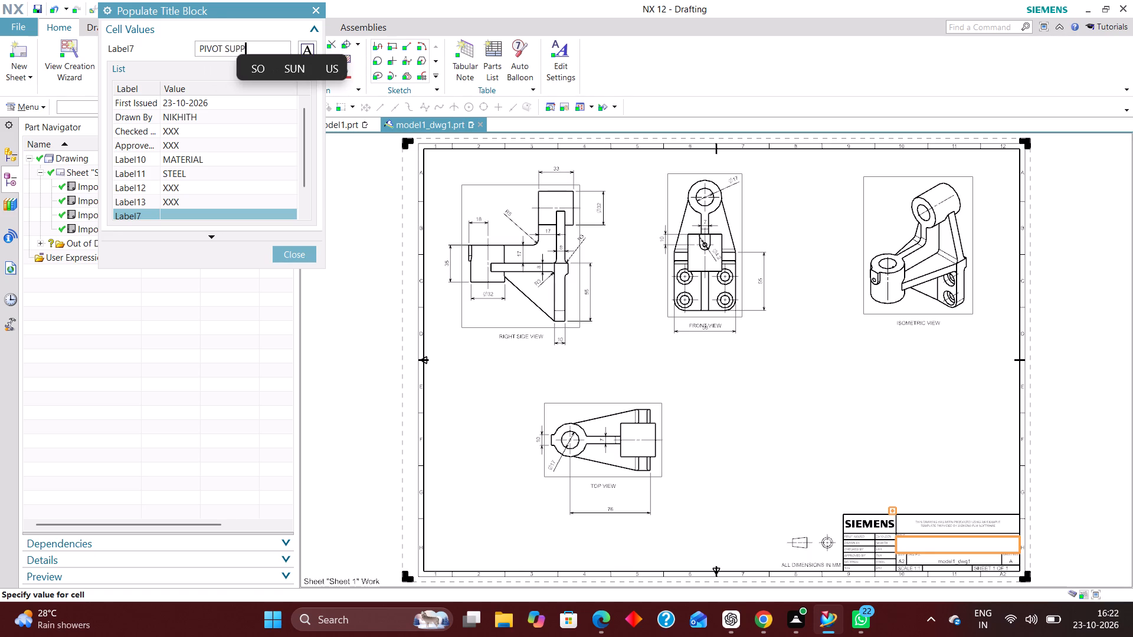
pyautogui.write('ORT BRA')
pyautogui.write('CKET')
pyautogui.press('Return')
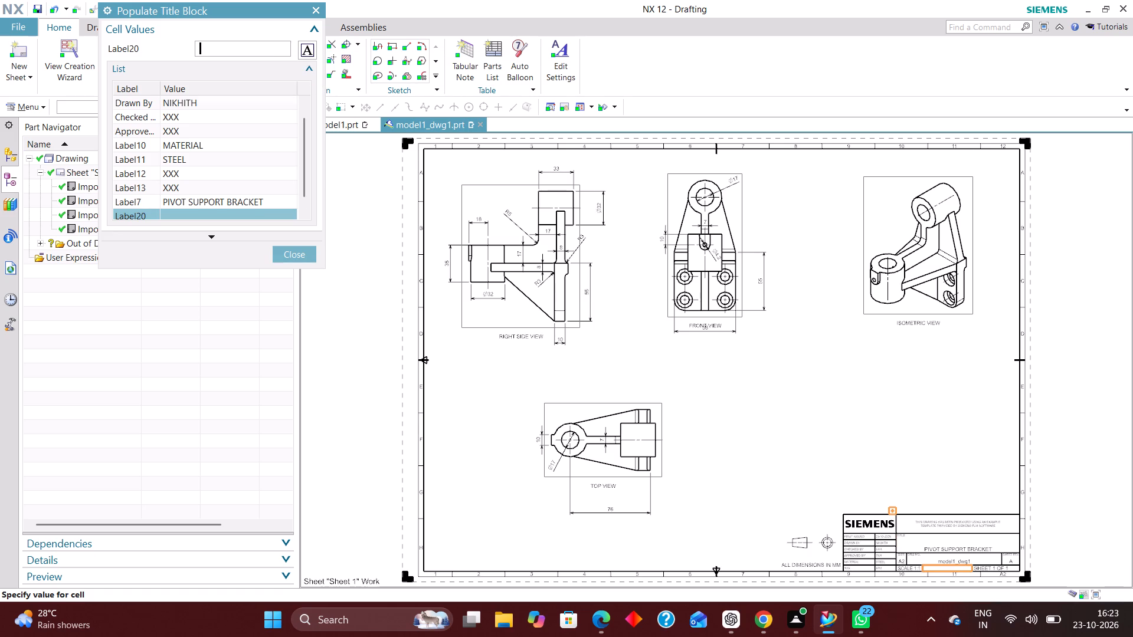
# Set the title block's Label20 cell to WEIGHT (kg) and finish populating.
pyautogui.scroll(-4, 197, 181)
pyautogui.press('w')
pyautogui.write('EIGHT')
pyautogui.press('space')
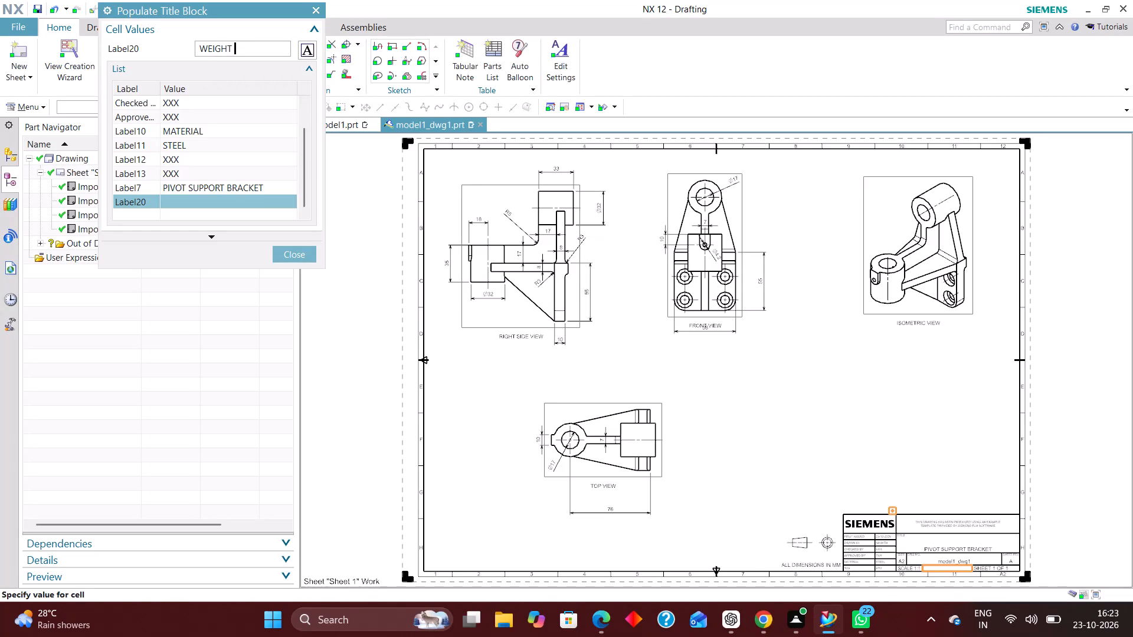
pyautogui.write('()')
pyautogui.press('Left')
pyautogui.write('kg')
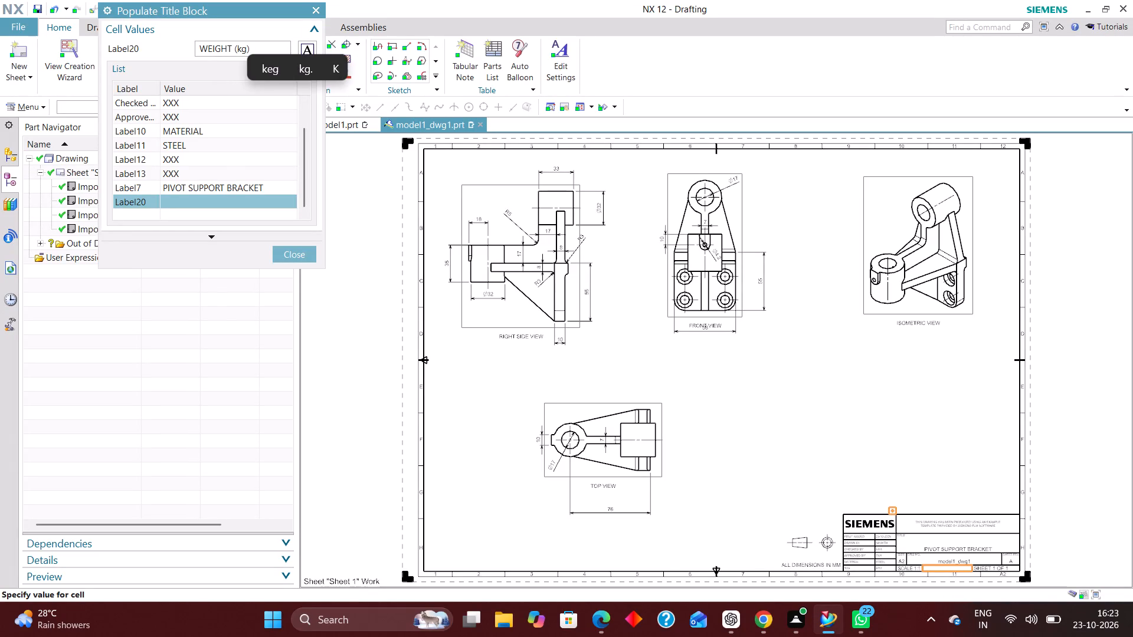
pyautogui.press('Right')
pyautogui.press('Right')
pyautogui.press('space')
pyautogui.press('Return')
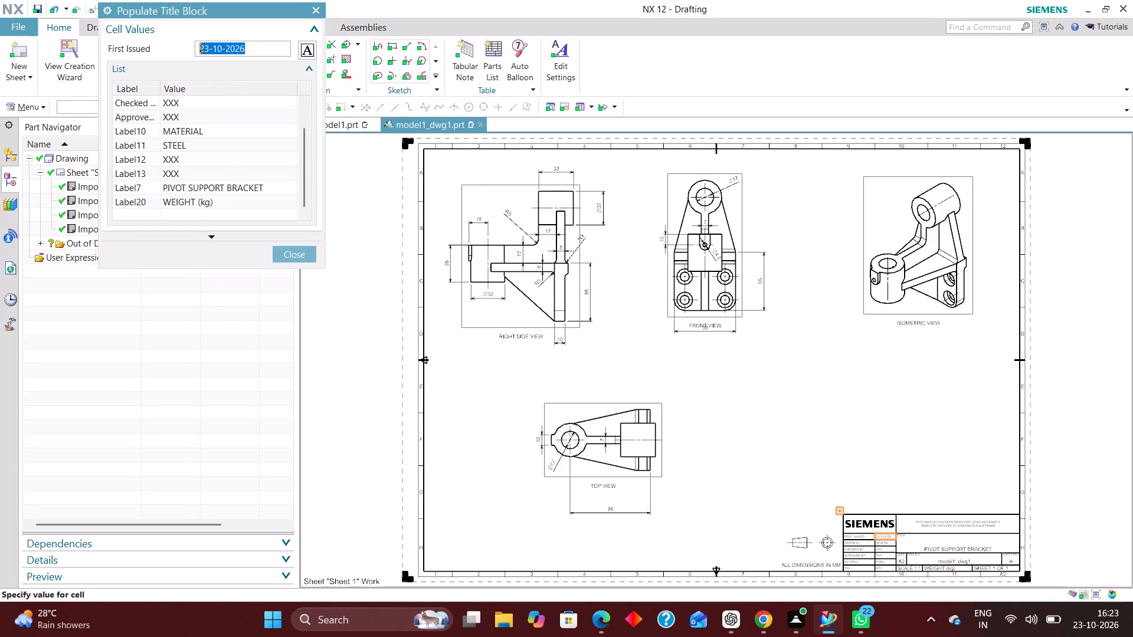
pyautogui.click(297, 252)
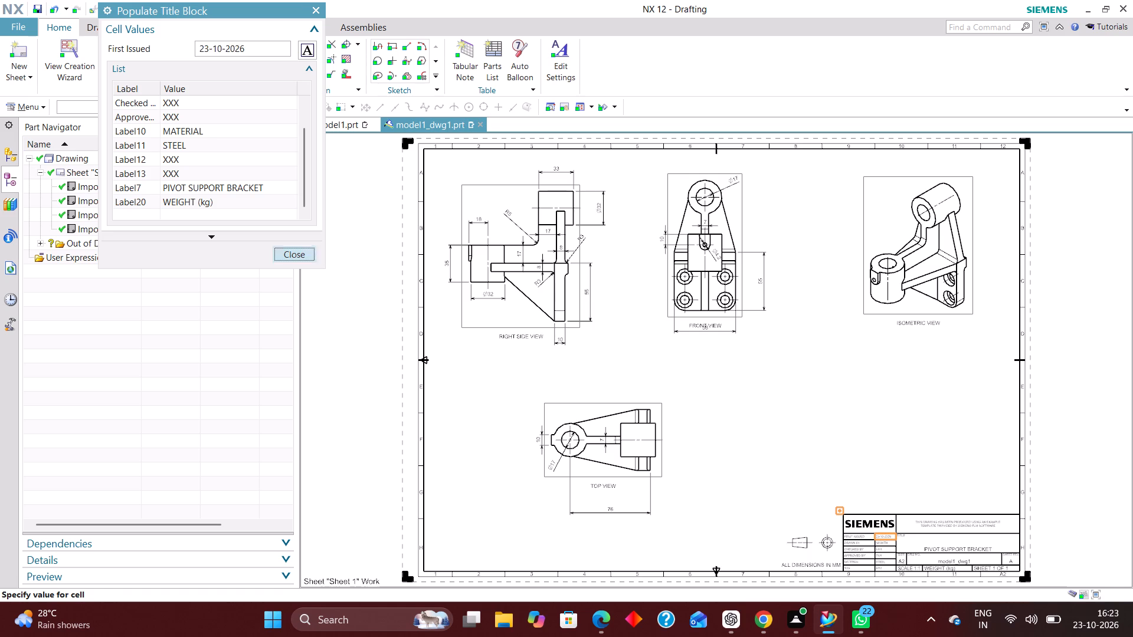
# Switch to the model1 part and update its weight data in the part properties to read the bracket's mass.
pyautogui.click(339, 122)
pyautogui.click(24, 106)
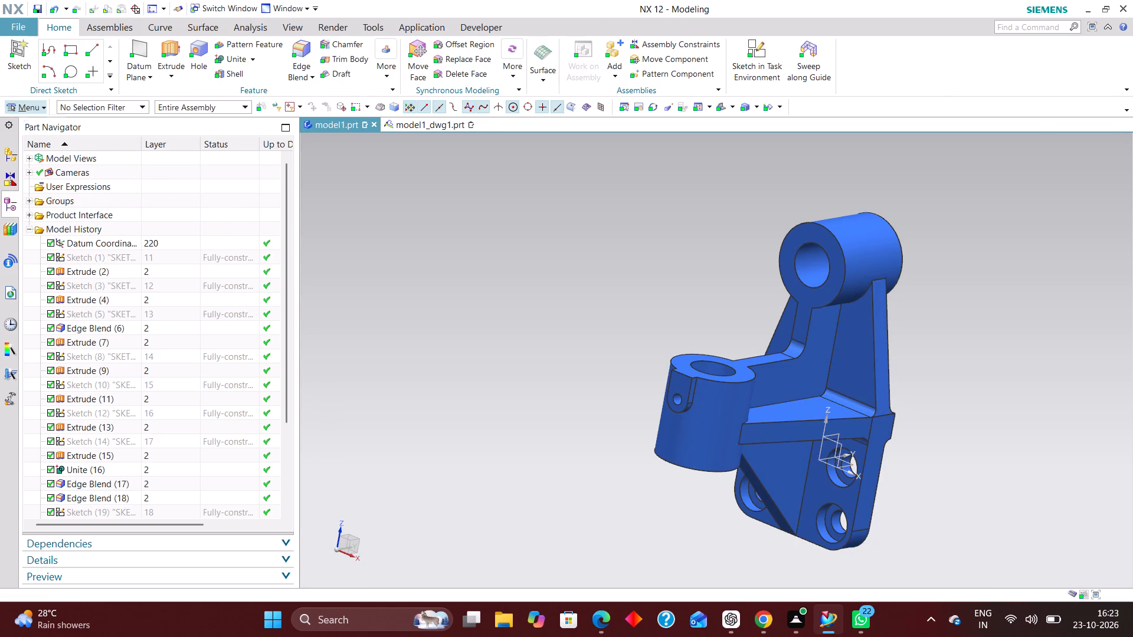
pyautogui.click(60, 126)
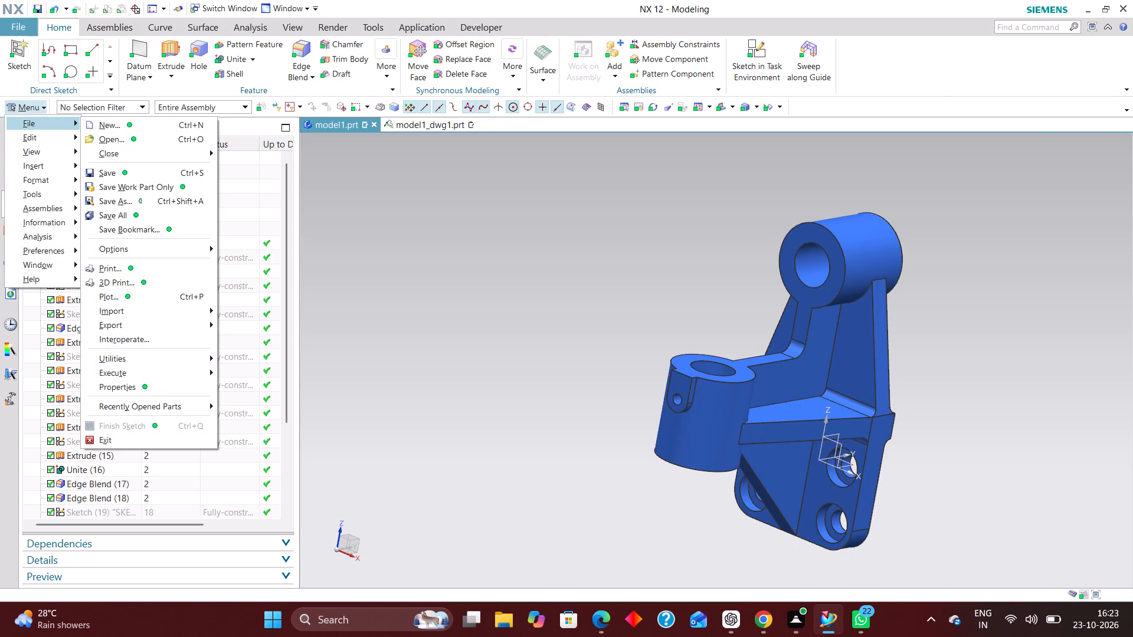
pyautogui.click(139, 387)
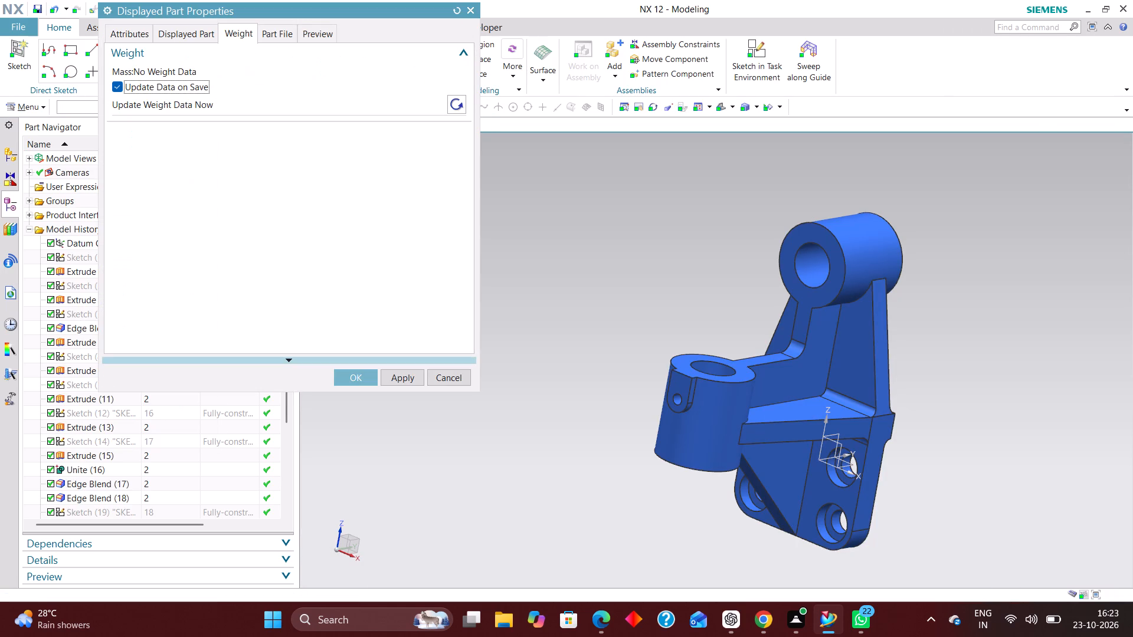
pyautogui.click(461, 108)
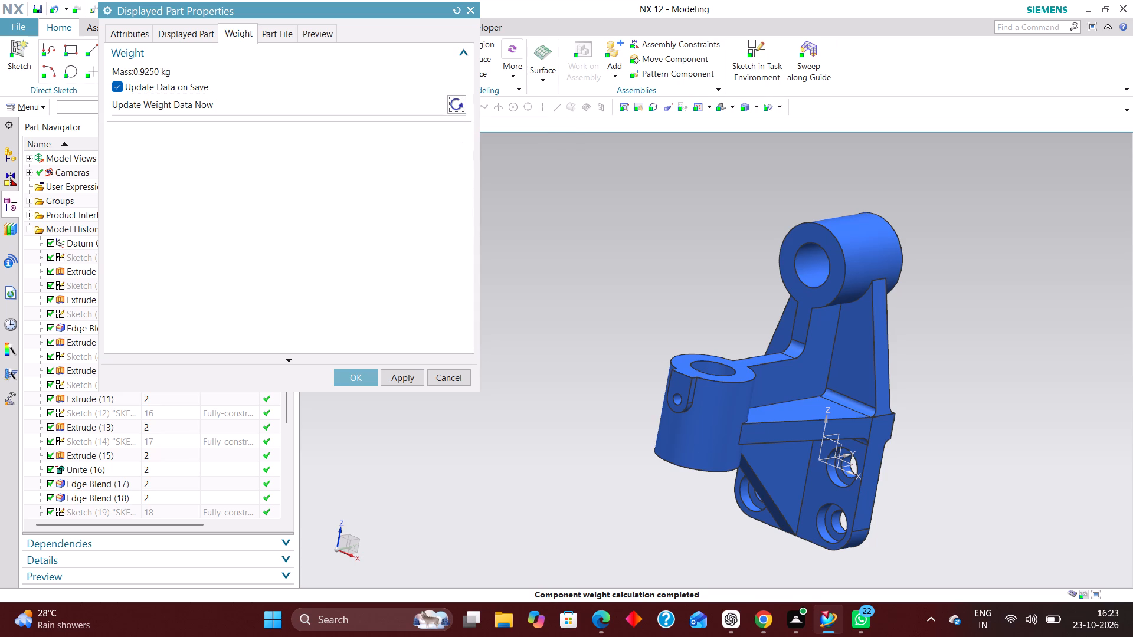
pyautogui.click(473, 9)
# Return to the model1_dwg1 drawing and append 0.9250 to the WEIGHT (kg) text in title block cell Label20.
pyautogui.click(433, 126)
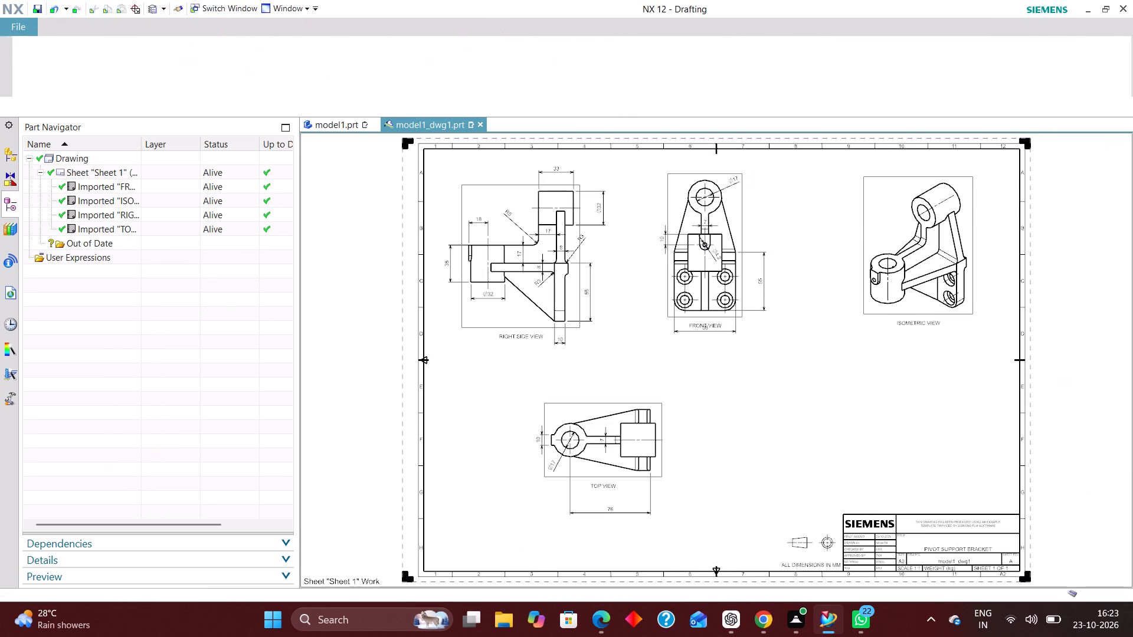
pyautogui.rightClick(842, 534)
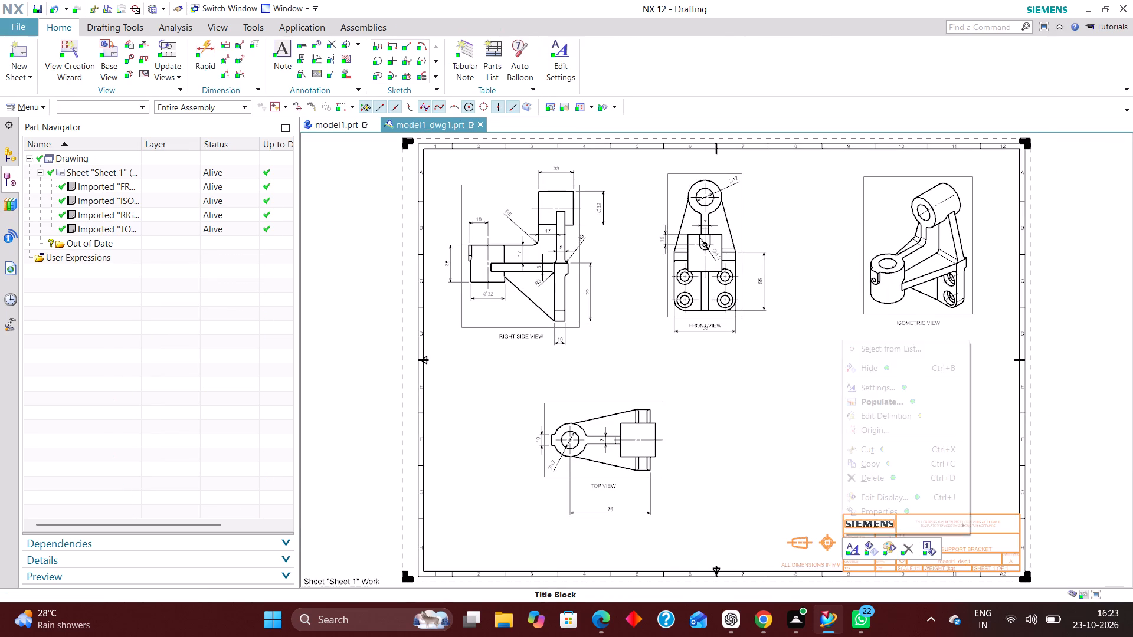
pyautogui.click(888, 403)
pyautogui.scroll(-3, 201, 177)
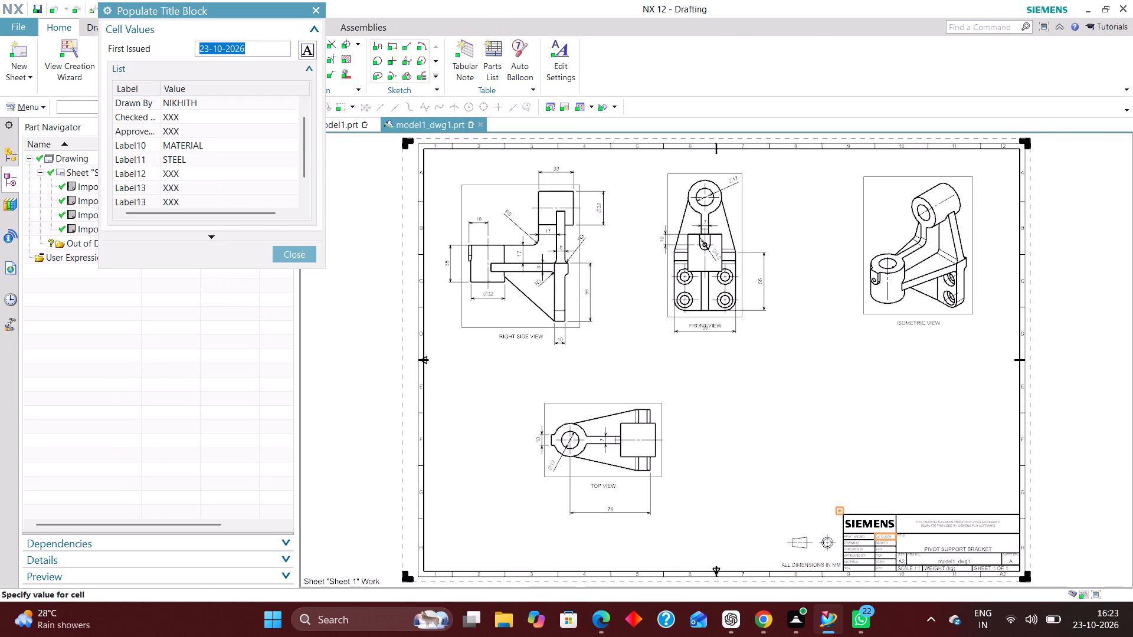
pyautogui.scroll(-2, 201, 177)
pyautogui.click(239, 185)
pyautogui.click(270, 41)
pyautogui.click(270, 50)
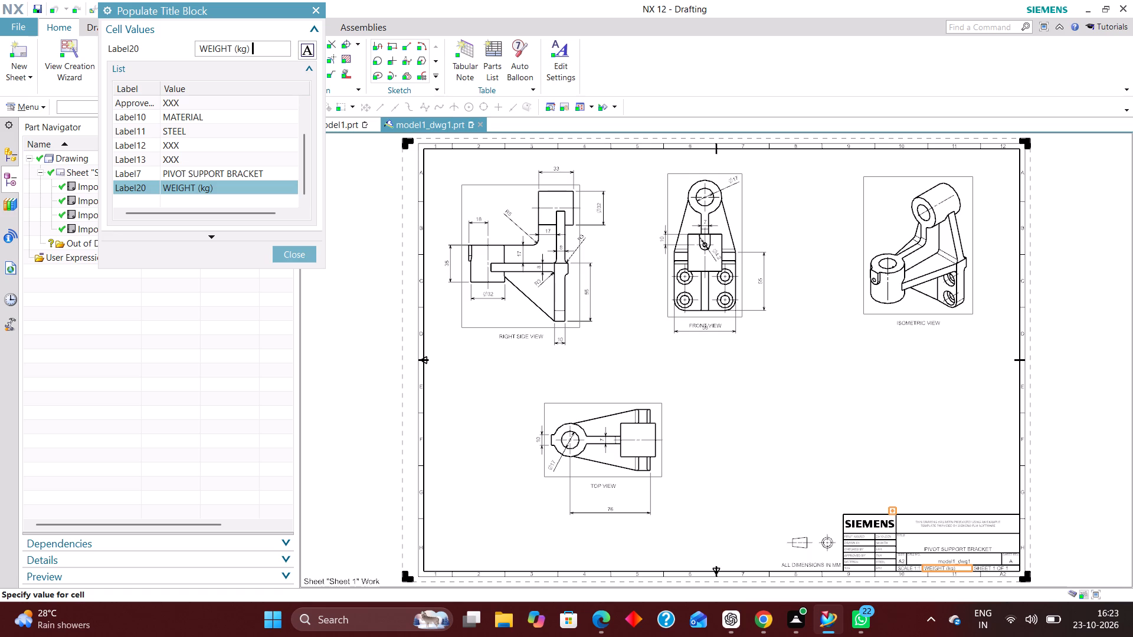
pyautogui.write('0.9250')
pyautogui.press('Return')
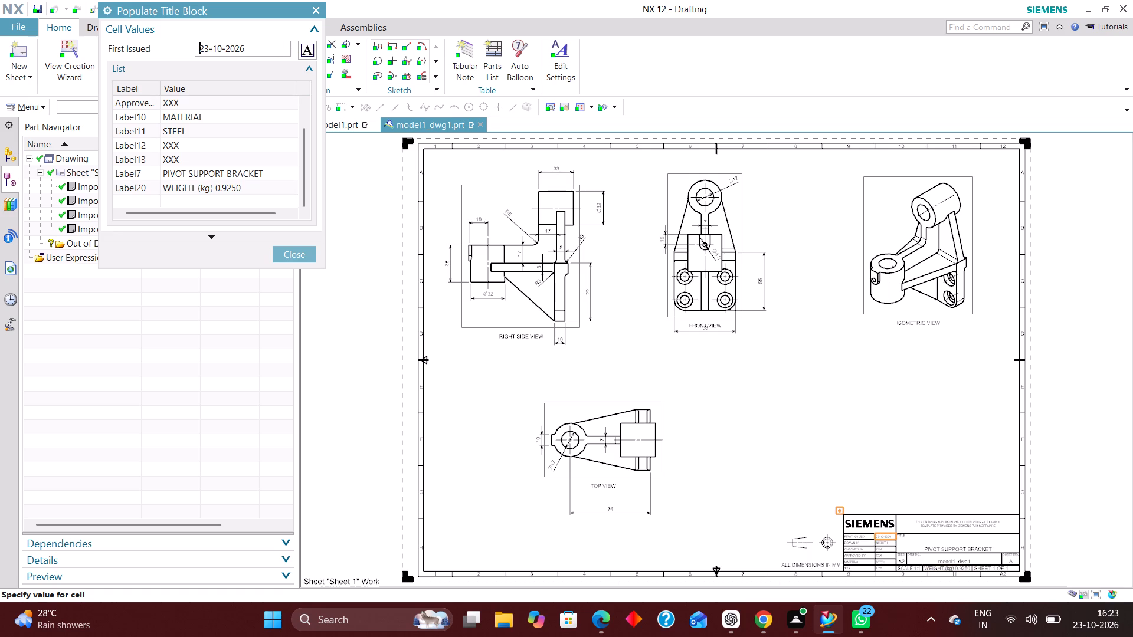
pyautogui.click(287, 255)
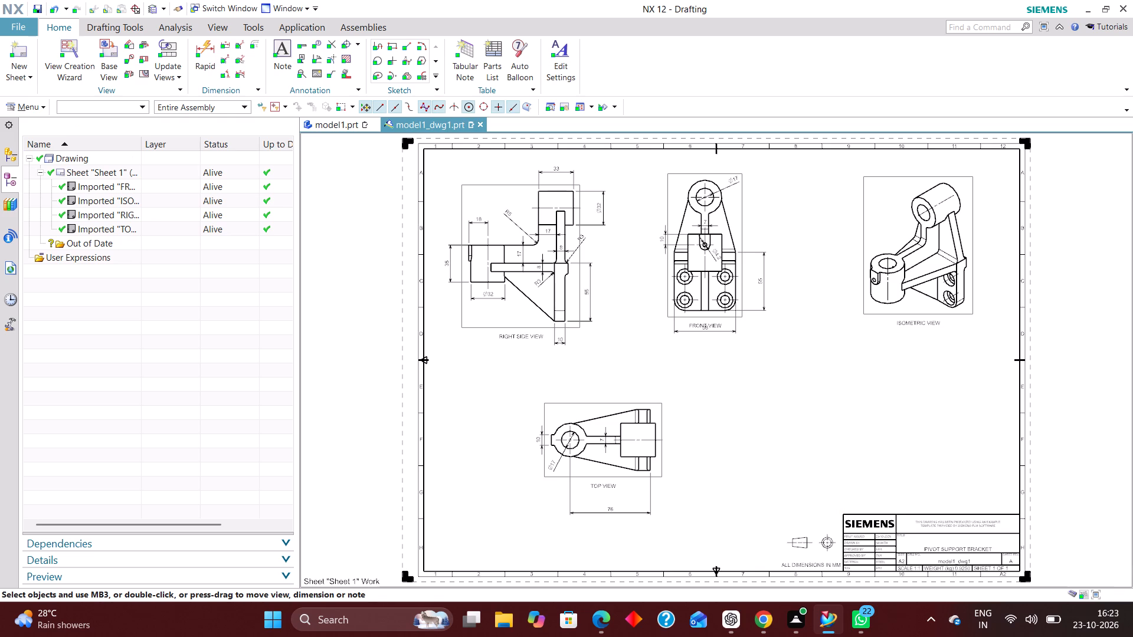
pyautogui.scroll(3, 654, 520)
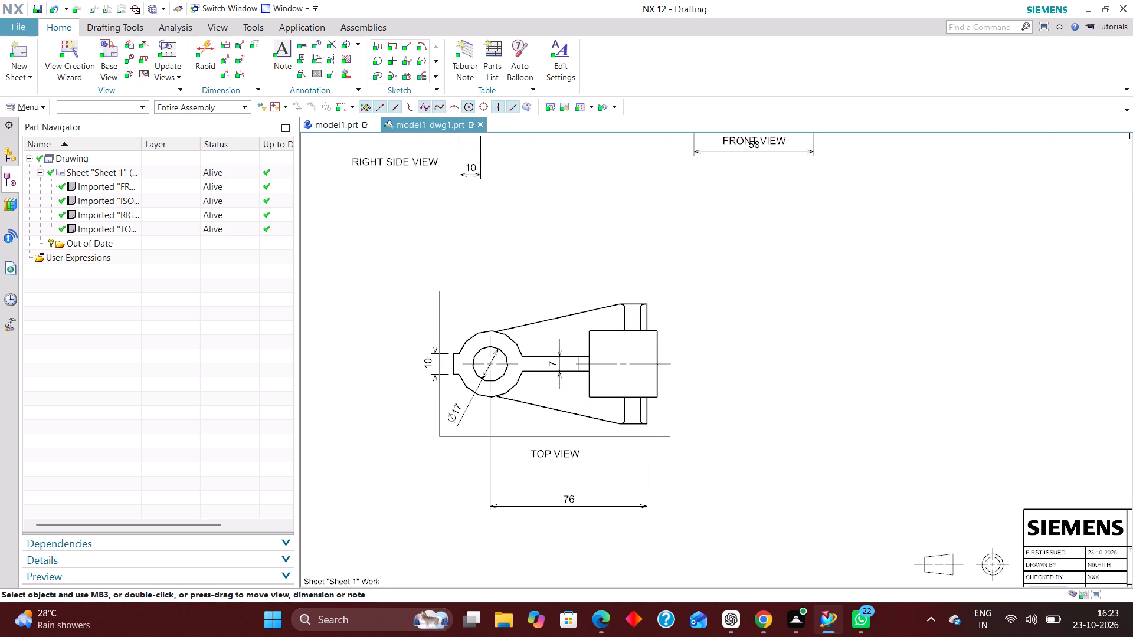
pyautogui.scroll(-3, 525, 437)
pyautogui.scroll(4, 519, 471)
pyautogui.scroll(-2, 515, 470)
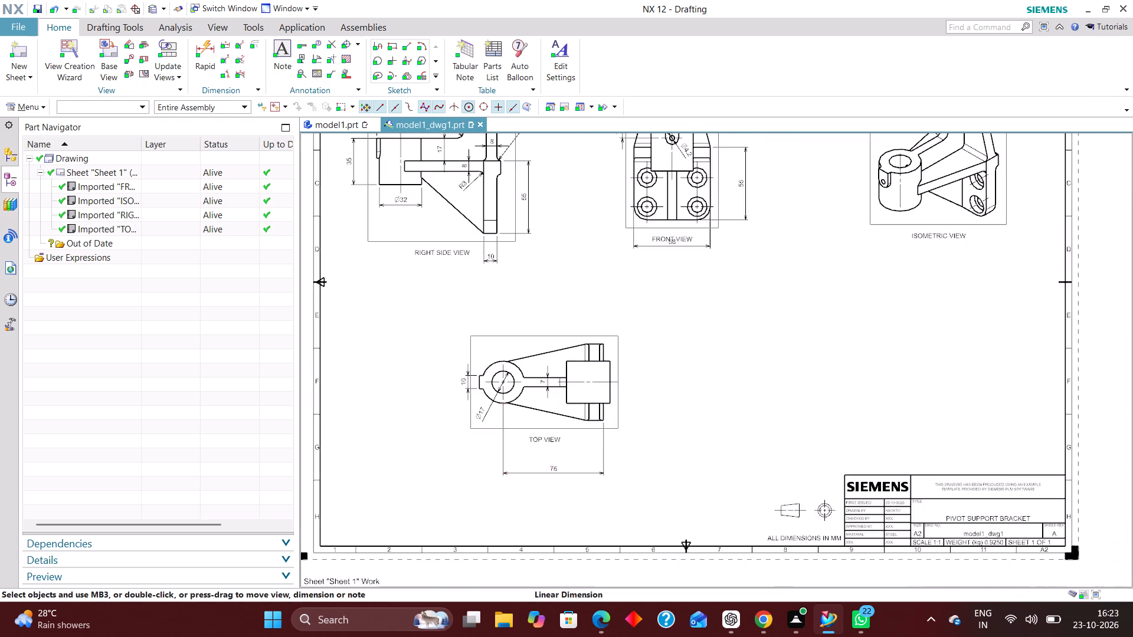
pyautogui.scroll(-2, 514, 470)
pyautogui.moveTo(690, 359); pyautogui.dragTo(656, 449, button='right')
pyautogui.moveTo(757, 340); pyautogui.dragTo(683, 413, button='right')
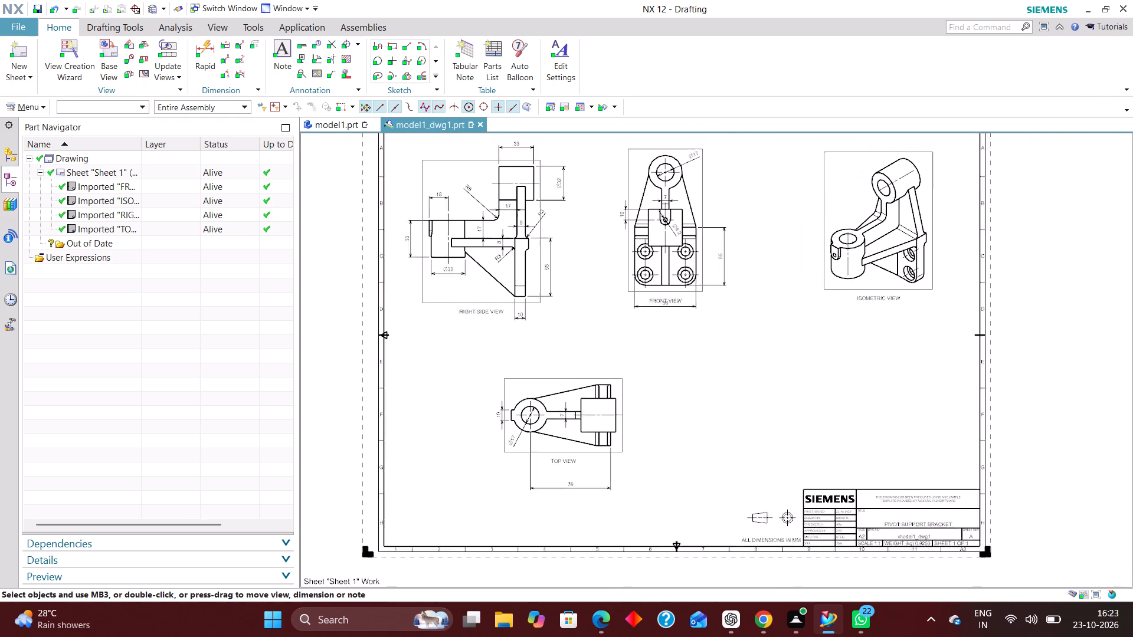
# Use Layer Visible in View to show only layers 2, 223, 224, 225, 226 and 256 in ISOMETRIC VIEW, making all others invisible.
pyautogui.click(33, 103)
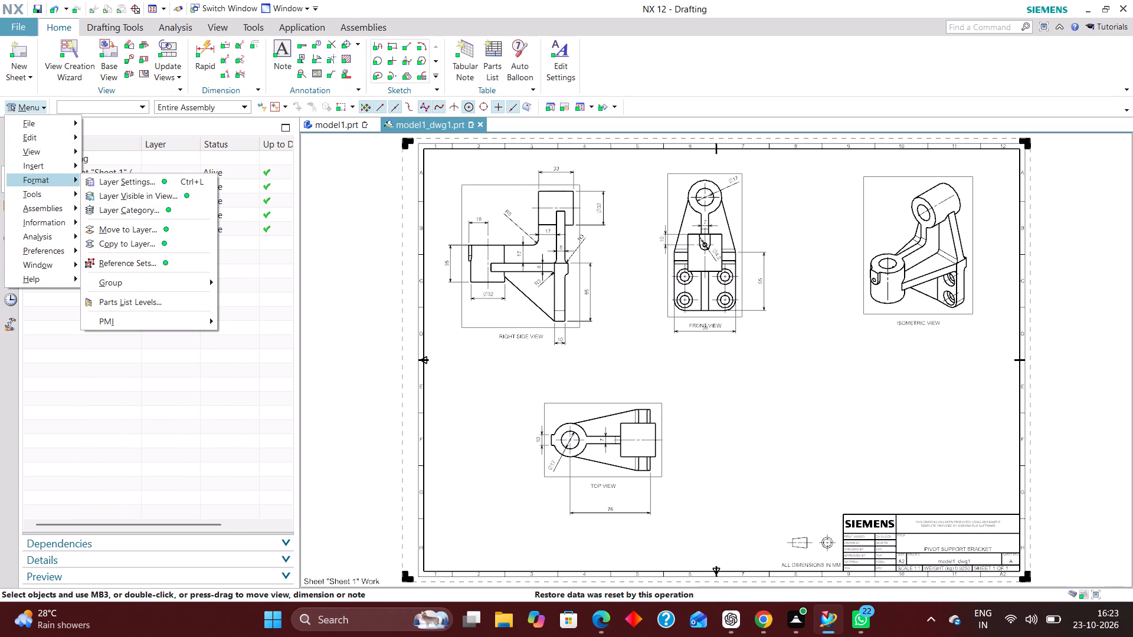
pyautogui.click(155, 196)
pyautogui.click(160, 40)
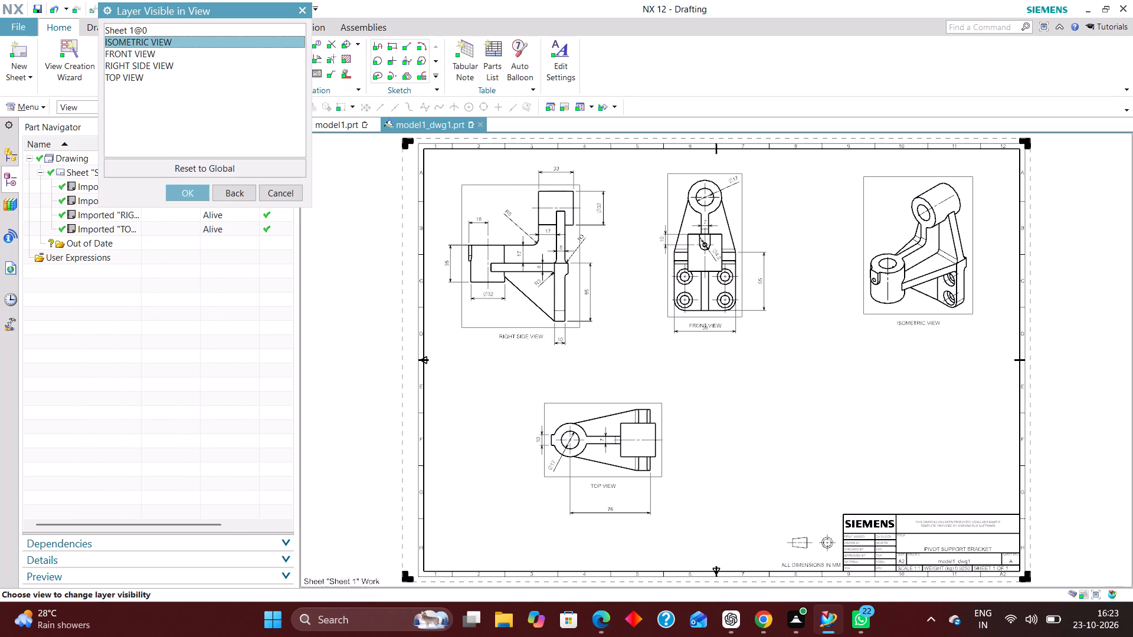
pyautogui.click(189, 199)
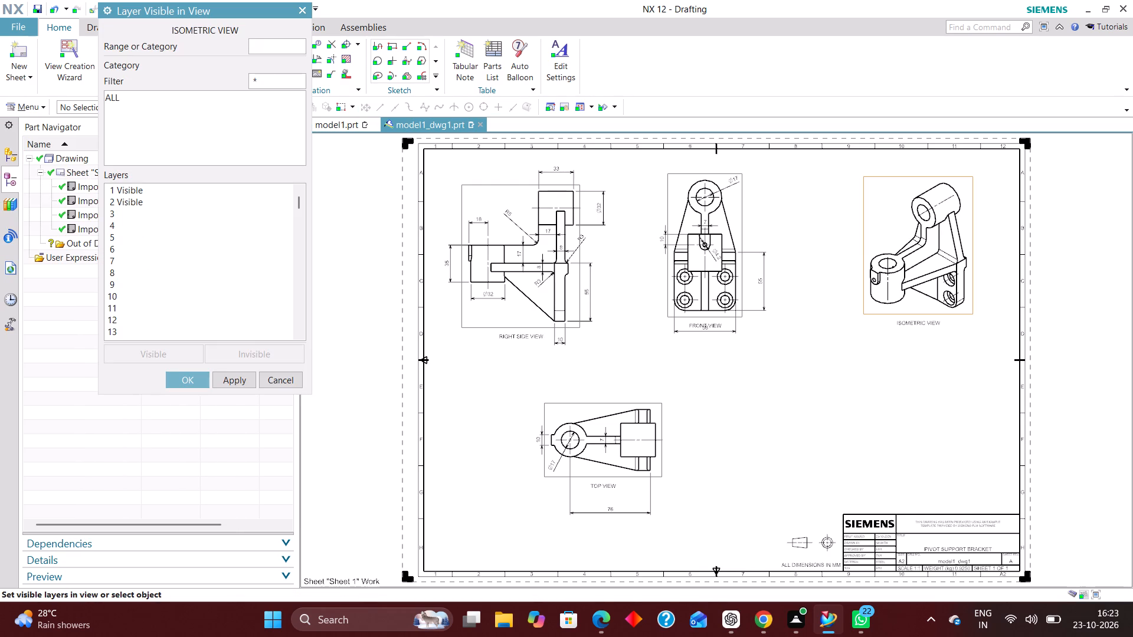
pyautogui.click(116, 97)
pyautogui.click(273, 351)
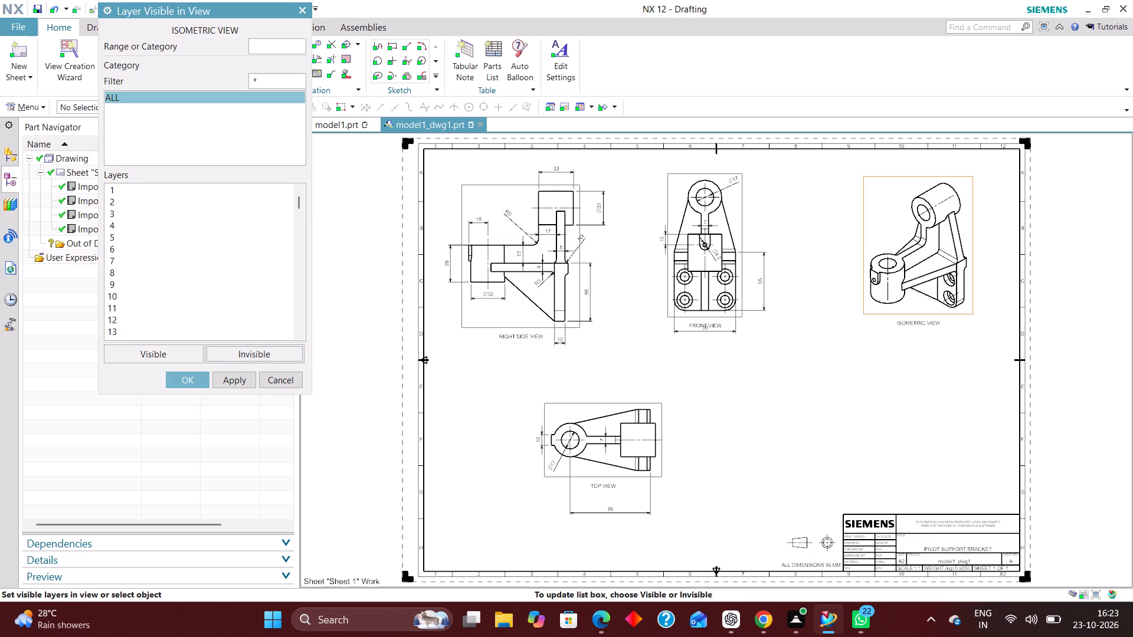
pyautogui.press('2')
pyautogui.press('Return')
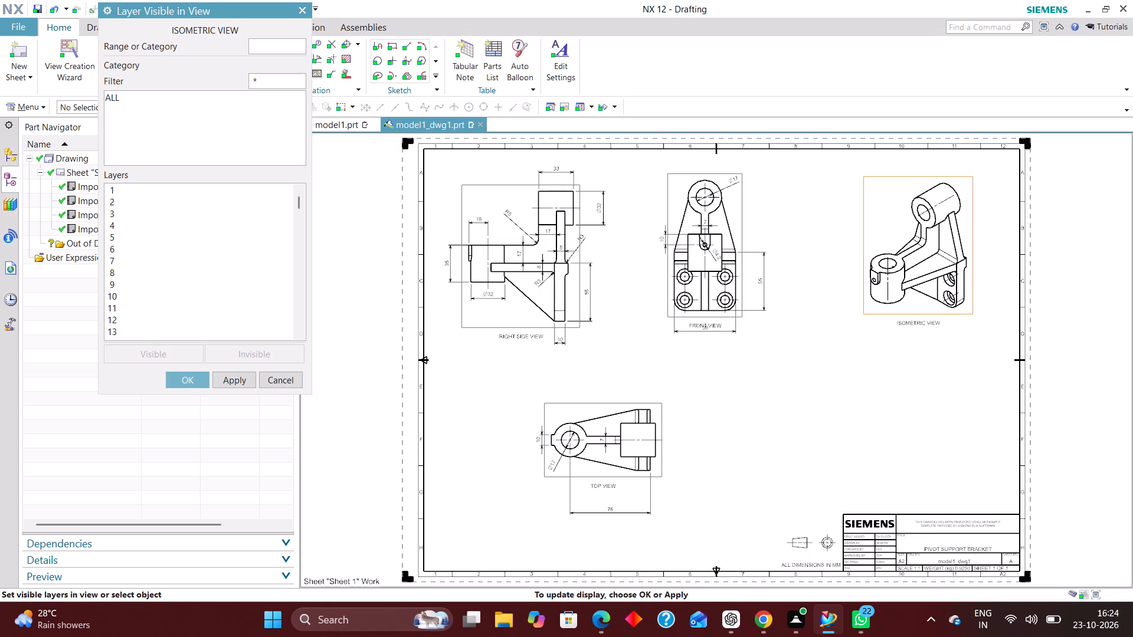
pyautogui.click(264, 42)
pyautogui.press('2')
pyautogui.press('Return')
pyautogui.write('223')
pyautogui.press('Return')
pyautogui.write('224')
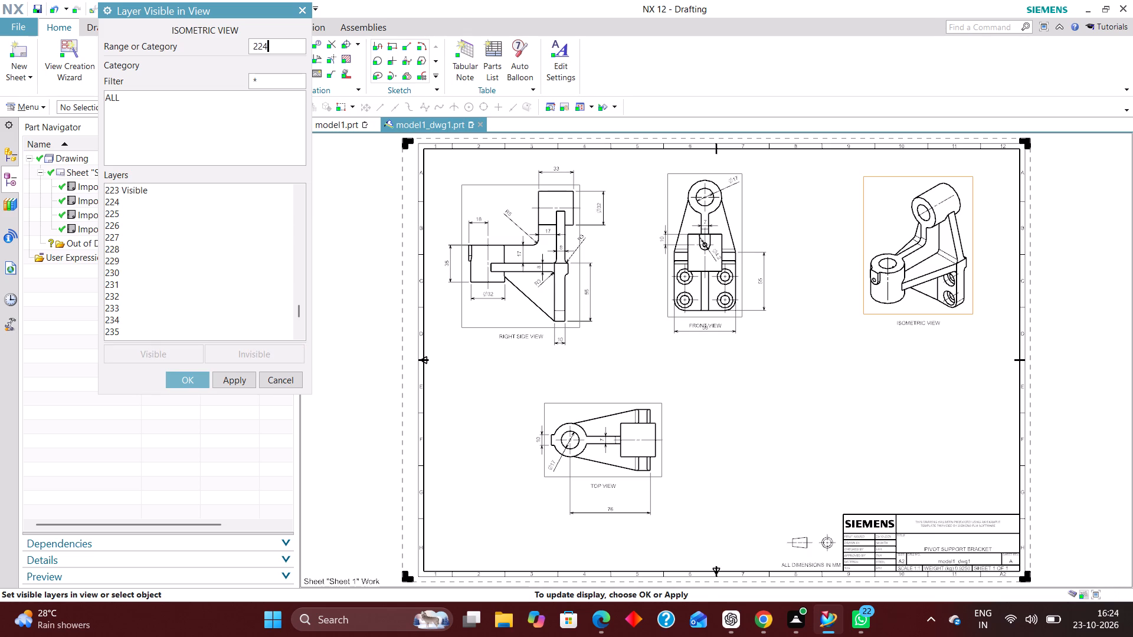
pyautogui.press('Return')
pyautogui.write('225')
pyautogui.press('Return')
pyautogui.write('226')
pyautogui.press('Return')
pyautogui.write('256')
pyautogui.press('Return')
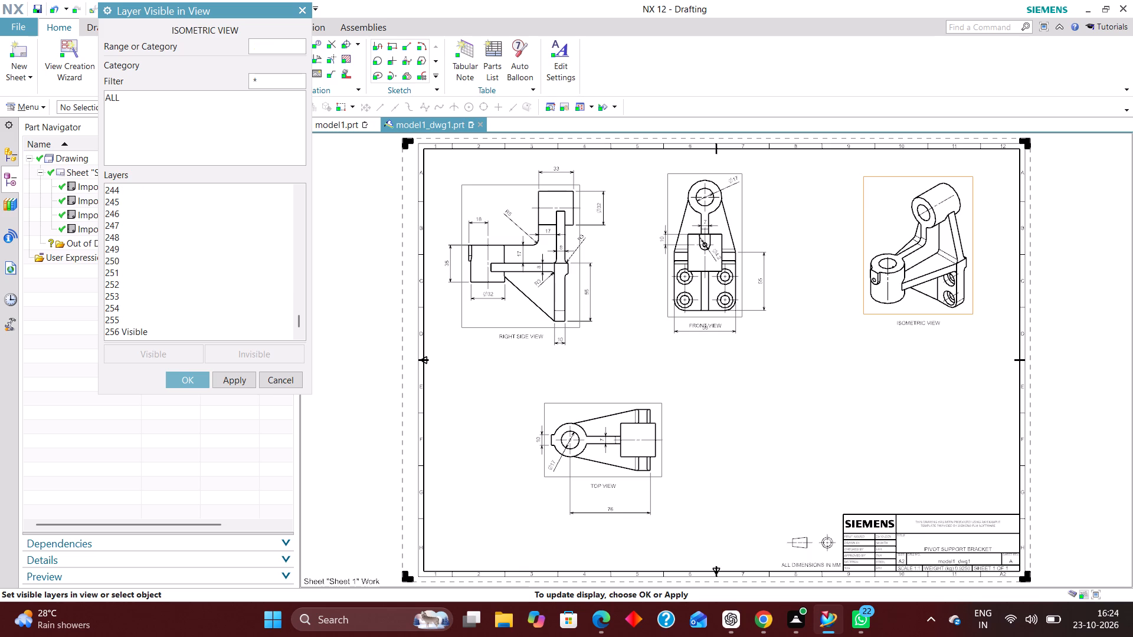
pyautogui.click(178, 376)
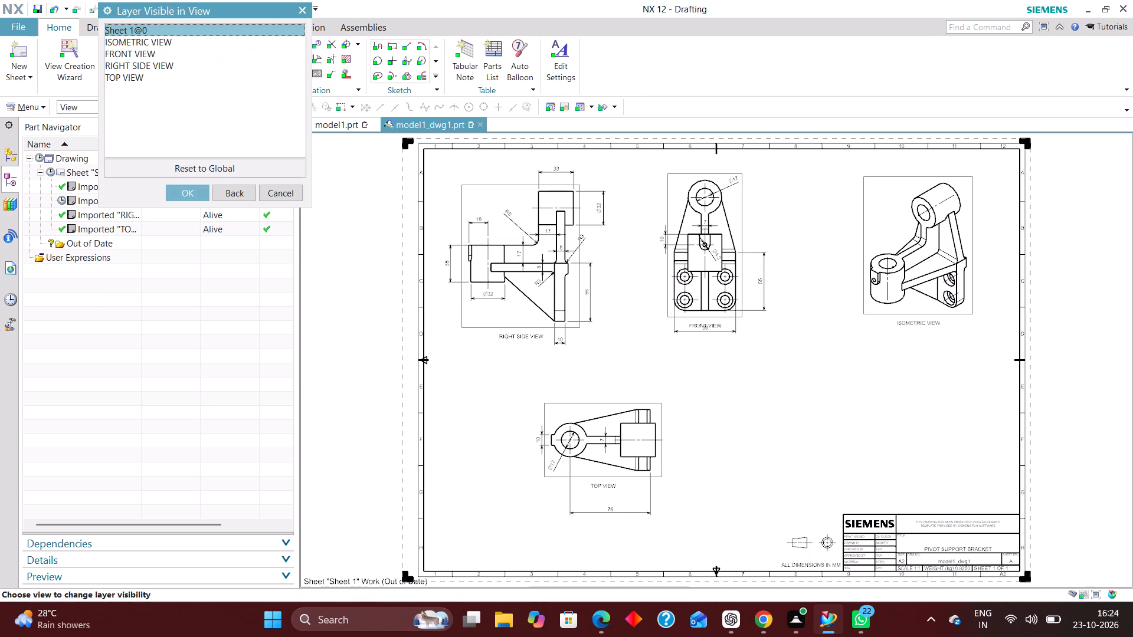
# Make all layers invisible in FRONT VIEW except 2, 223, 224, 225, 226 and 256, and accept the settings.
pyautogui.click(191, 50)
pyautogui.click(191, 189)
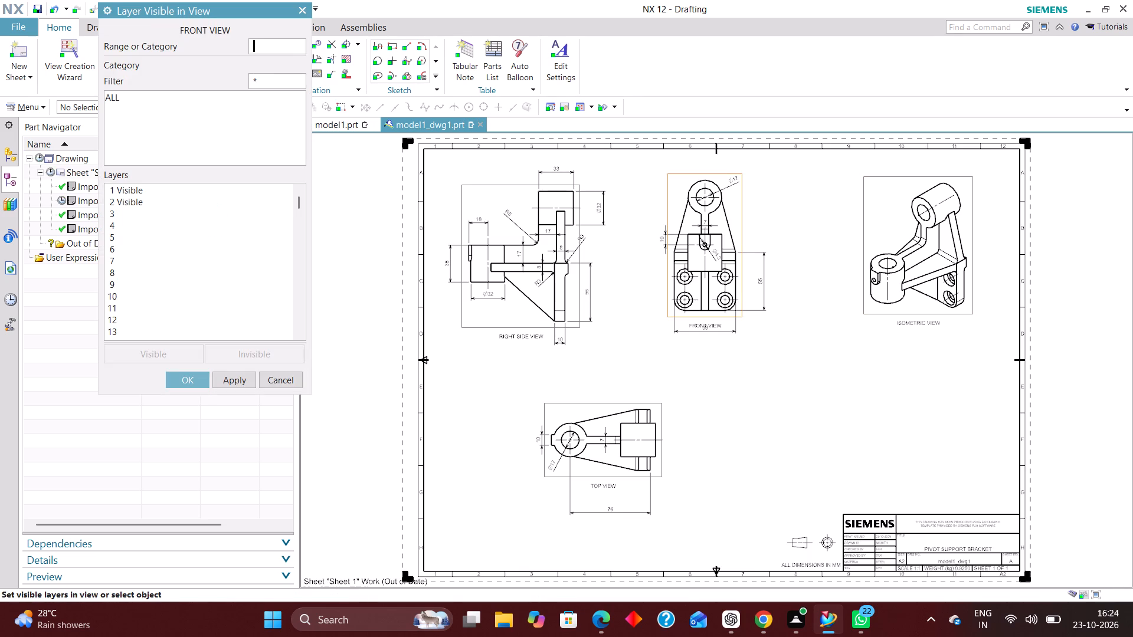
pyautogui.click(107, 97)
pyautogui.click(260, 354)
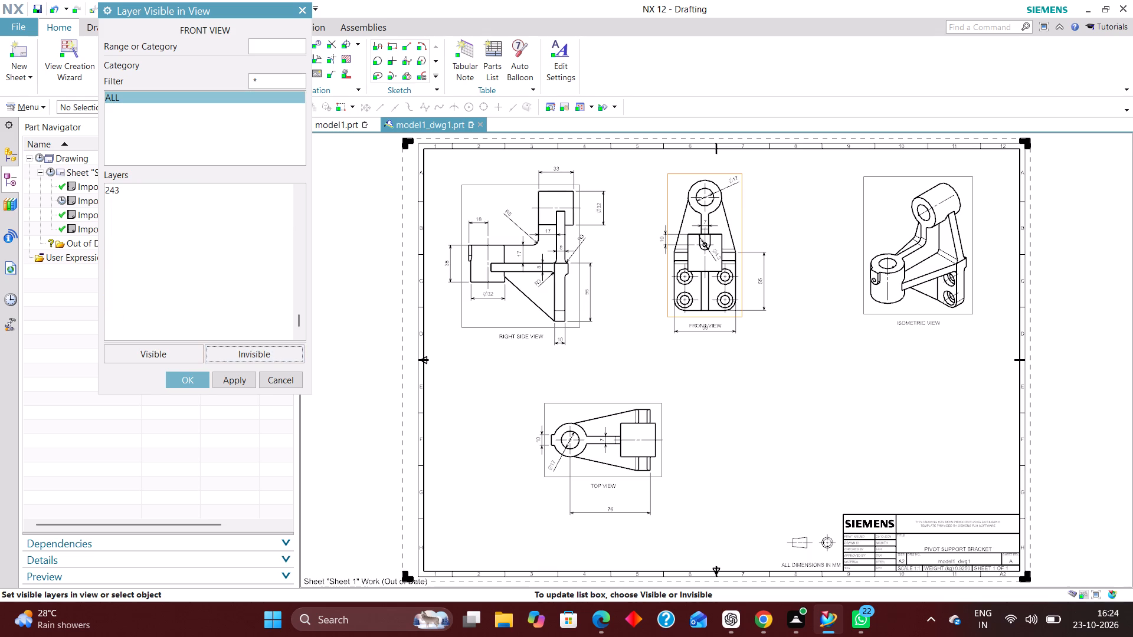
pyautogui.click(281, 49)
pyautogui.press('2')
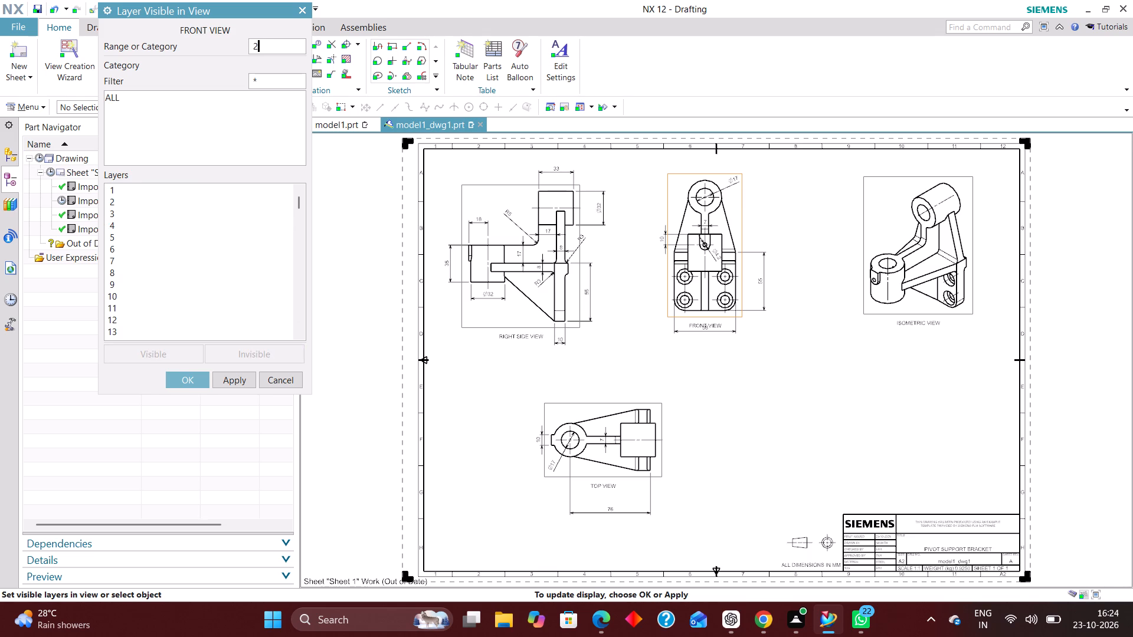
pyautogui.press('Return')
pyautogui.write('223')
pyautogui.press('Return')
pyautogui.write('224')
pyautogui.press('Return')
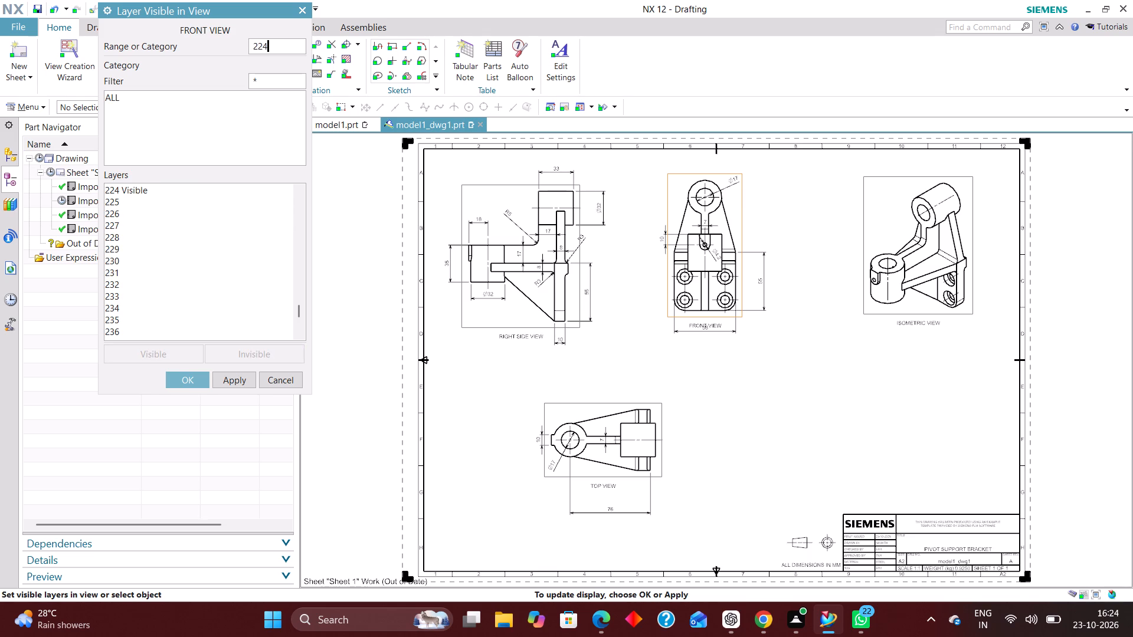
pyautogui.write('225')
pyautogui.press('Return')
pyautogui.write('226')
pyautogui.press('Return')
pyautogui.write('256')
pyautogui.press('Return')
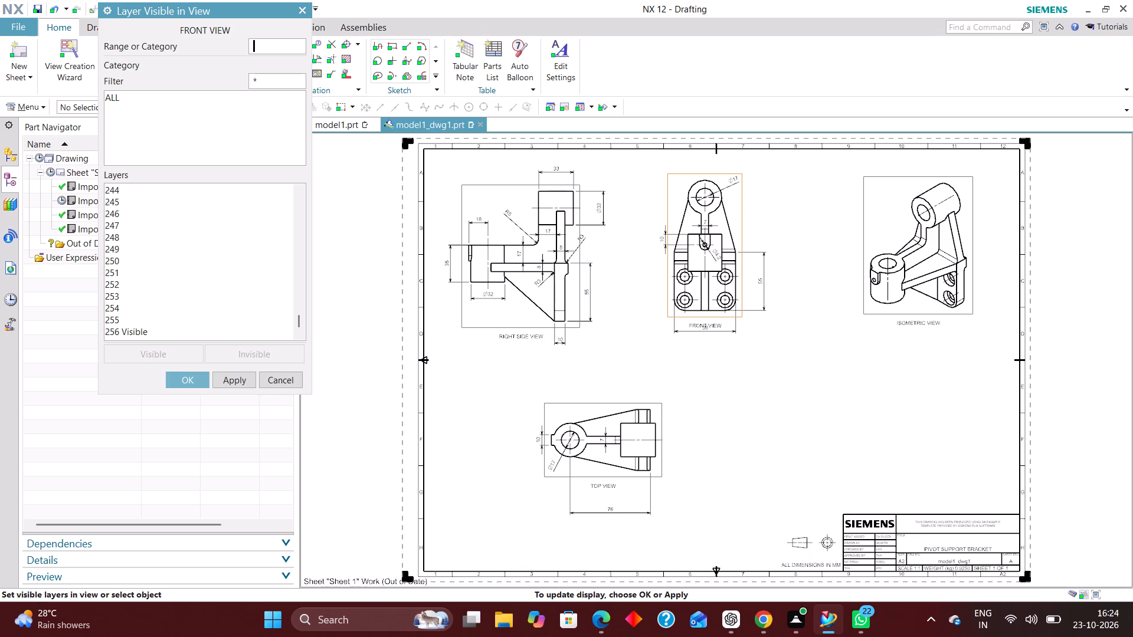
pyautogui.click(191, 378)
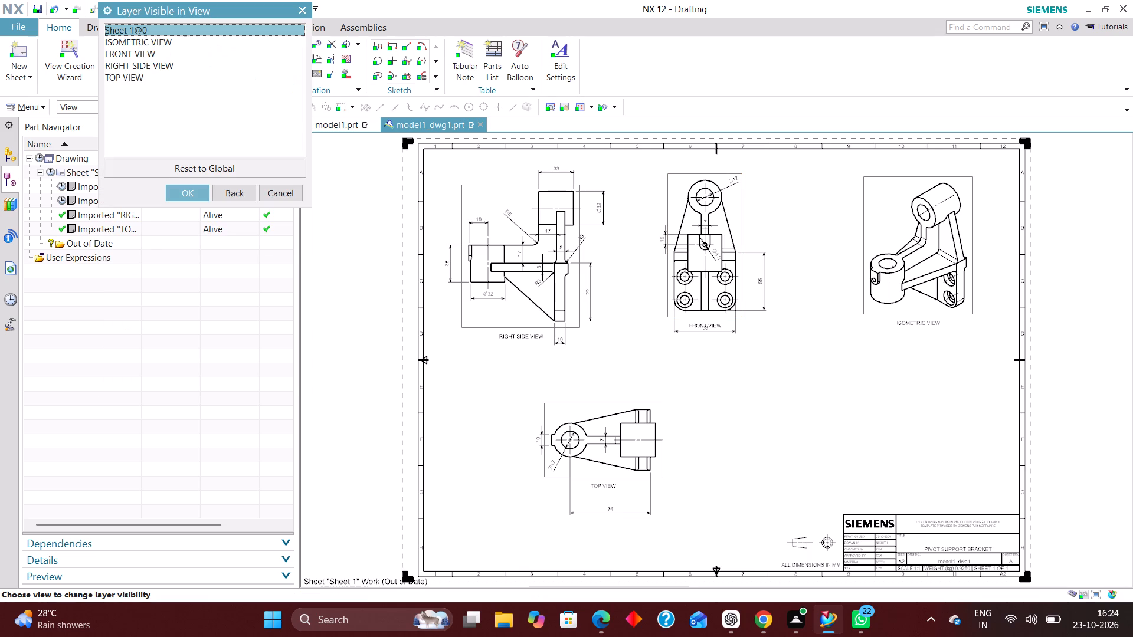
# Make all layers invisible in RIGHT SIDE VIEW except 2, 223, 224, 225, 226 and 256, and accept the settings.
pyautogui.click(170, 63)
pyautogui.click(185, 195)
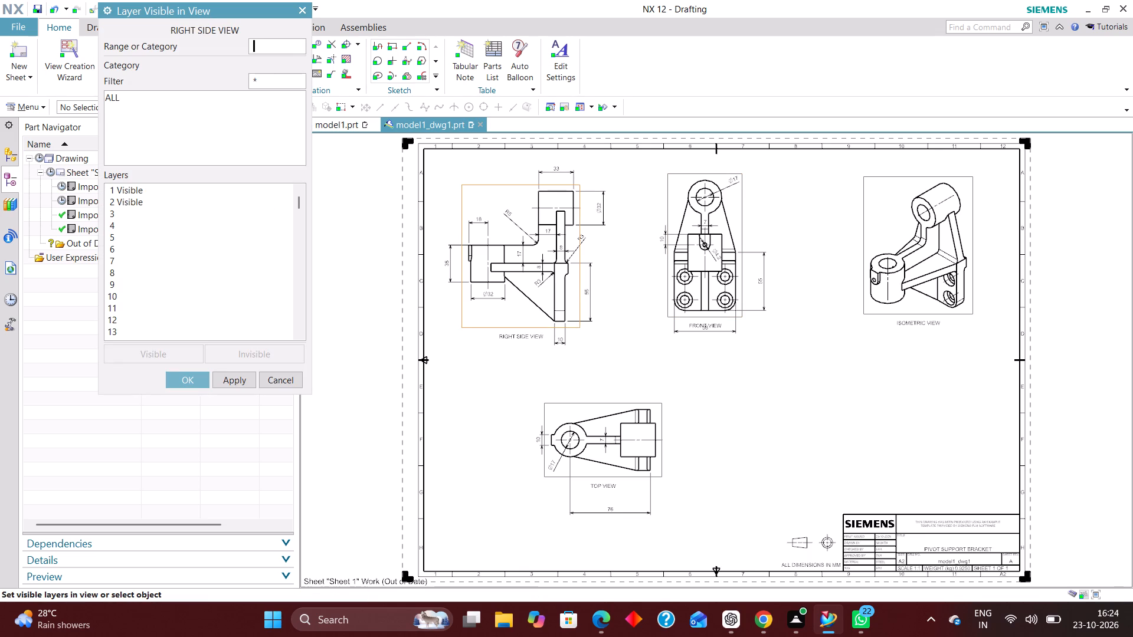
pyautogui.click(112, 94)
pyautogui.click(267, 346)
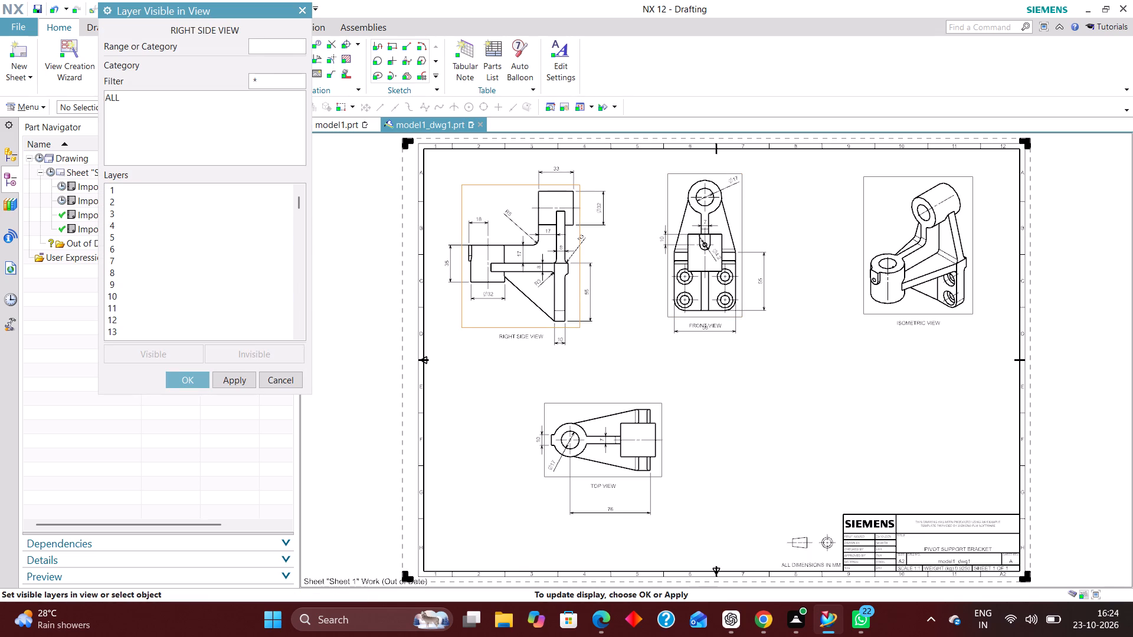
pyautogui.click(289, 47)
pyautogui.press('2')
pyautogui.press('Return')
pyautogui.write('223')
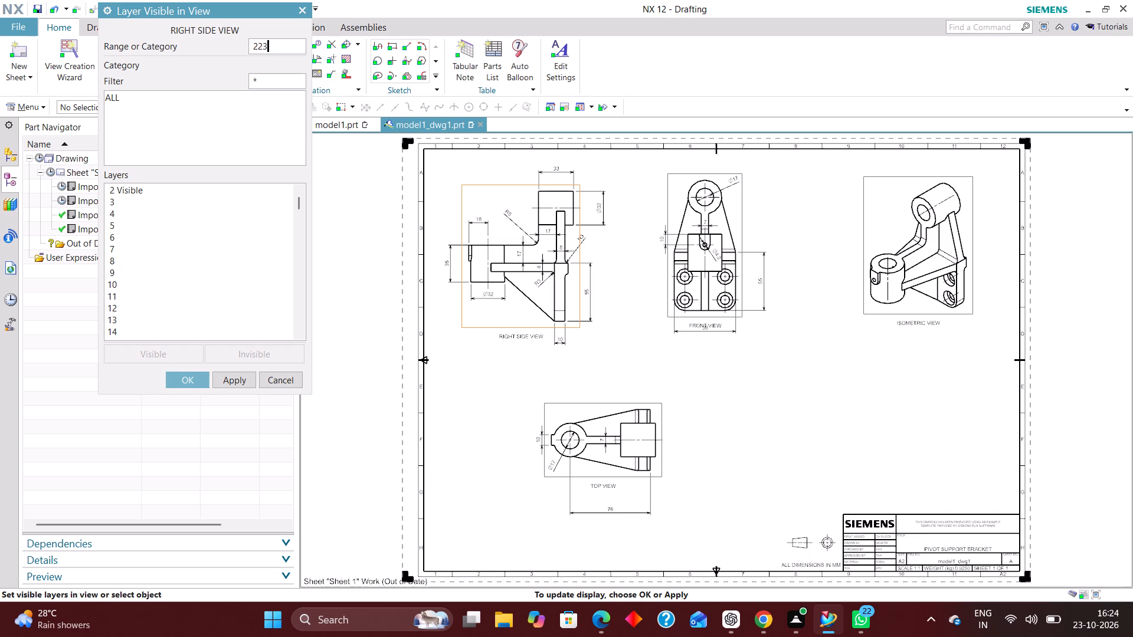
pyautogui.press('Return')
pyautogui.write('224')
pyautogui.press('Return')
pyautogui.write('225')
pyautogui.press('Return')
pyautogui.write('226')
pyautogui.press('Return')
pyautogui.write('256')
pyautogui.press('Return')
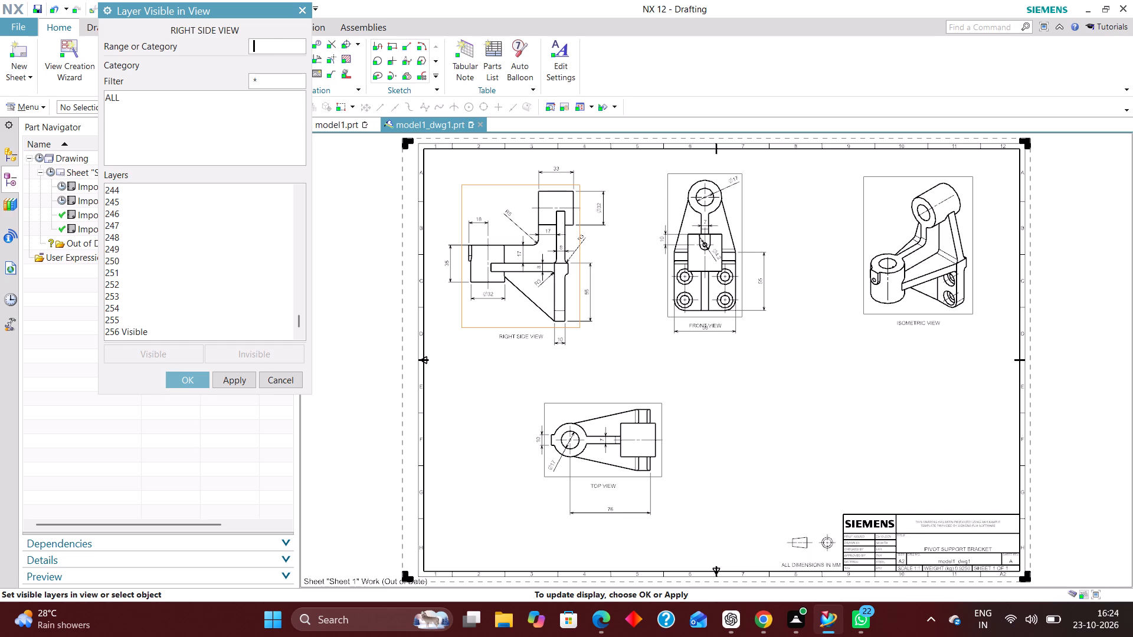
pyautogui.click(189, 385)
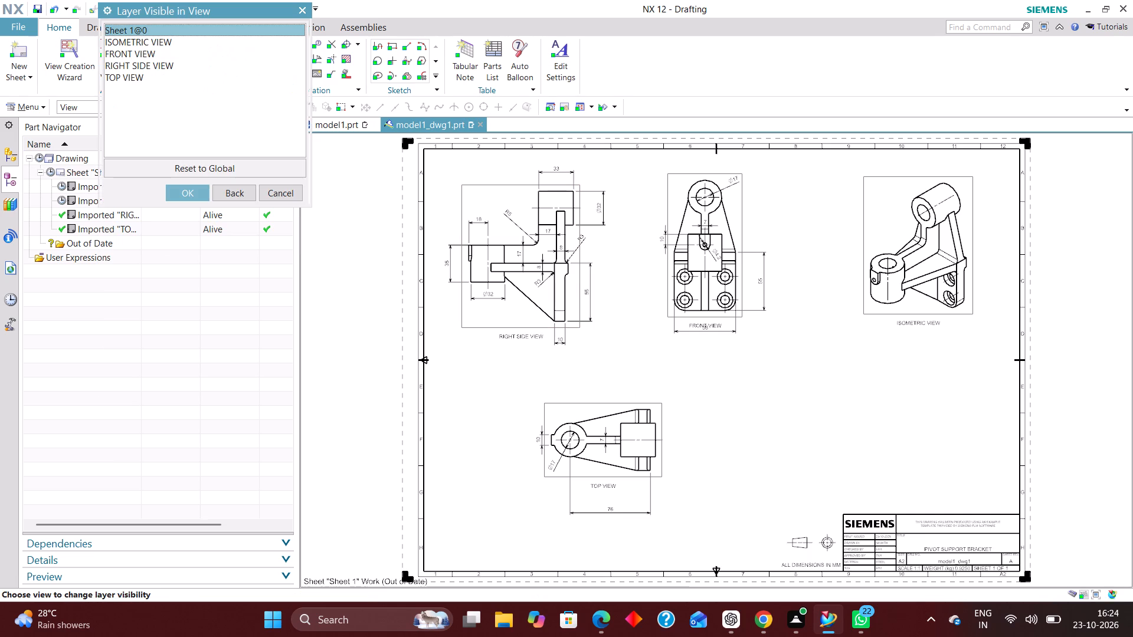
# Make all layers invisible in TOP VIEW except 2, 223, 224, 225, 226 and 256, accept the settings and leave Layer Visible in View.
pyautogui.click(154, 78)
pyautogui.click(175, 191)
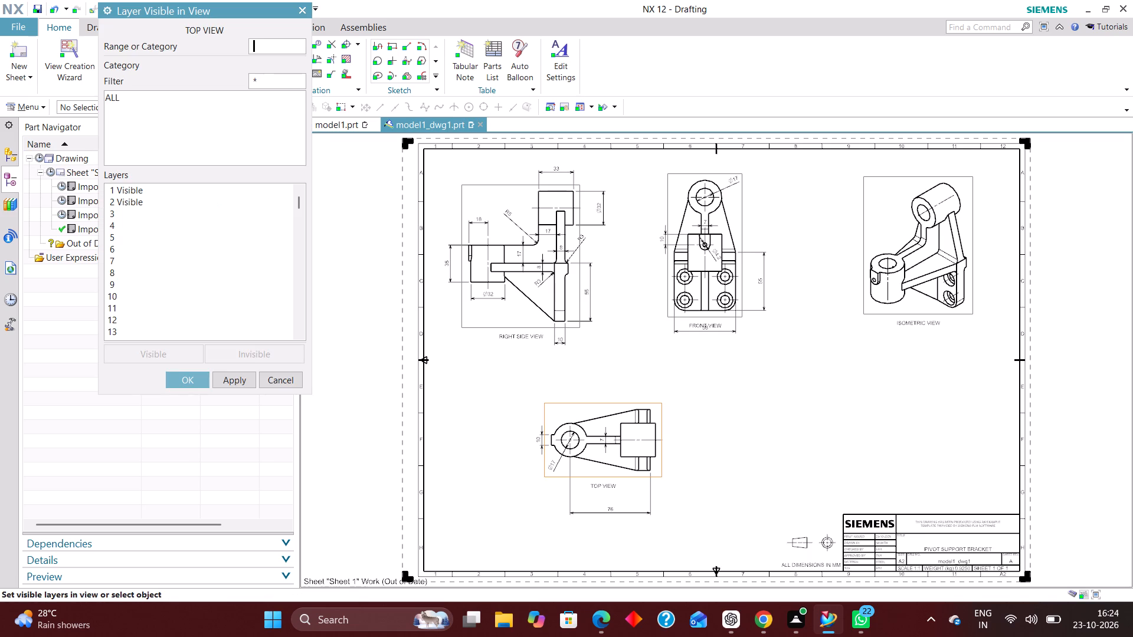
pyautogui.click(108, 100)
pyautogui.click(268, 356)
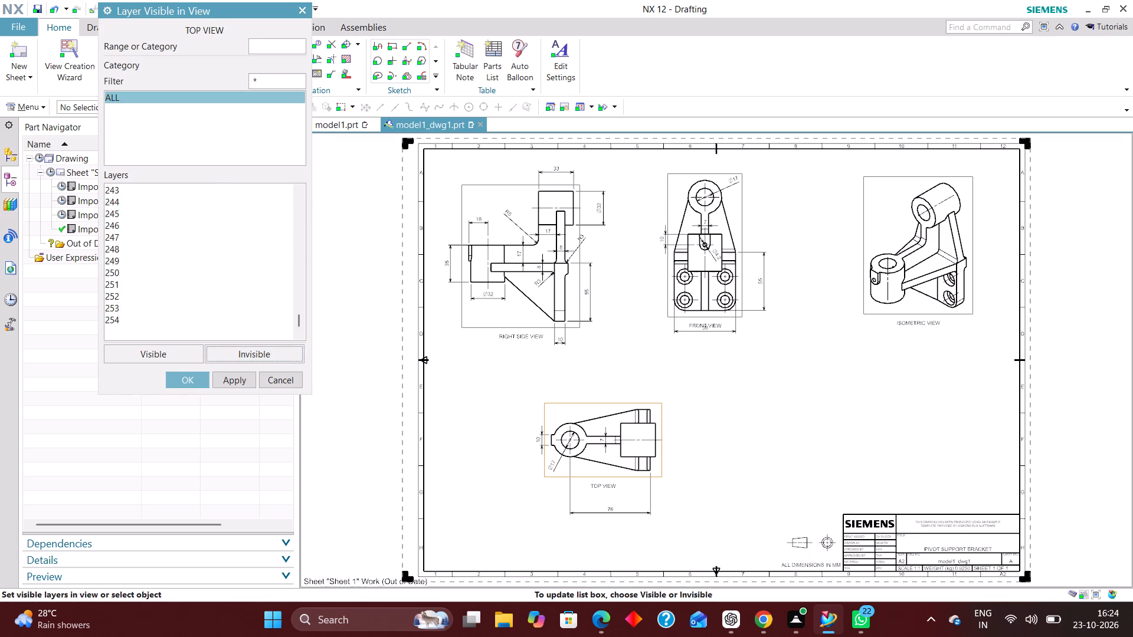
pyautogui.click(278, 42)
pyautogui.press('2')
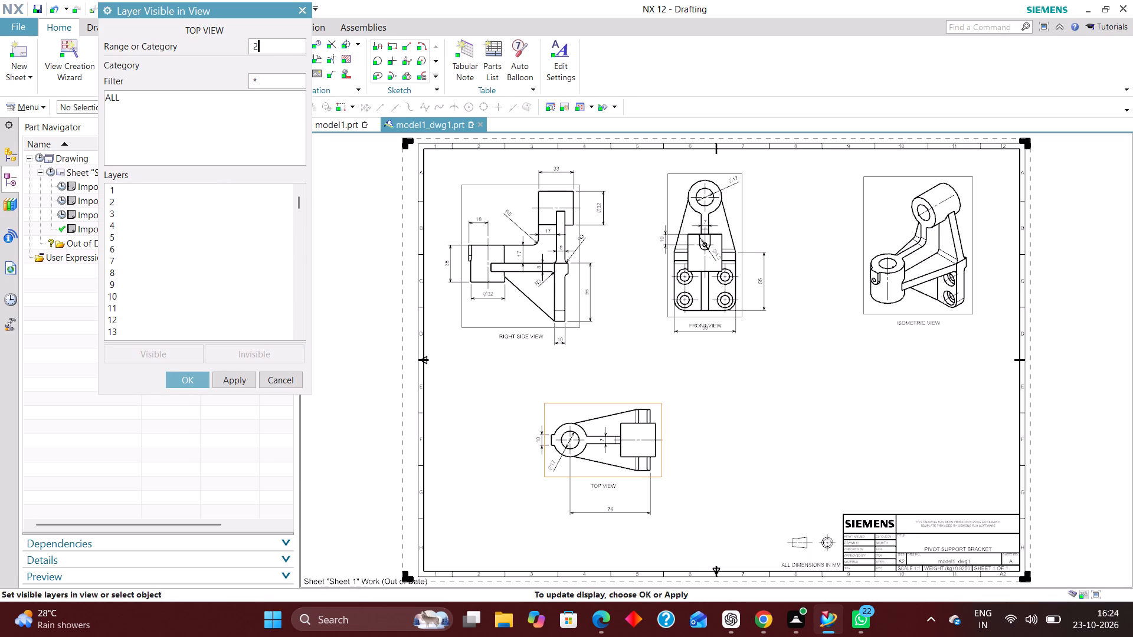
pyautogui.press('Return')
pyautogui.write('223')
pyautogui.press('Return')
pyautogui.write('224')
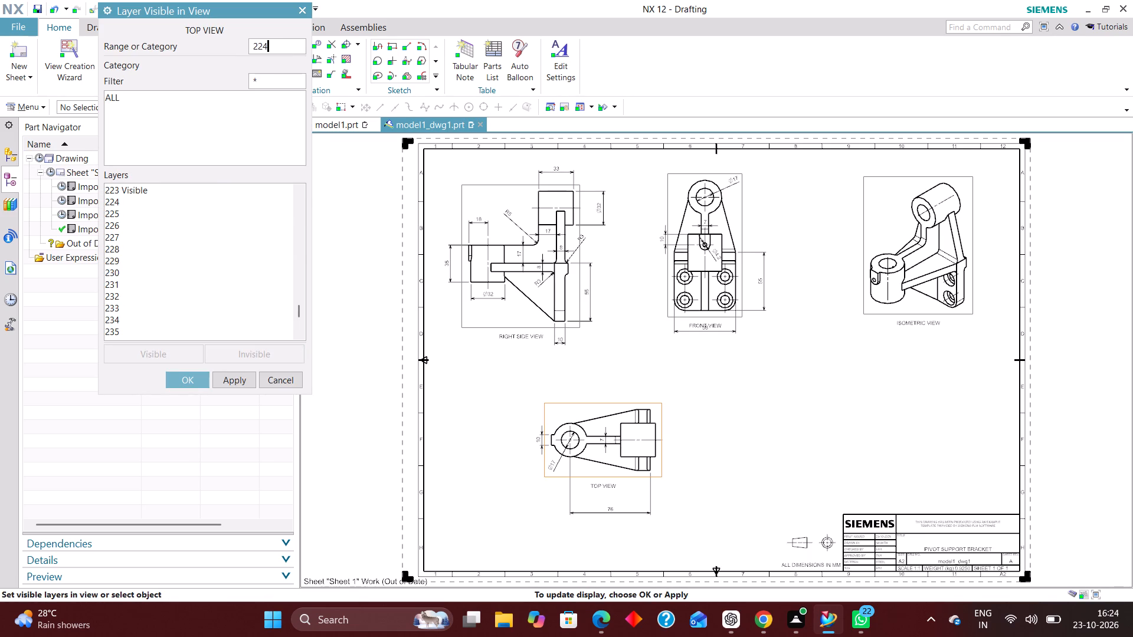
pyautogui.press('Return')
pyautogui.write('225')
pyautogui.press('Return')
pyautogui.write('226')
pyautogui.press('Return')
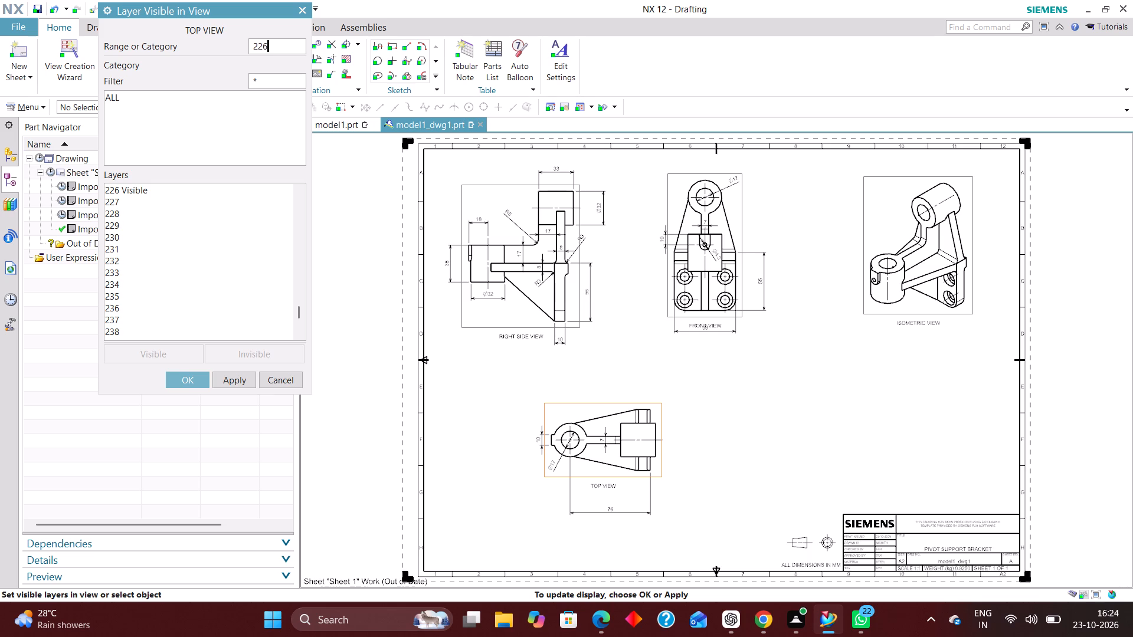
pyautogui.write('256')
pyautogui.press('Return')
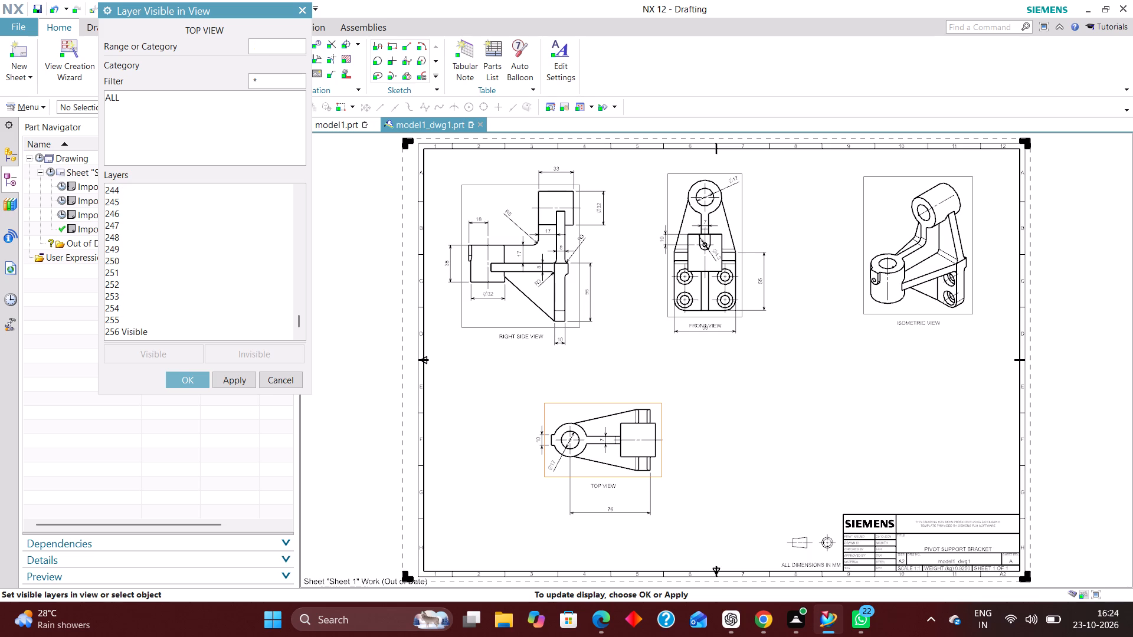
pyautogui.click(190, 378)
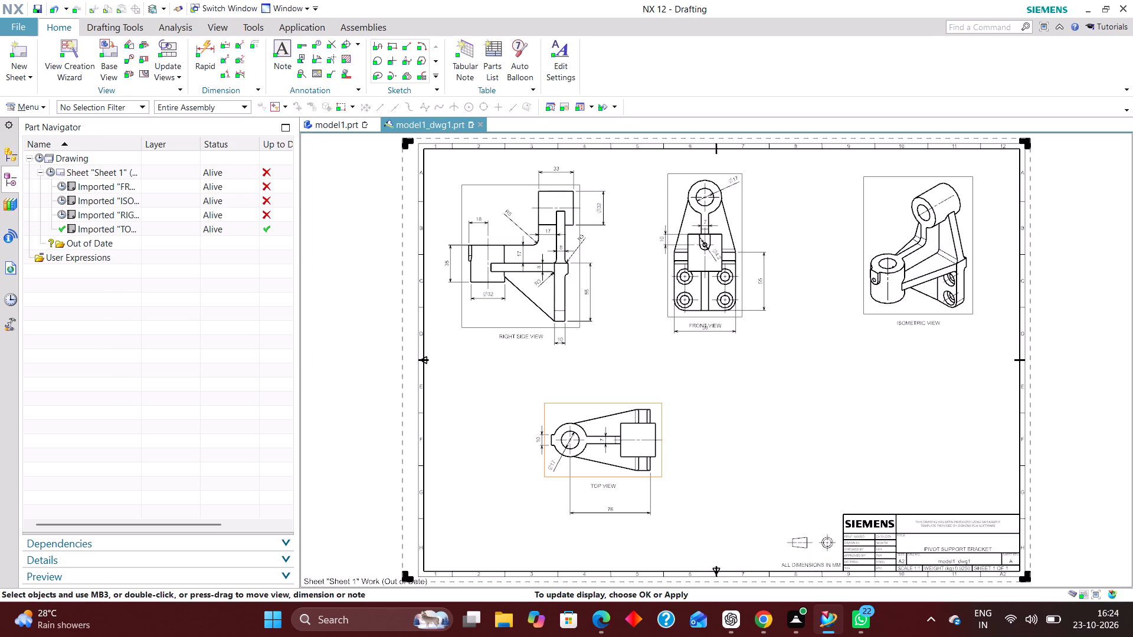
pyautogui.click(292, 194)
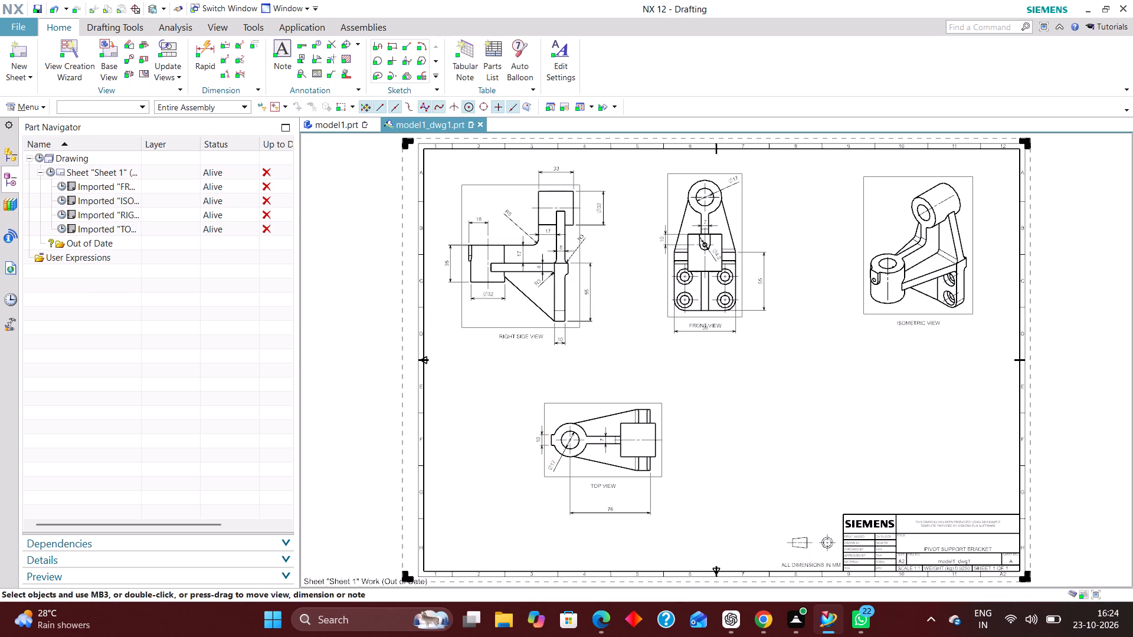
# Update the out-of-date drawing views on Sheet 1.
pyautogui.click(36, 155)
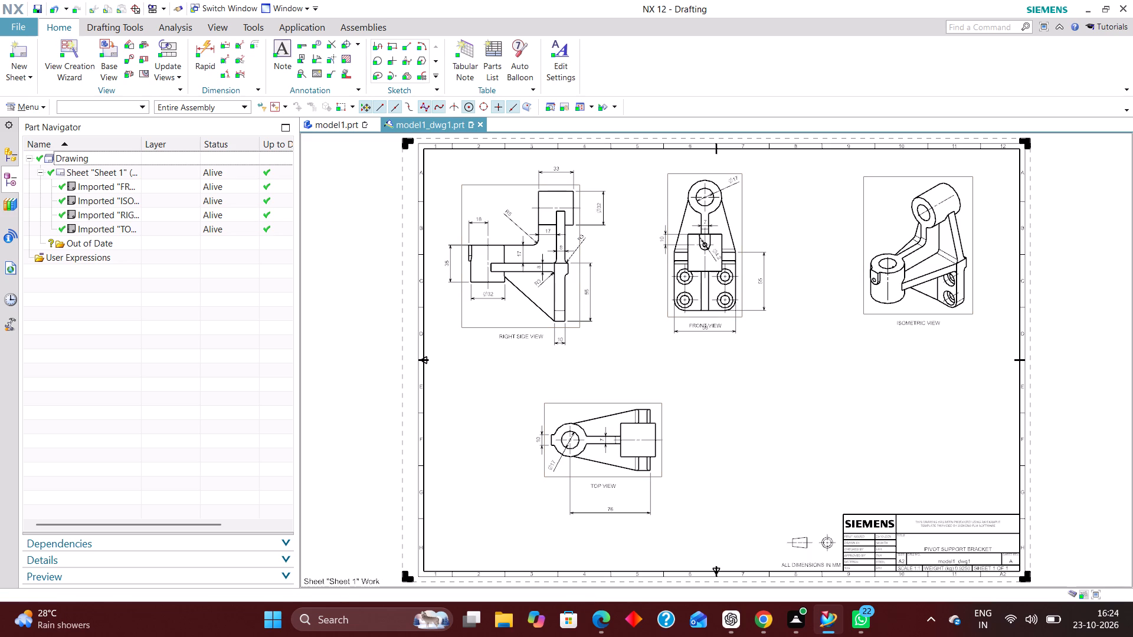
pyautogui.moveTo(797, 379); pyautogui.dragTo(725, 415, button='right')
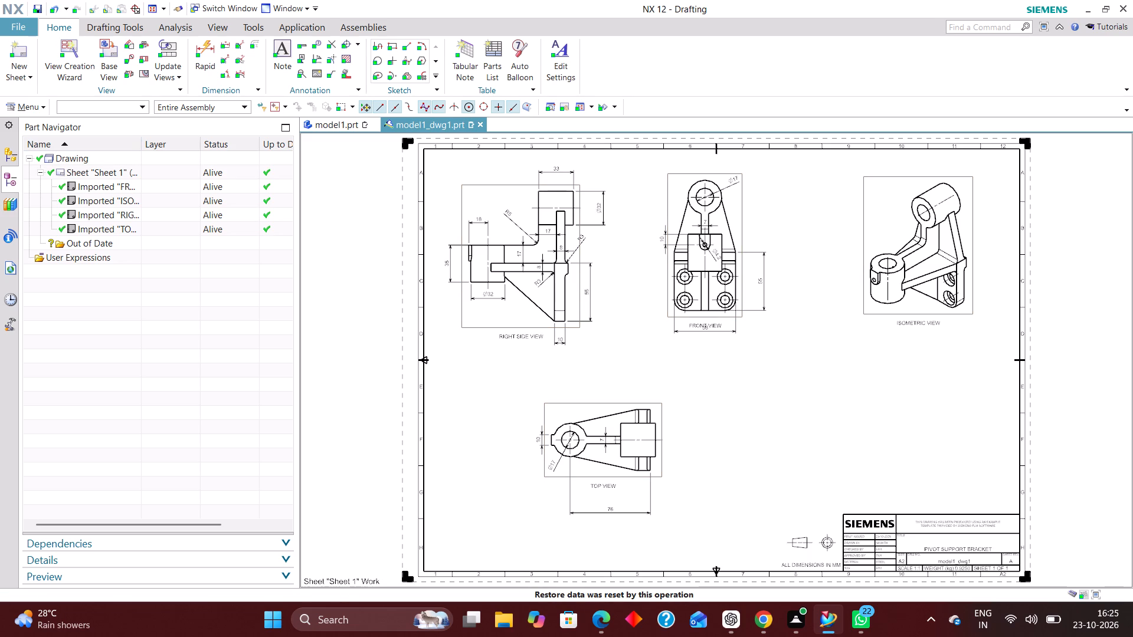
# Select all dimensions on the sheet using the Dimension filter and move them to layer 223 with Edit Object Display.
pyautogui.click(123, 104)
pyautogui.doubleClick(138, 107)
pyautogui.click(141, 108)
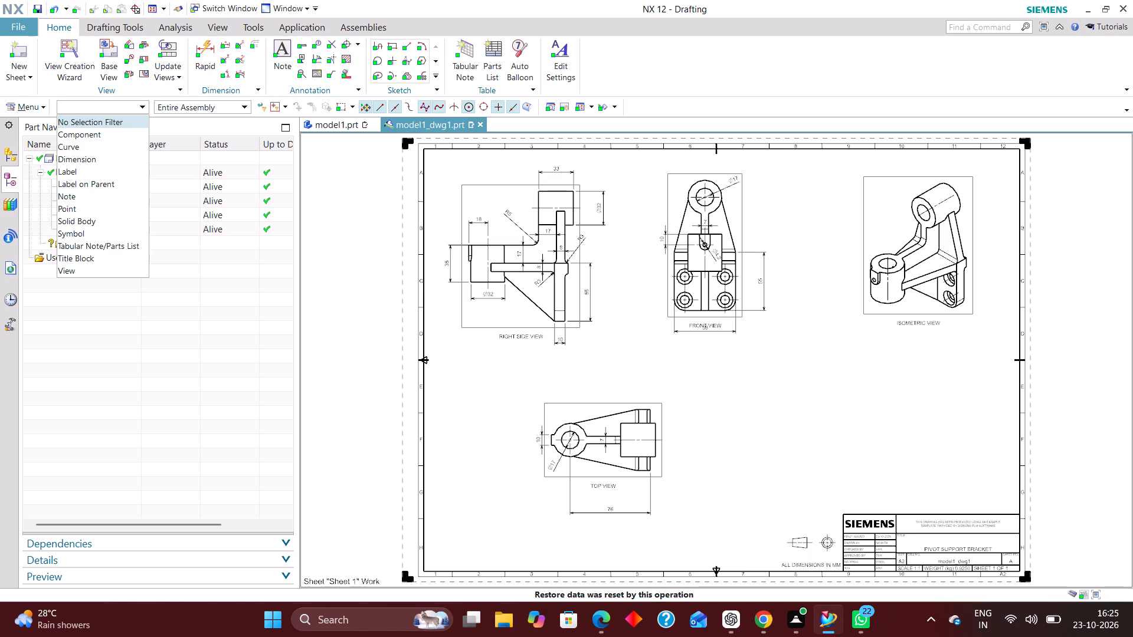
pyautogui.click(91, 161)
pyautogui.hotkey('ctrl', 'a')
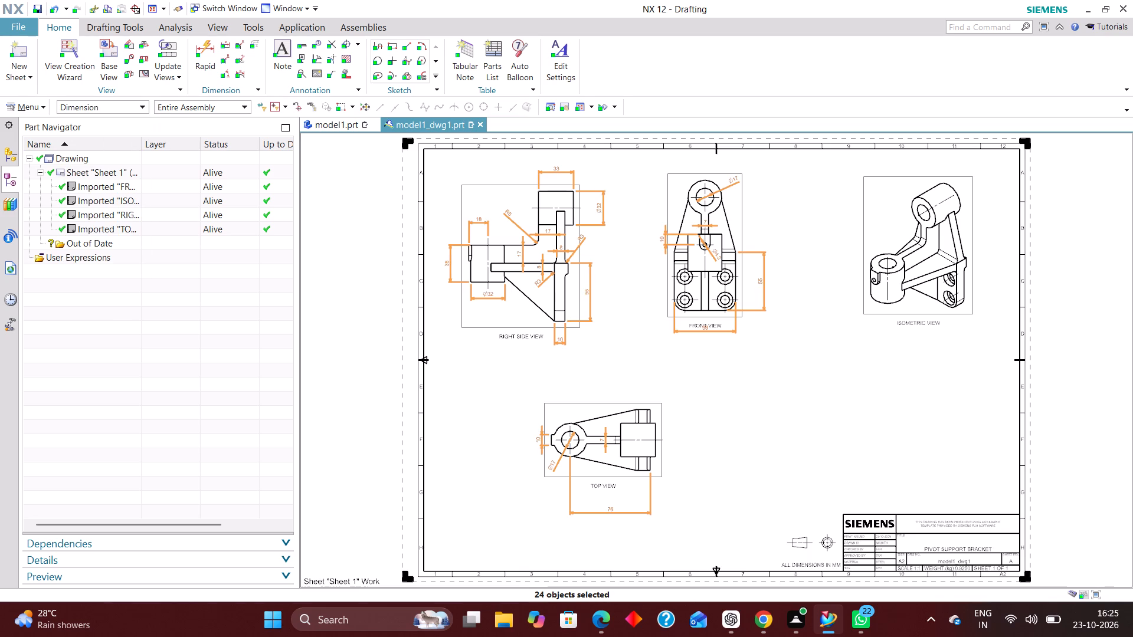
pyautogui.hotkey('ctrl', 'j')
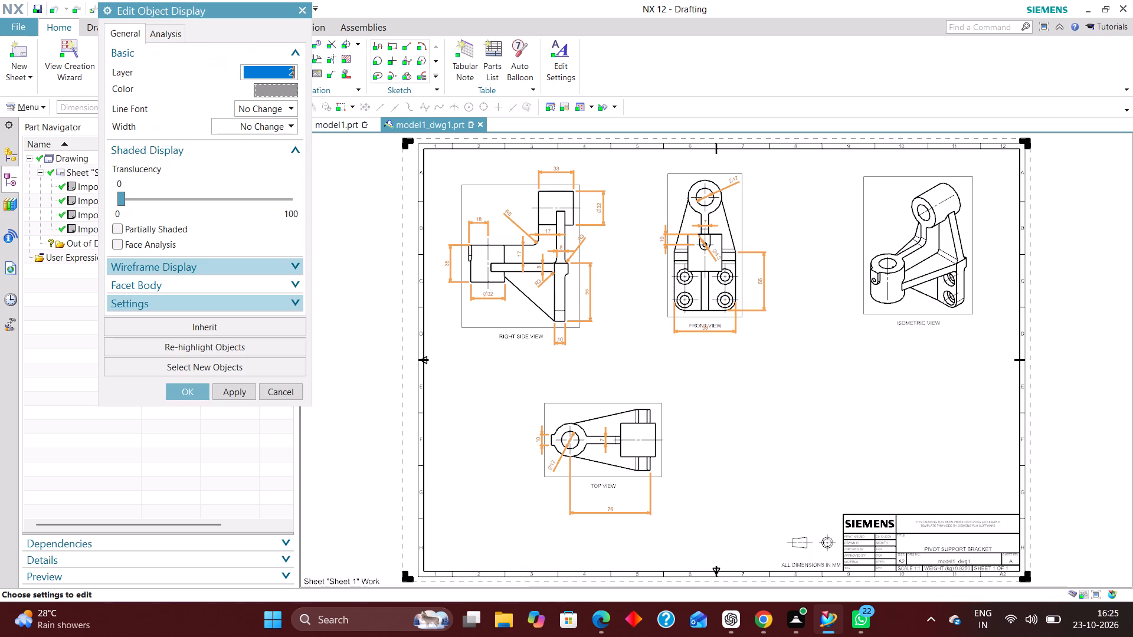
pyautogui.write('223')
pyautogui.press('Return')
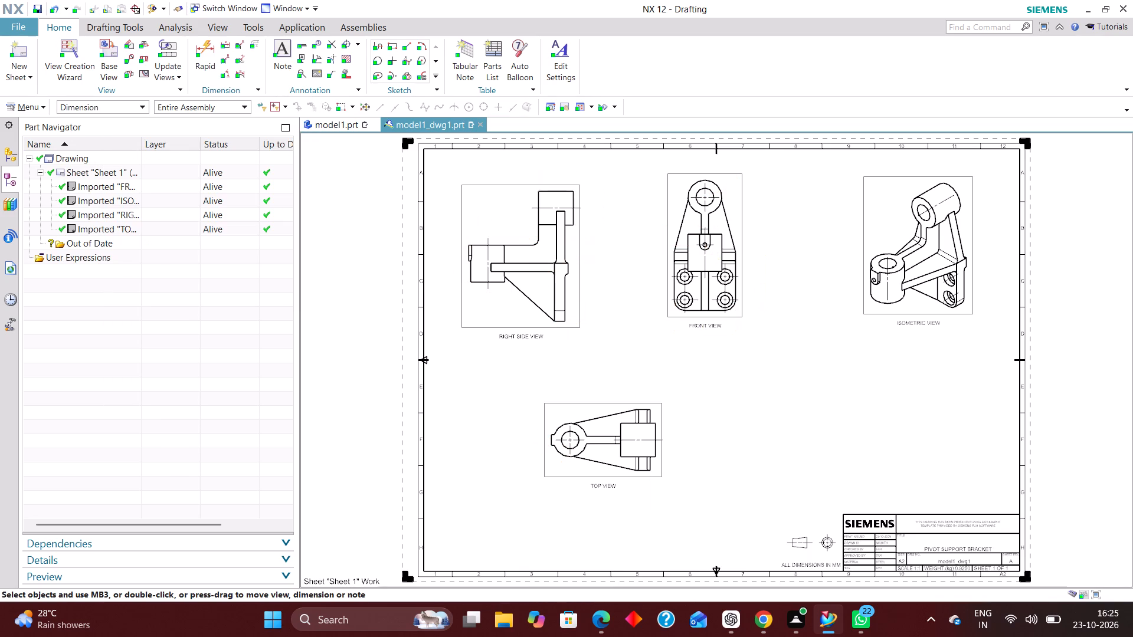
# Select all notes on the sheet using the Note filter and move them to layer 224 with Edit Object Display.
pyautogui.click(129, 112)
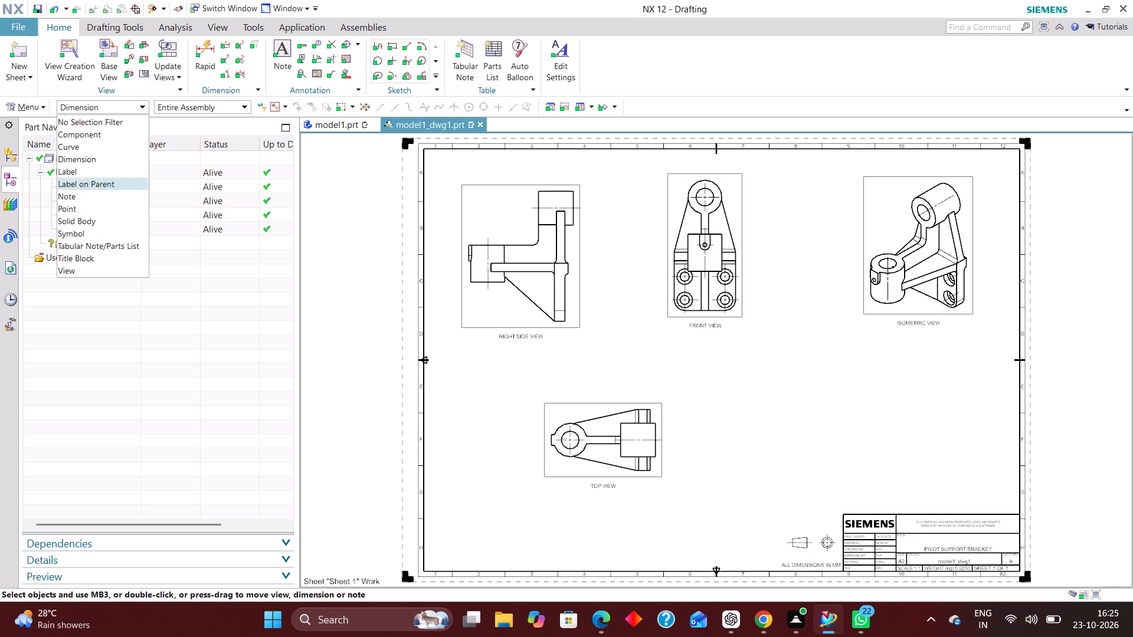
pyautogui.click(103, 194)
pyautogui.hotkey('ctrl', 'a')
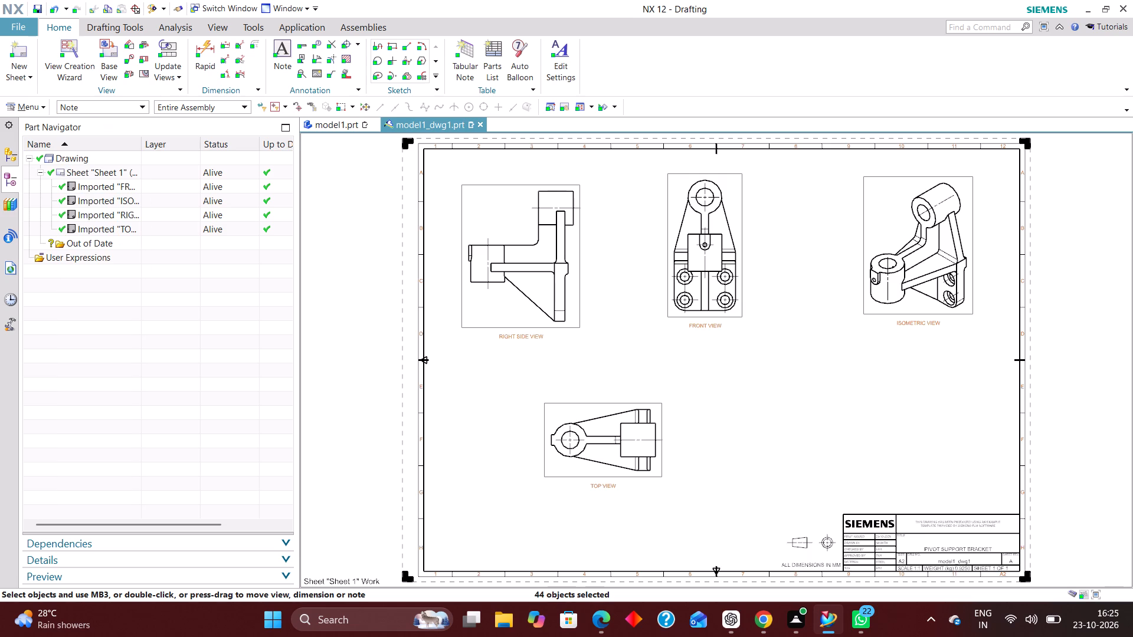
pyautogui.hotkey('ctrl', 'j')
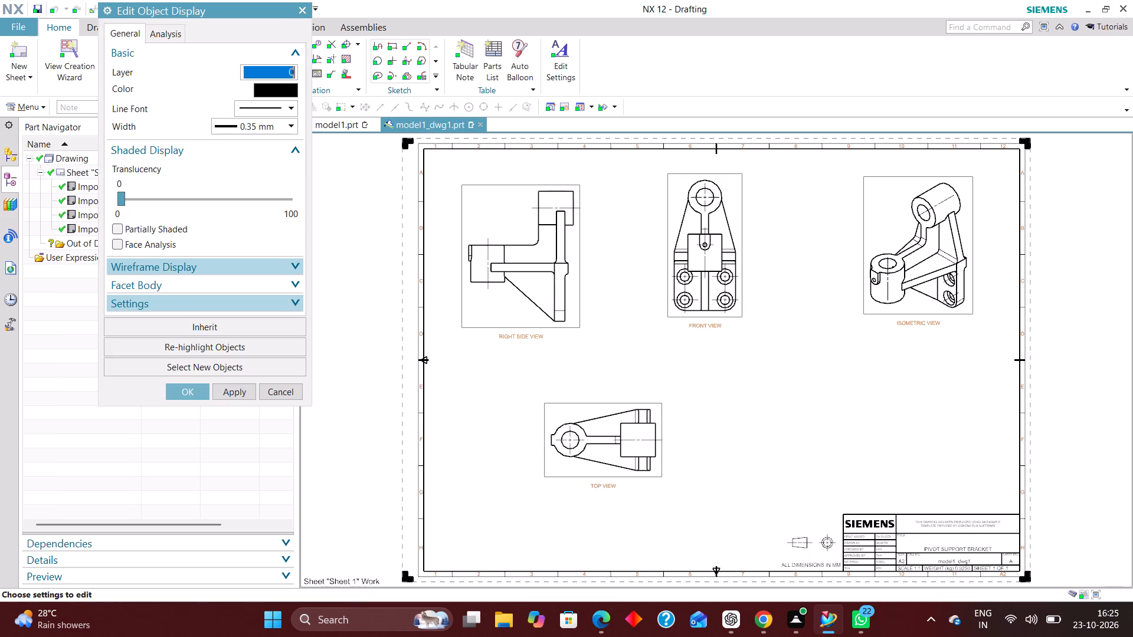
pyautogui.write('22')
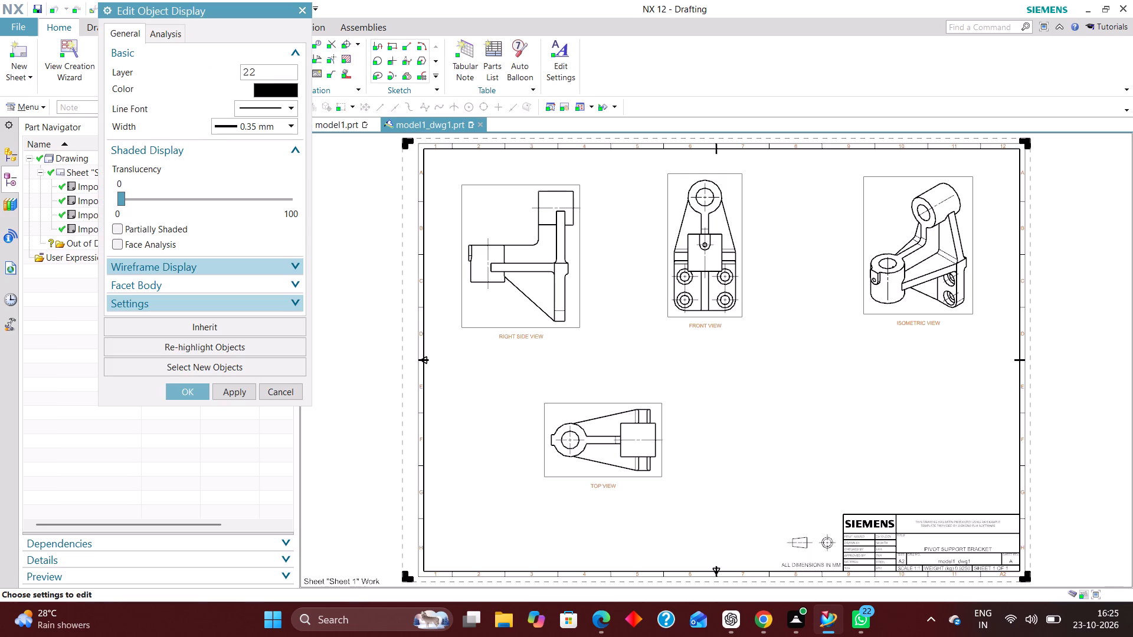
pyautogui.press('4')
pyautogui.press('Return')
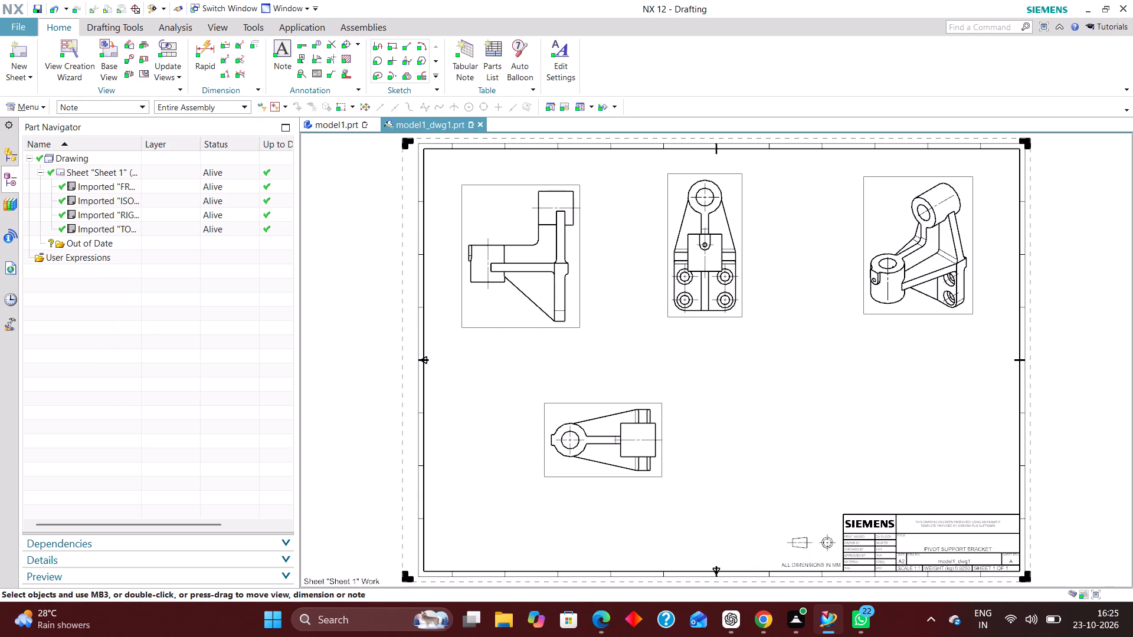
# Select all symbols on the sheet using the Symbol filter and move them to layer 225 with Edit Object Display.
pyautogui.click(110, 101)
pyautogui.click(93, 237)
pyautogui.hotkey('ctrl', 'a')
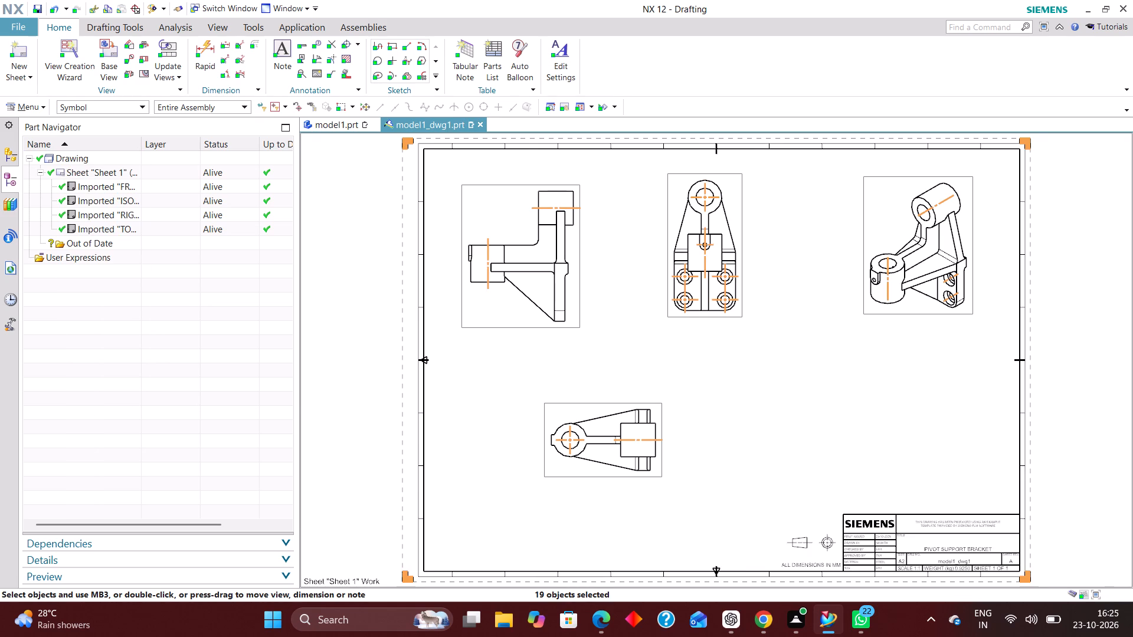
pyautogui.hotkey('ctrl', 'j')
pyautogui.write('225')
pyautogui.press('Return')
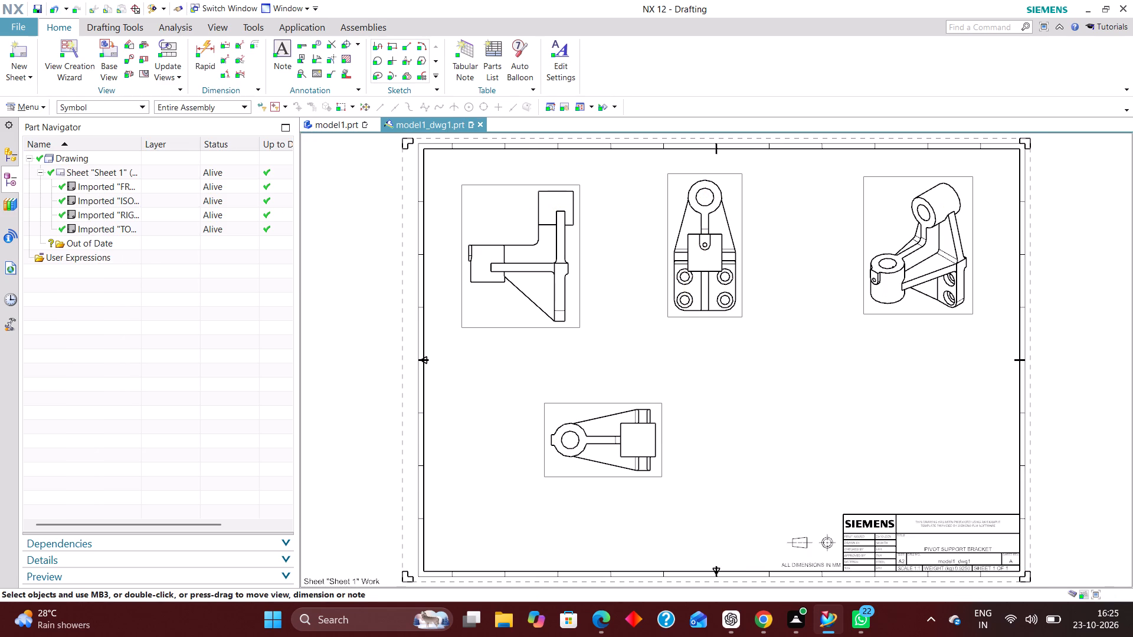
# Check the layer assignment of the title block objects in Edit Object Display without changing it.
pyautogui.click(102, 109)
pyautogui.click(82, 260)
pyautogui.hotkey('ctrl', 'a')
pyautogui.hotkey('ctrl', 'j')
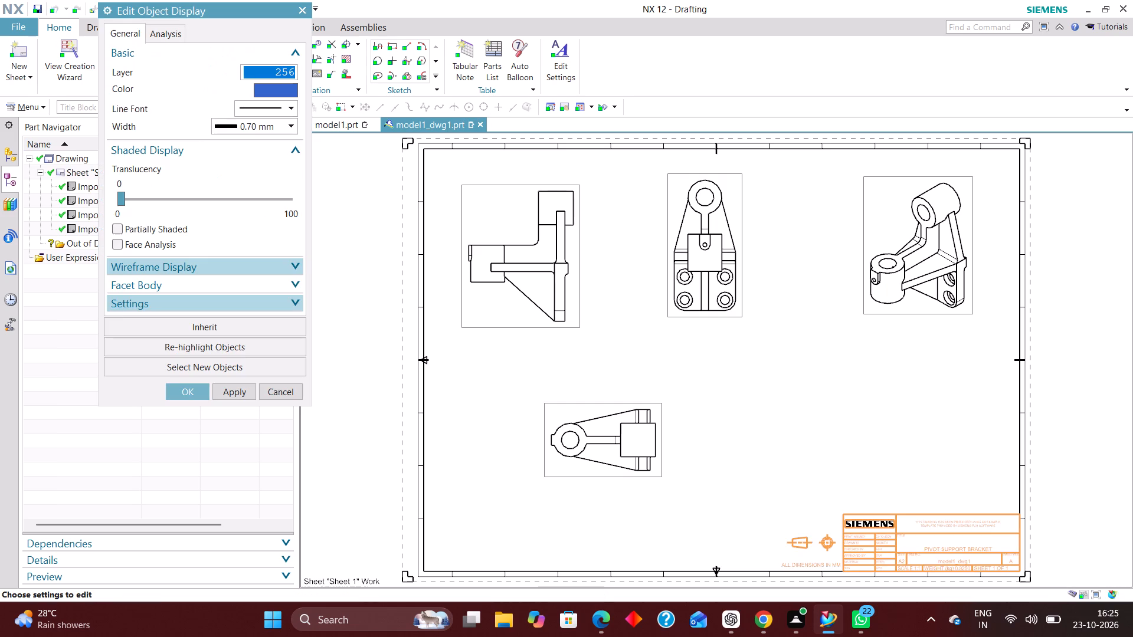
pyautogui.click(285, 391)
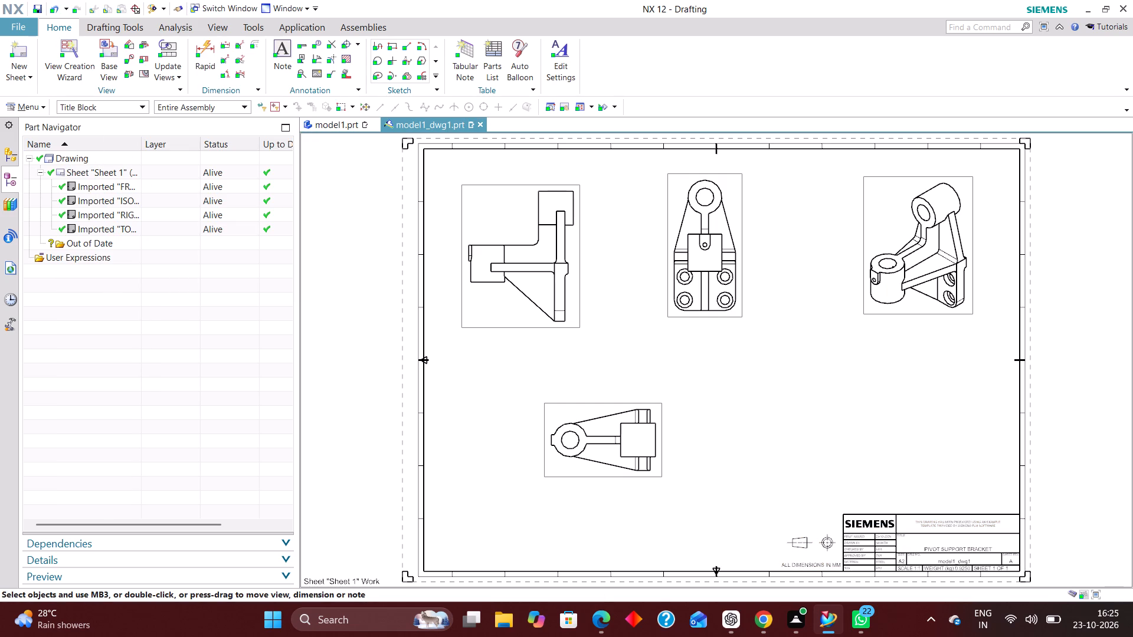
# Reset the filter to No Selection Filter and set the whole ALL layer category to visible only in Layer Settings.
pyautogui.click(115, 110)
pyautogui.click(113, 120)
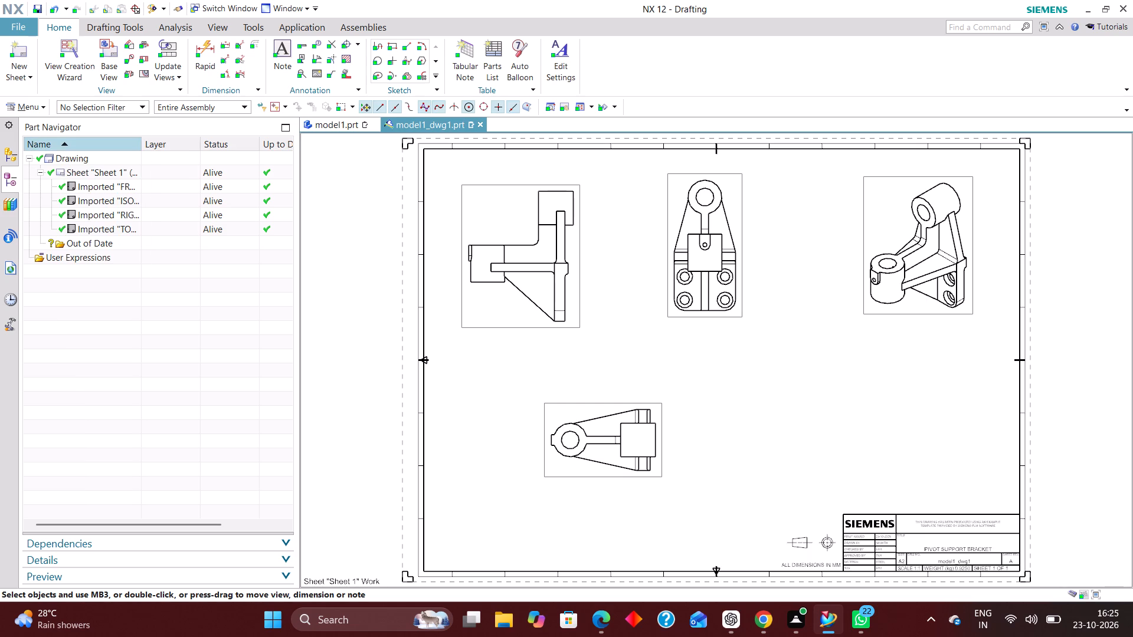
pyautogui.hotkey('ctrl', 'l')
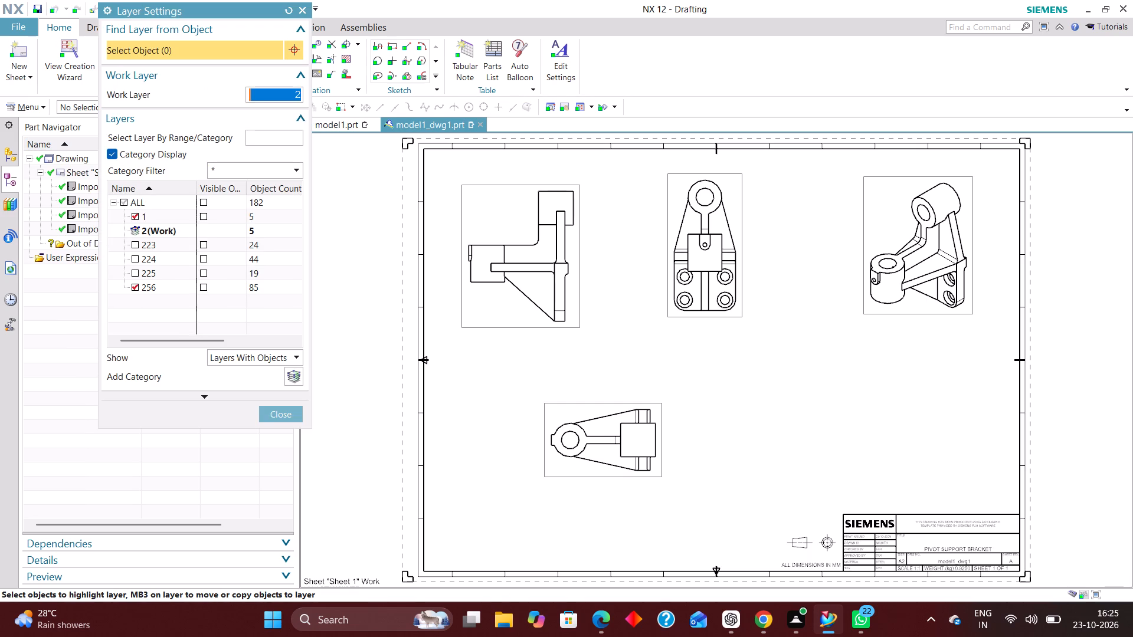
pyautogui.click(121, 201)
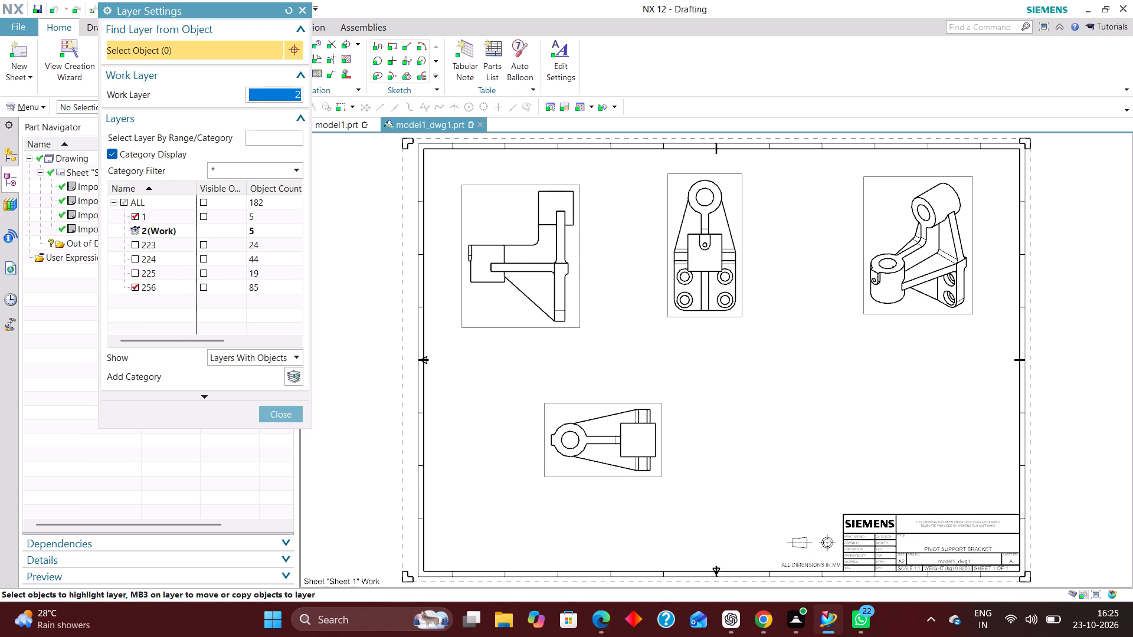
pyautogui.click(204, 198)
pyautogui.click(286, 415)
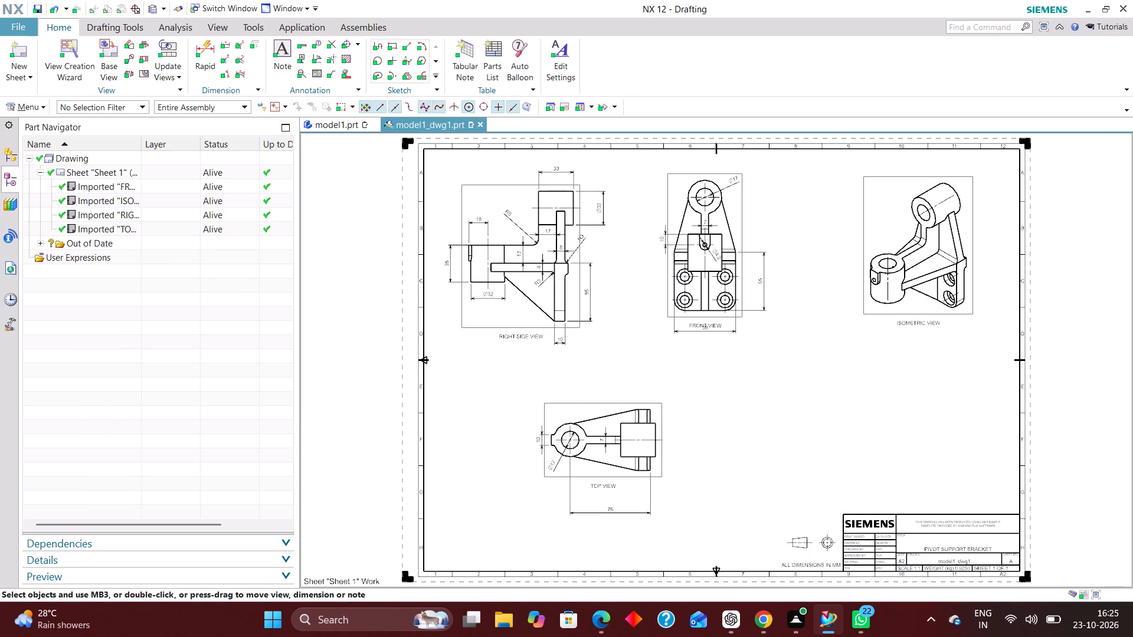
# Make every layer in the ALL category selectable in Layer Settings, so that the objects on them can be edited.
pyautogui.scroll(4, 568, 365)
pyautogui.scroll(-6, 549, 351)
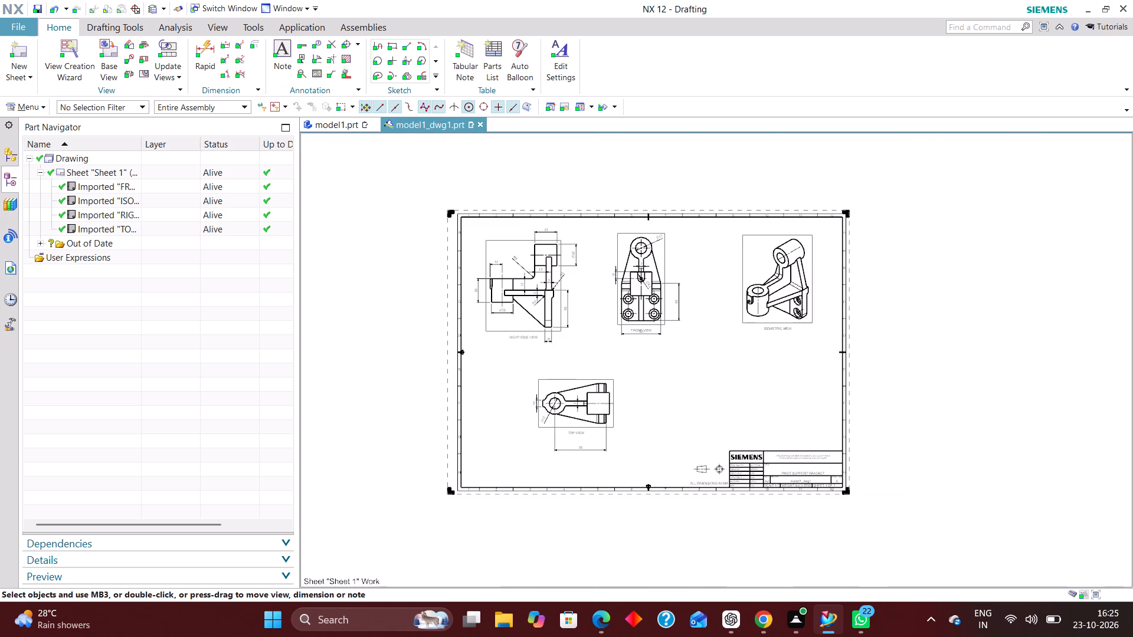
pyautogui.scroll(7, 631, 319)
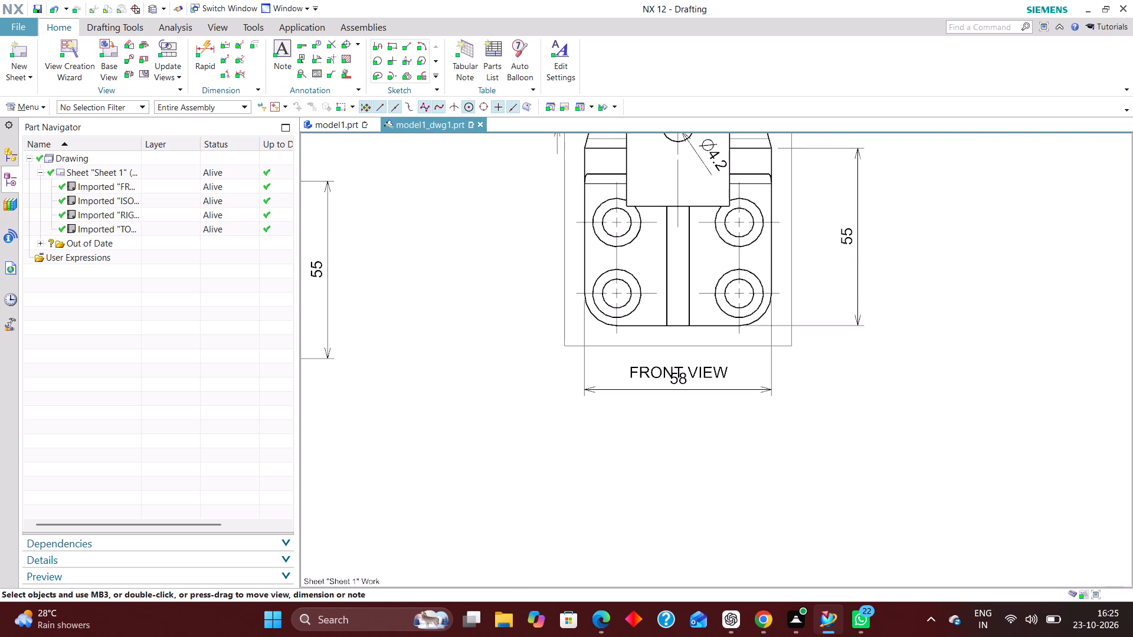
pyautogui.hotkey('ctrl', 'l')
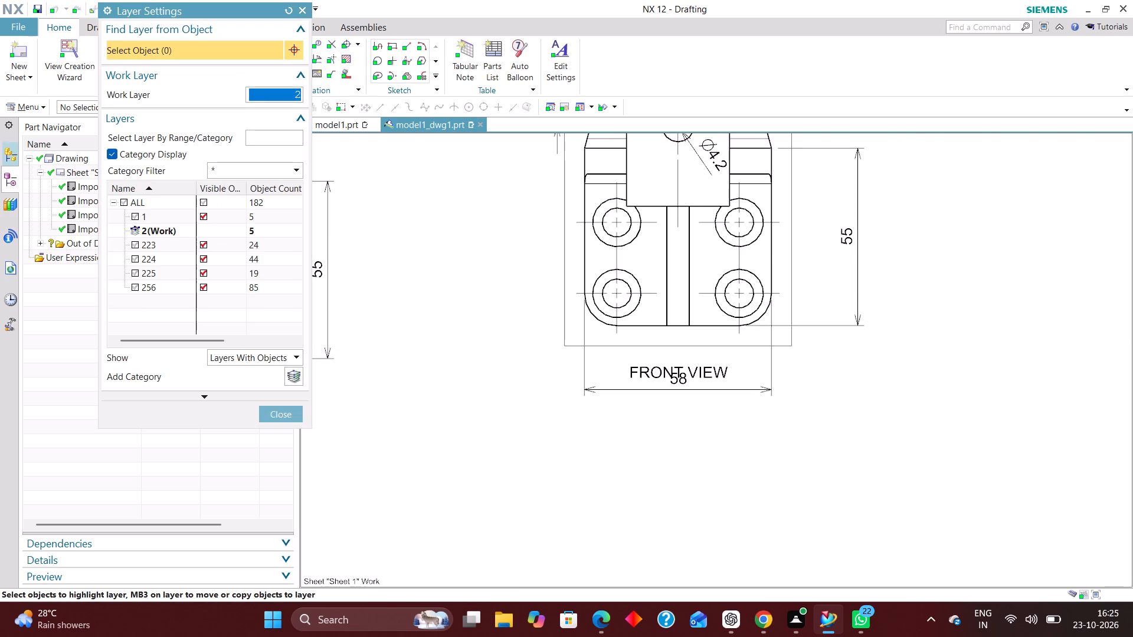
pyautogui.click(123, 197)
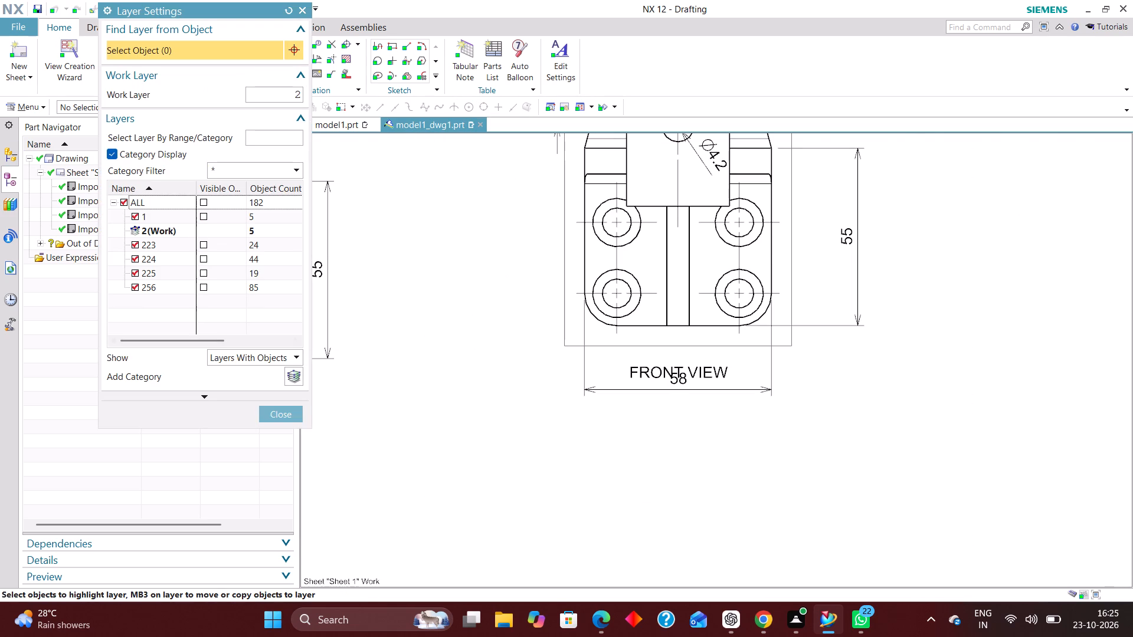
pyautogui.moveTo(682, 384); pyautogui.dragTo(683, 432)
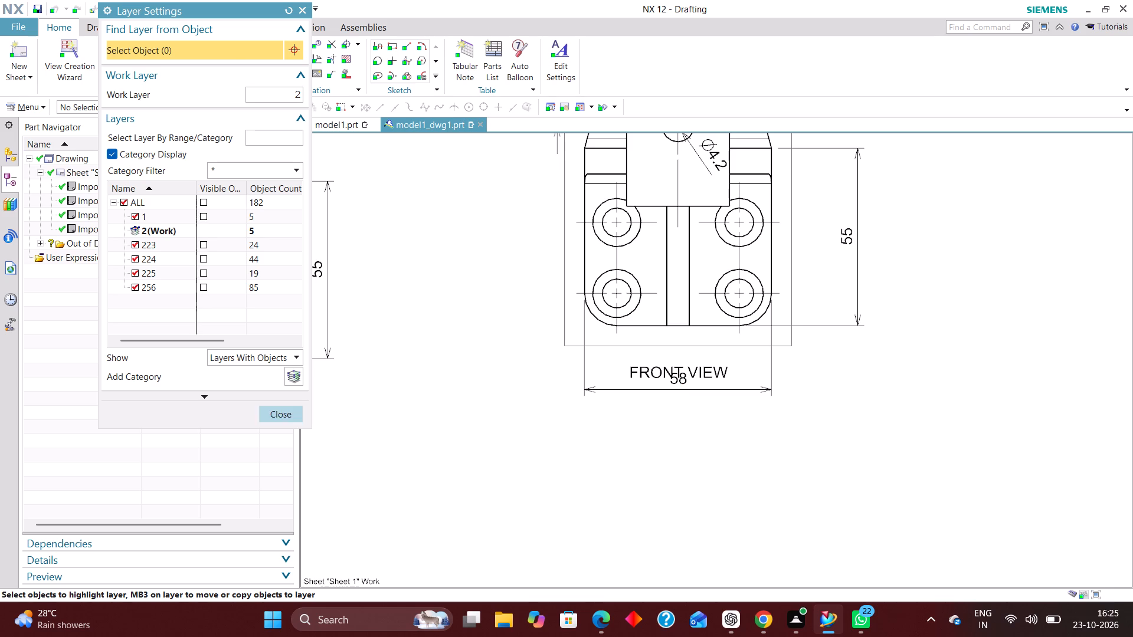
pyautogui.click(294, 413)
# Move the 58 width dimension of the front view below the FRONT VIEW label, clear of its text.
pyautogui.moveTo(682, 390); pyautogui.dragTo(683, 420)
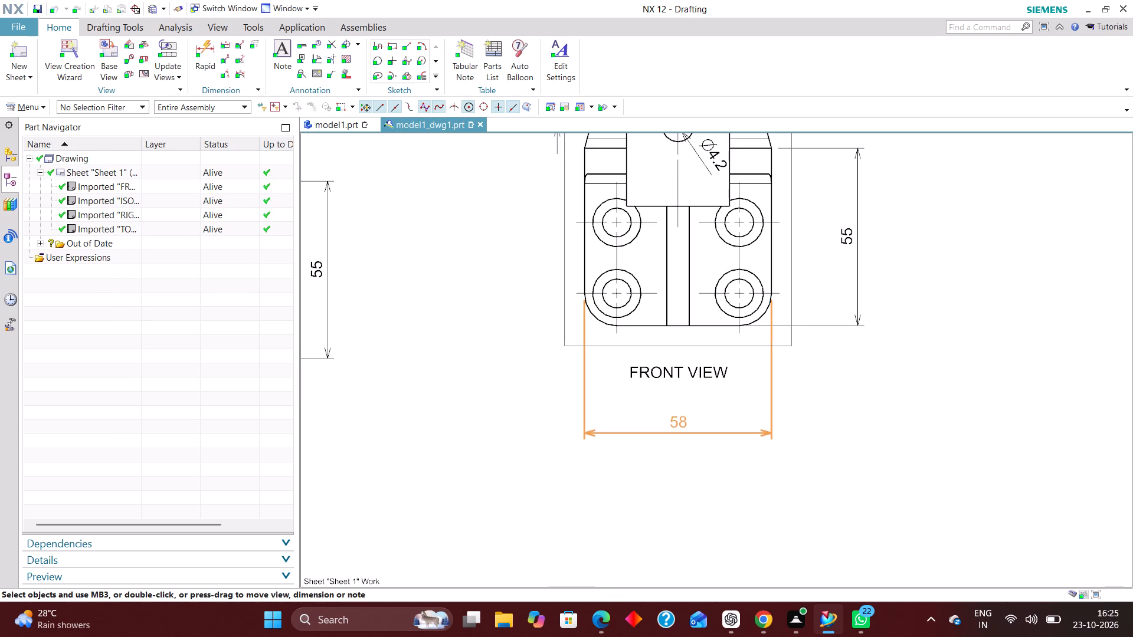
# Move the FRONT VIEW label down and the 58 width dimension up, placing the dimension between the front view and its label.
pyautogui.moveTo(683, 420); pyautogui.dragTo(685, 404)
pyautogui.moveTo(697, 370); pyautogui.dragTo(696, 445)
pyautogui.moveTo(689, 413); pyautogui.dragTo(691, 384)
# Turn off the display of view borders in the View Workflow settings of Drafting Preferences.
pyautogui.scroll(-6, 639, 406)
pyautogui.moveTo(727, 424); pyautogui.dragTo(627, 467, button='right')
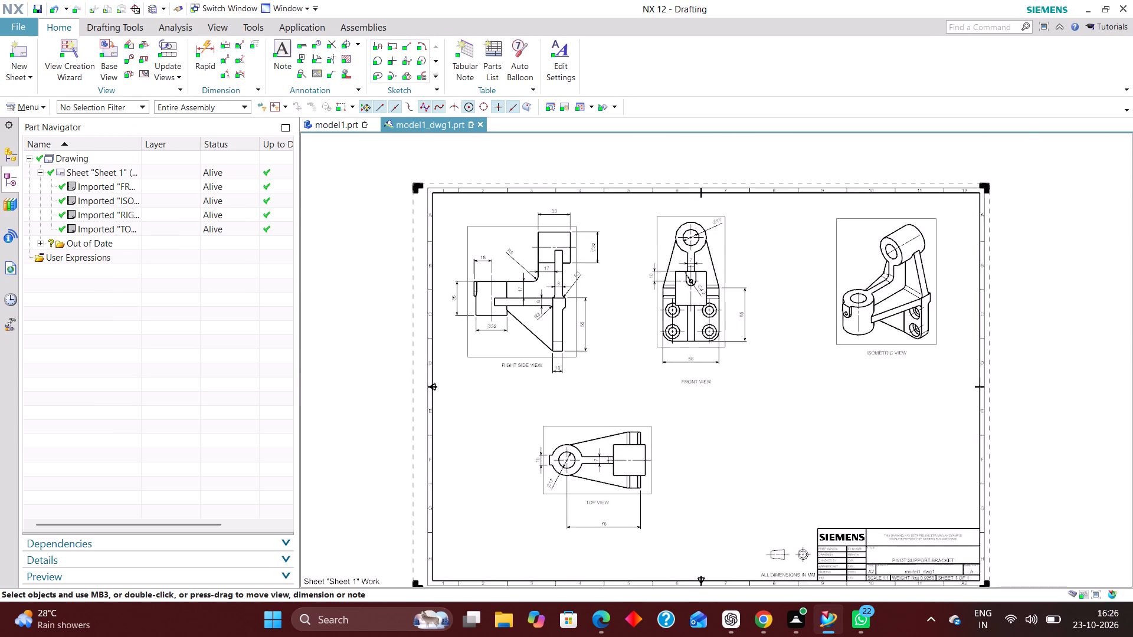
pyautogui.click(47, 111)
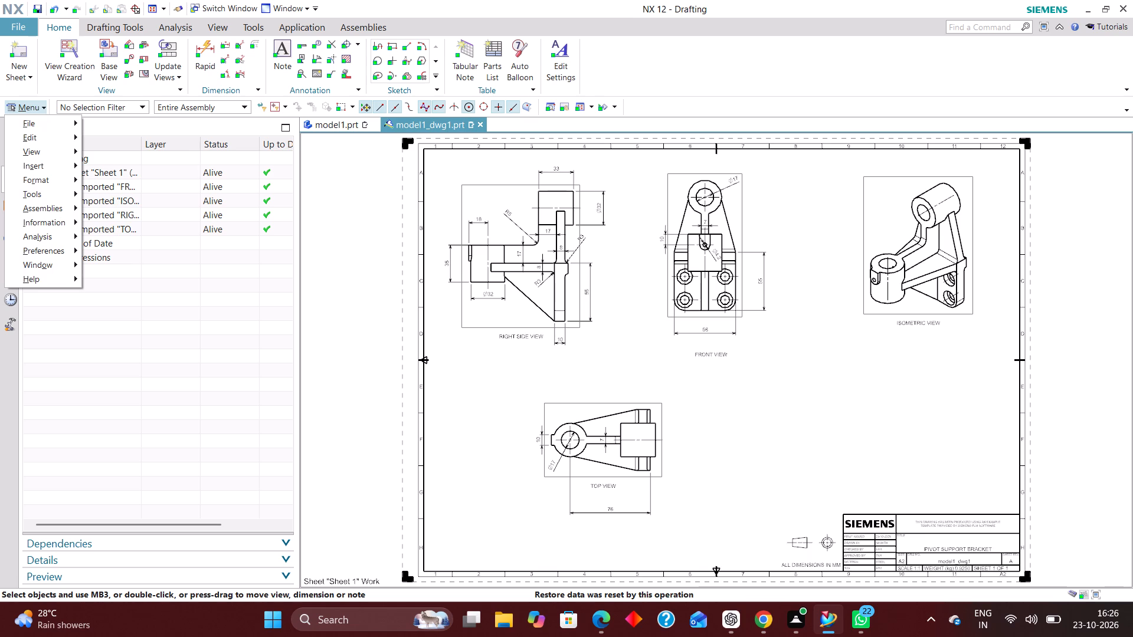
pyautogui.click(55, 246)
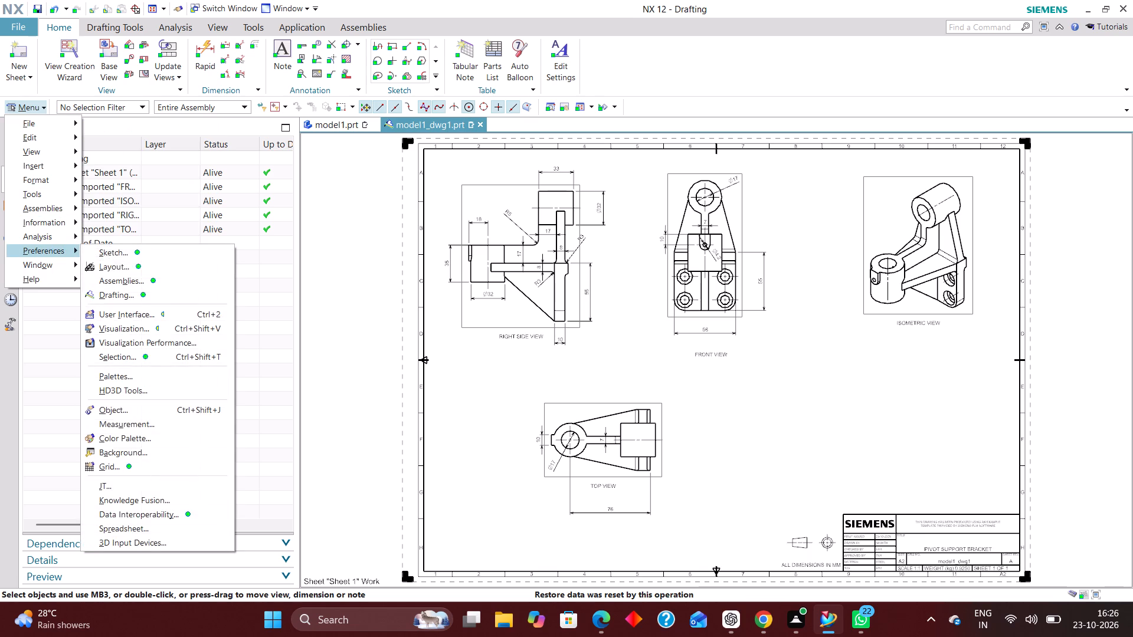
pyautogui.click(142, 296)
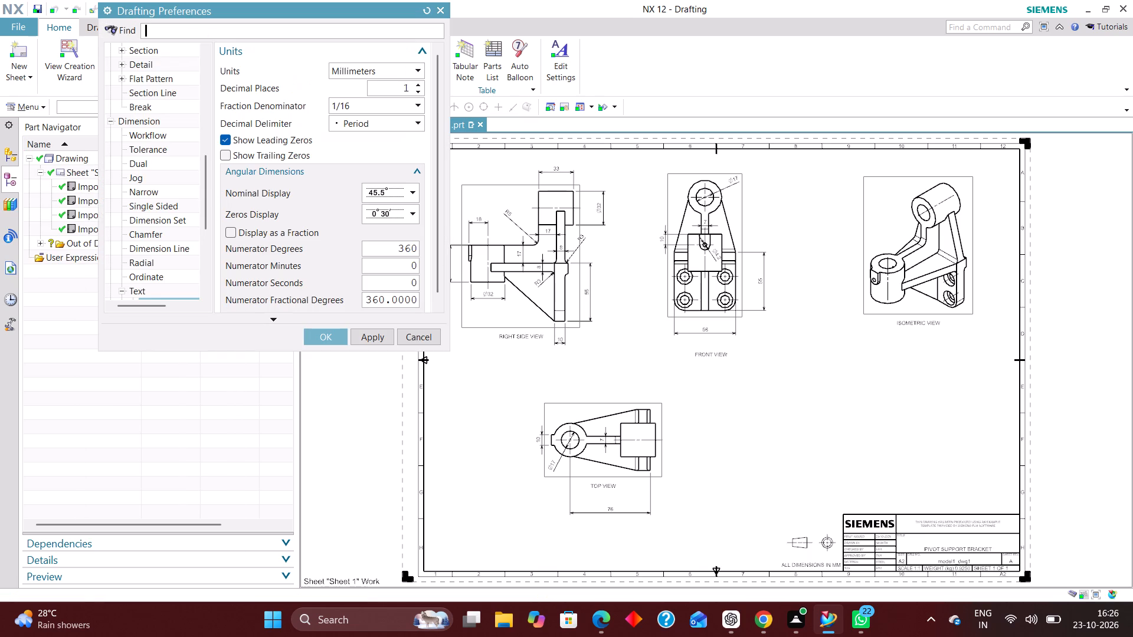
pyautogui.scroll(-8, 159, 222)
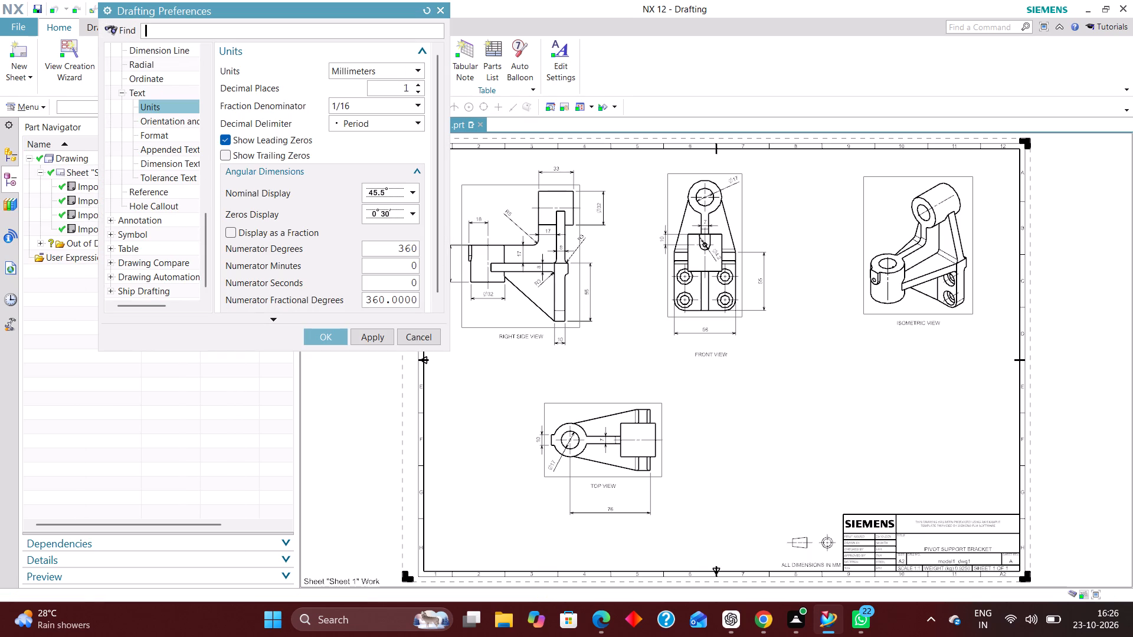
pyautogui.scroll(-6, 145, 249)
pyautogui.scroll(9, 145, 249)
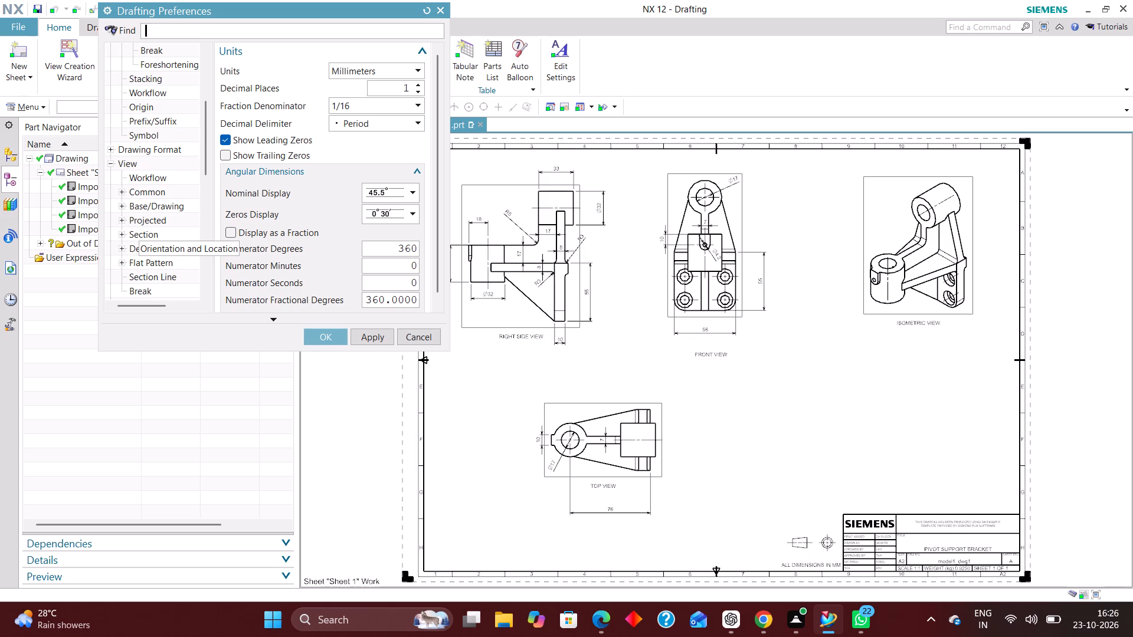
pyautogui.click(167, 179)
pyautogui.click(260, 70)
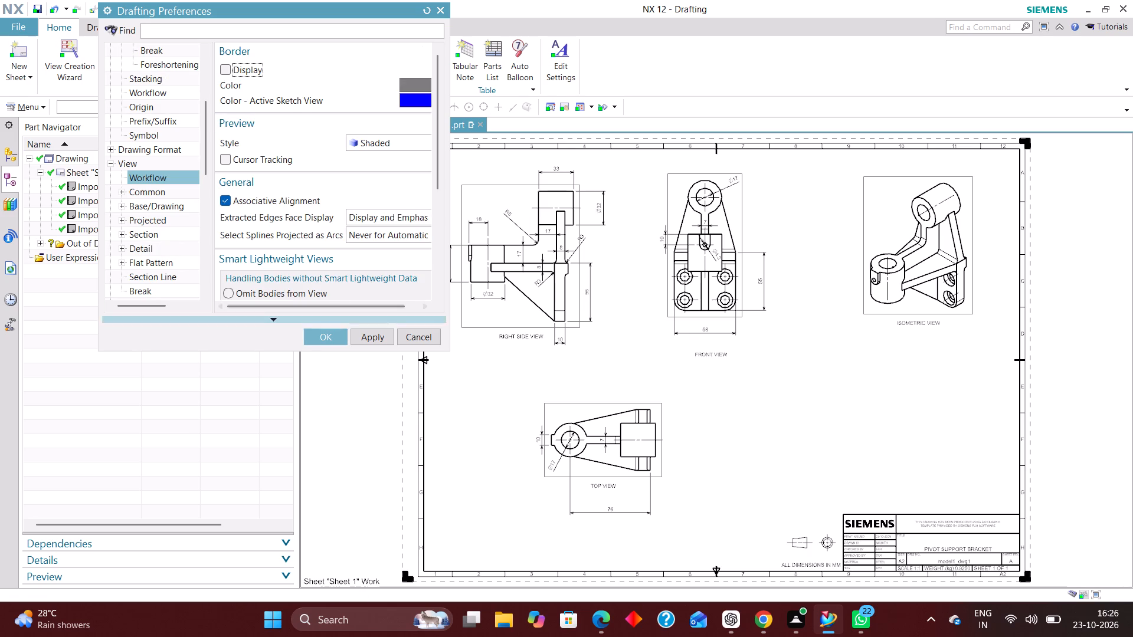
pyautogui.click(333, 338)
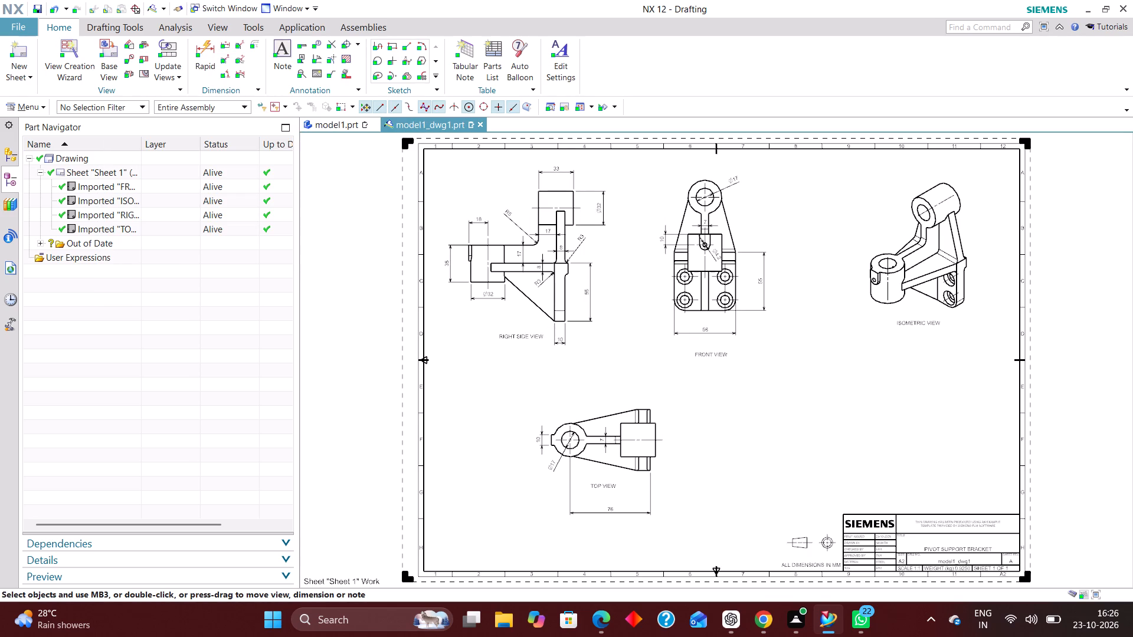
# Move the 58 width dimension closer to the bottom edge of the front view.
pyautogui.scroll(5, 705, 338)
pyautogui.moveTo(710, 318); pyautogui.dragTo(710, 293)
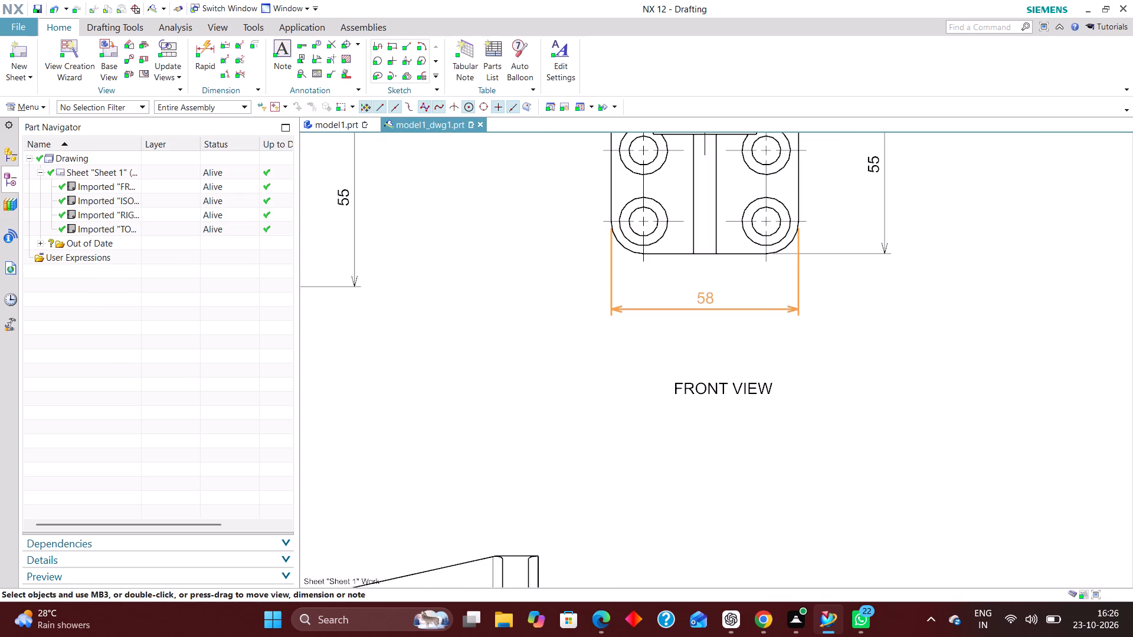
pyautogui.moveTo(710, 293); pyautogui.dragTo(710, 282)
# Place the arrows of the right side view's 10 dimension outside its extension lines and centre its text between them.
pyautogui.scroll(-5, 716, 357)
pyautogui.scroll(5, 573, 357)
pyautogui.moveTo(556, 348); pyautogui.dragTo(598, 331)
pyautogui.scroll(-3, 575, 357)
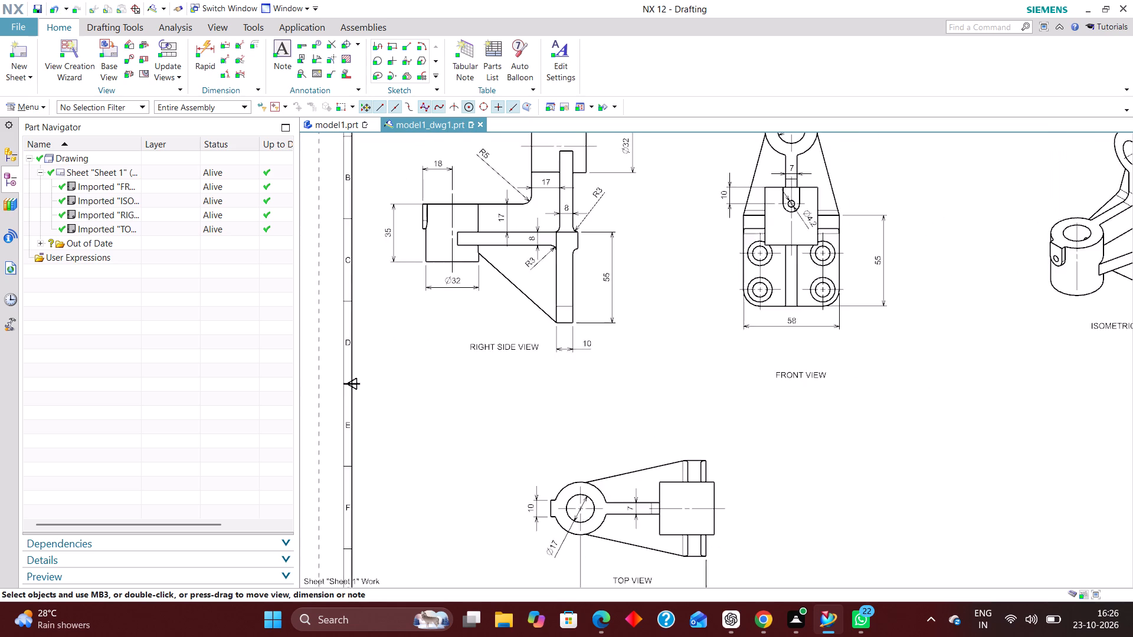
pyautogui.scroll(5, 574, 354)
pyautogui.doubleClick(554, 339)
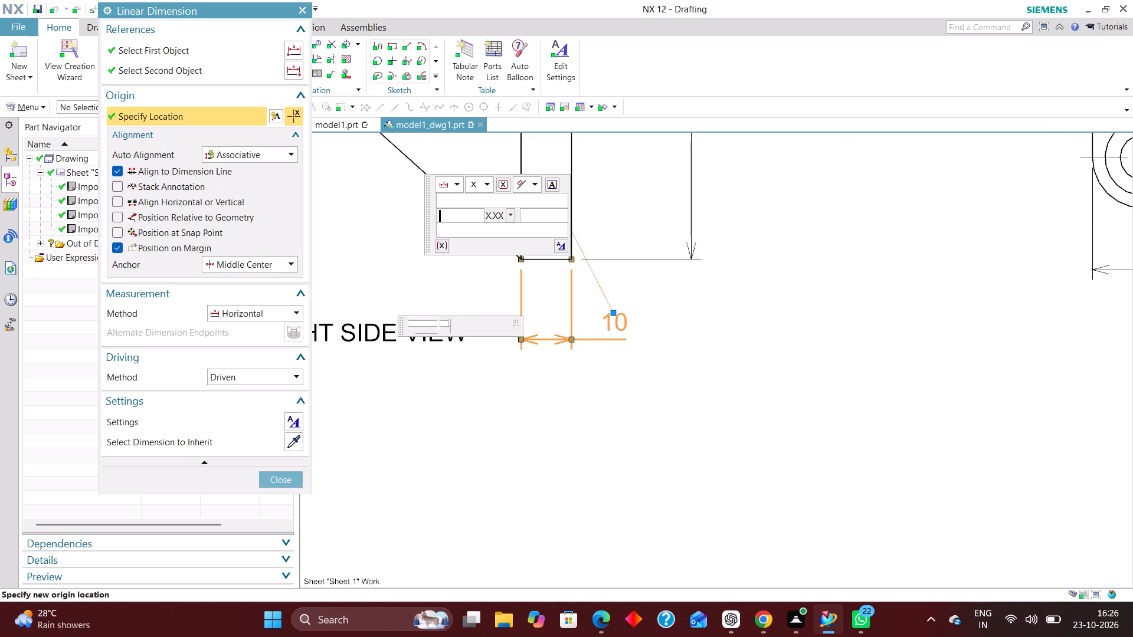
pyautogui.click(574, 341)
pyautogui.click(468, 323)
pyautogui.click(279, 474)
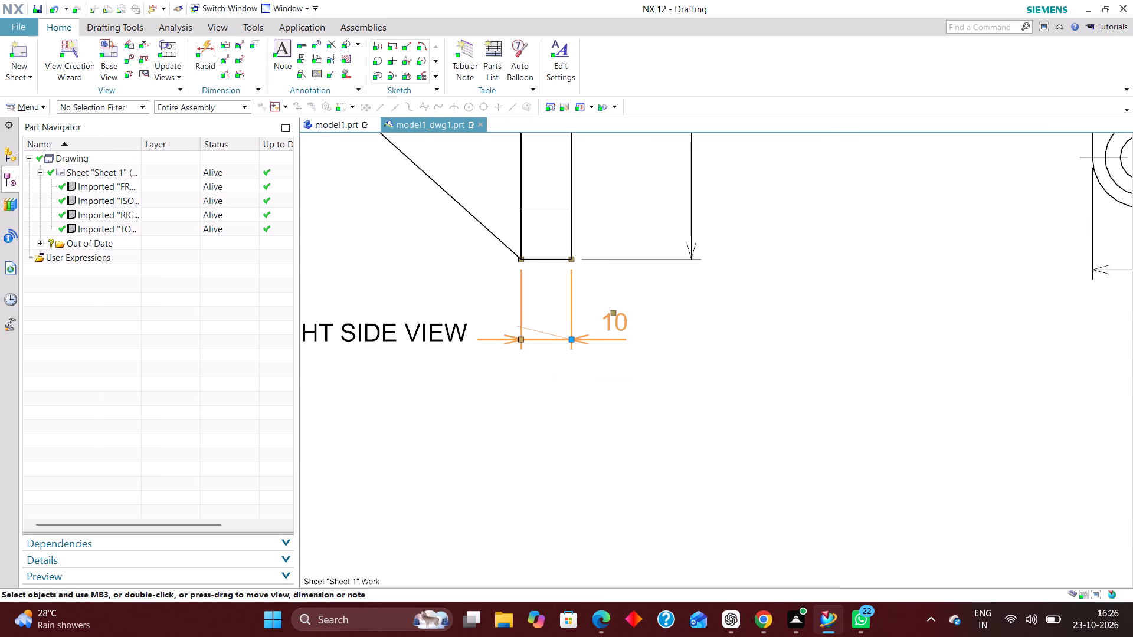
pyautogui.moveTo(619, 317); pyautogui.dragTo(547, 322)
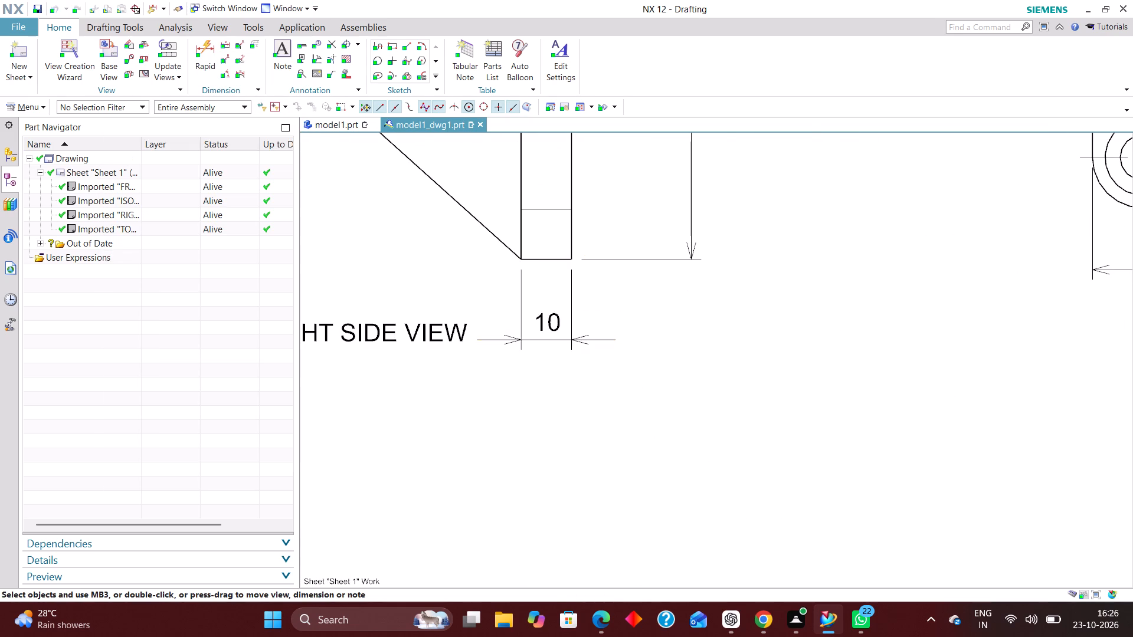
# Set the whole ALL layer category to visible only in Layer Settings.
pyautogui.scroll(-5, 569, 287)
pyautogui.scroll(-3, 472, 469)
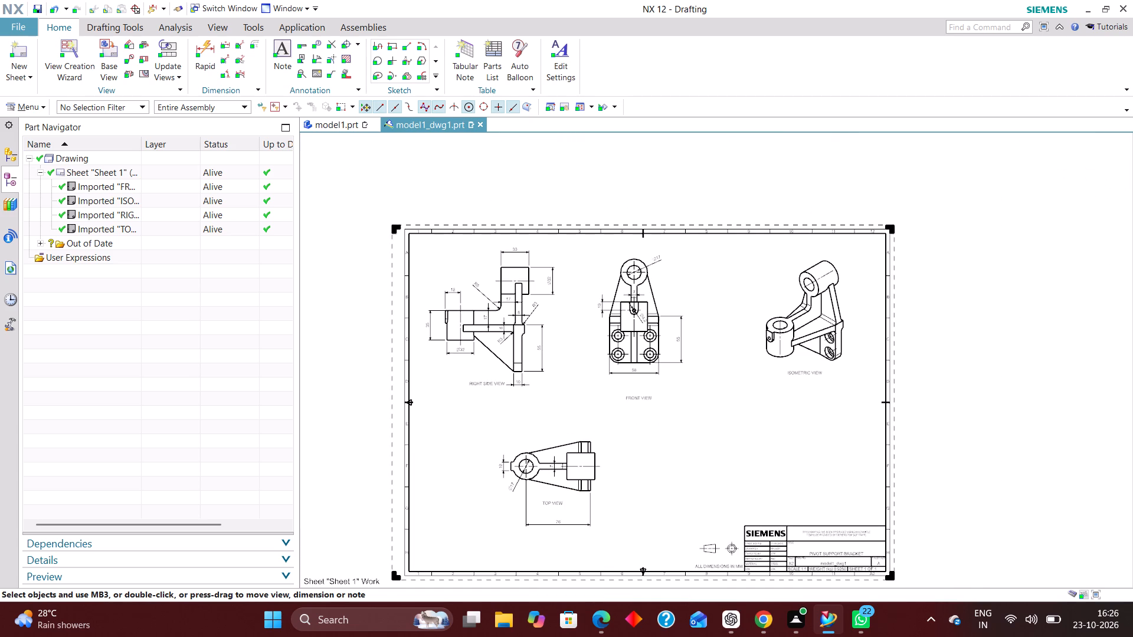
pyautogui.moveTo(726, 431); pyautogui.dragTo(603, 474, button='right')
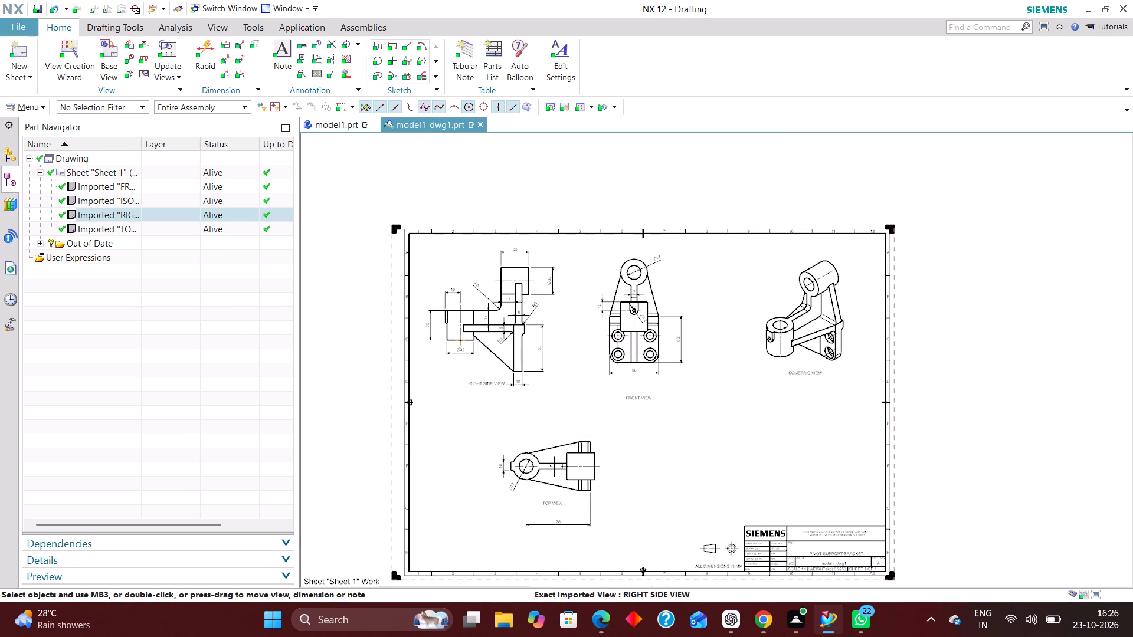
pyautogui.hotkey('ctrl', 'l')
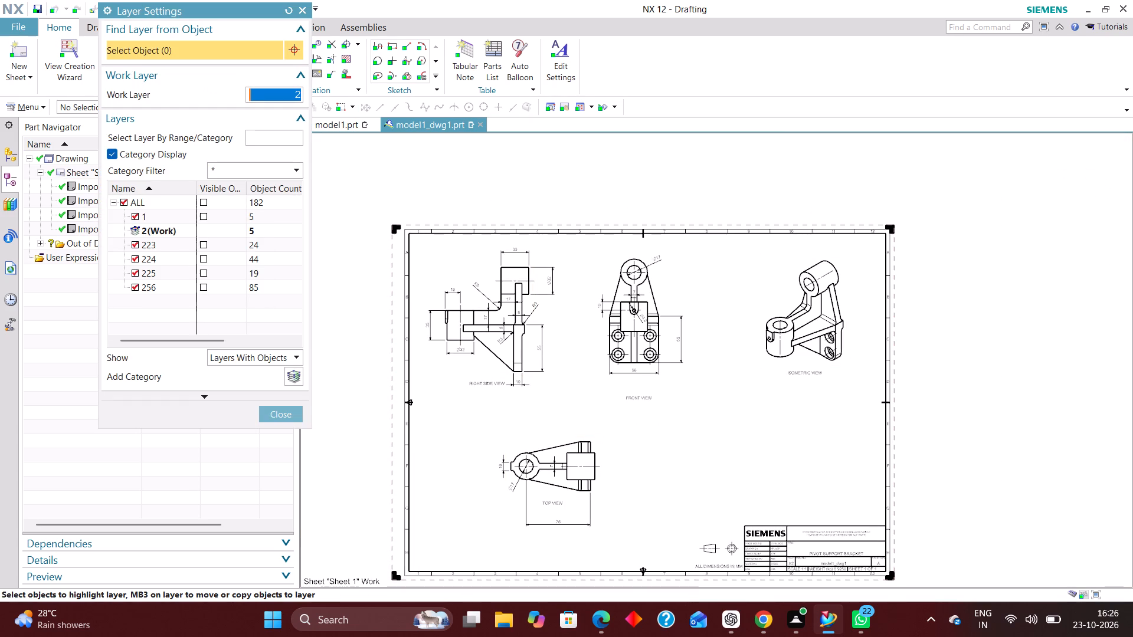
pyautogui.click(201, 201)
pyautogui.click(284, 415)
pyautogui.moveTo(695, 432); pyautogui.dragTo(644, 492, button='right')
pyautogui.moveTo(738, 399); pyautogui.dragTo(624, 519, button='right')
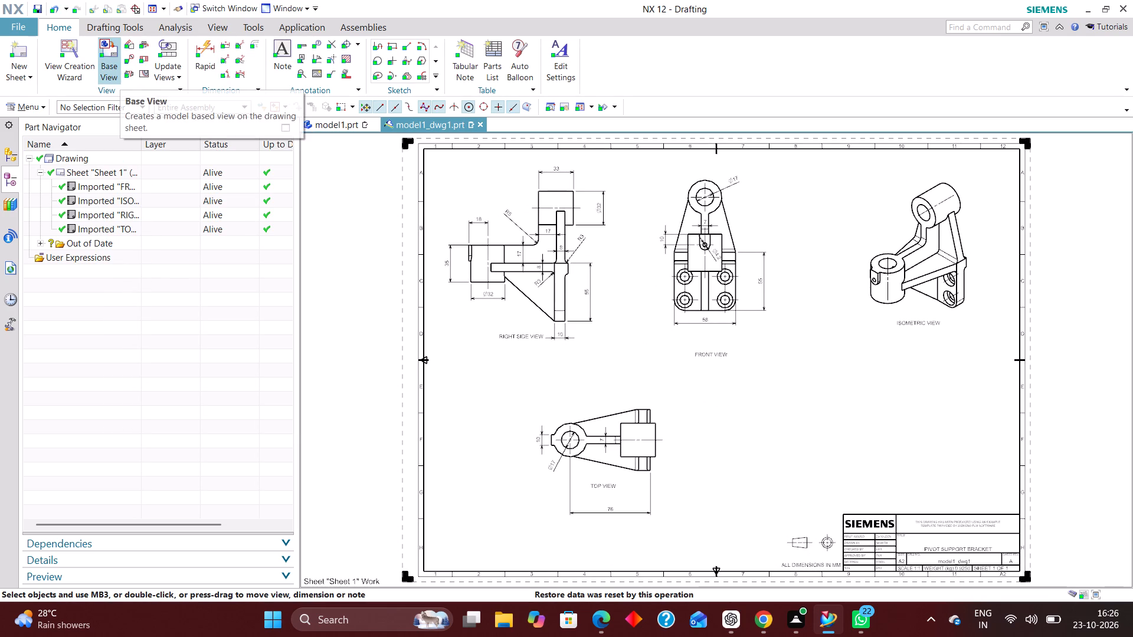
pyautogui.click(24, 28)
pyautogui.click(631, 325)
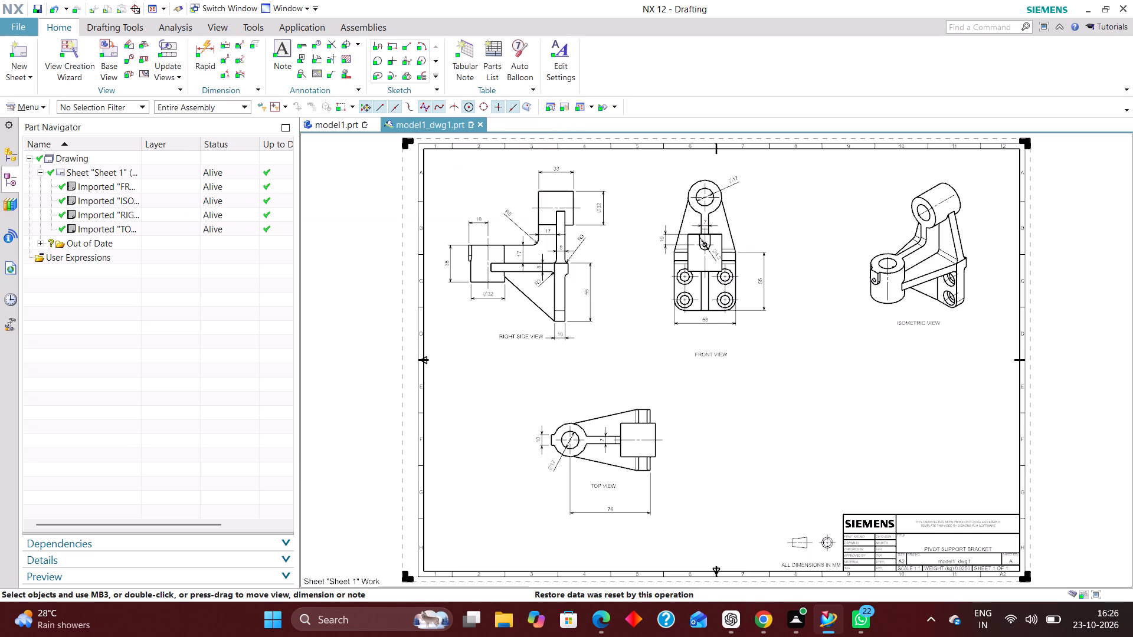
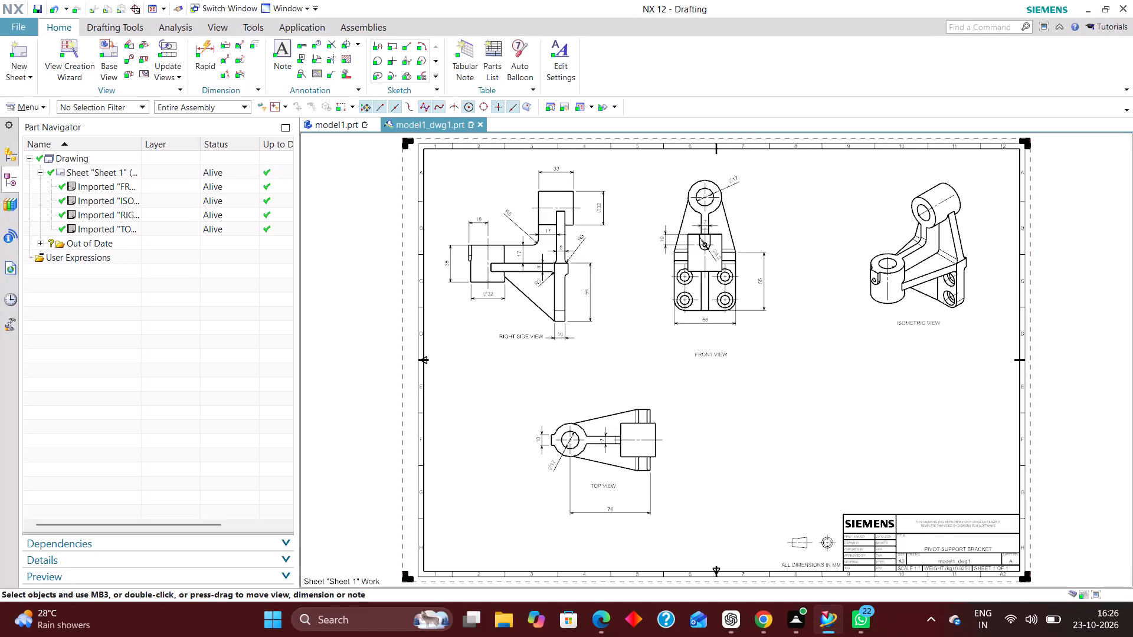
# Switch to the model1.prt part and stop the running journal recording.
pyautogui.click(336, 127)
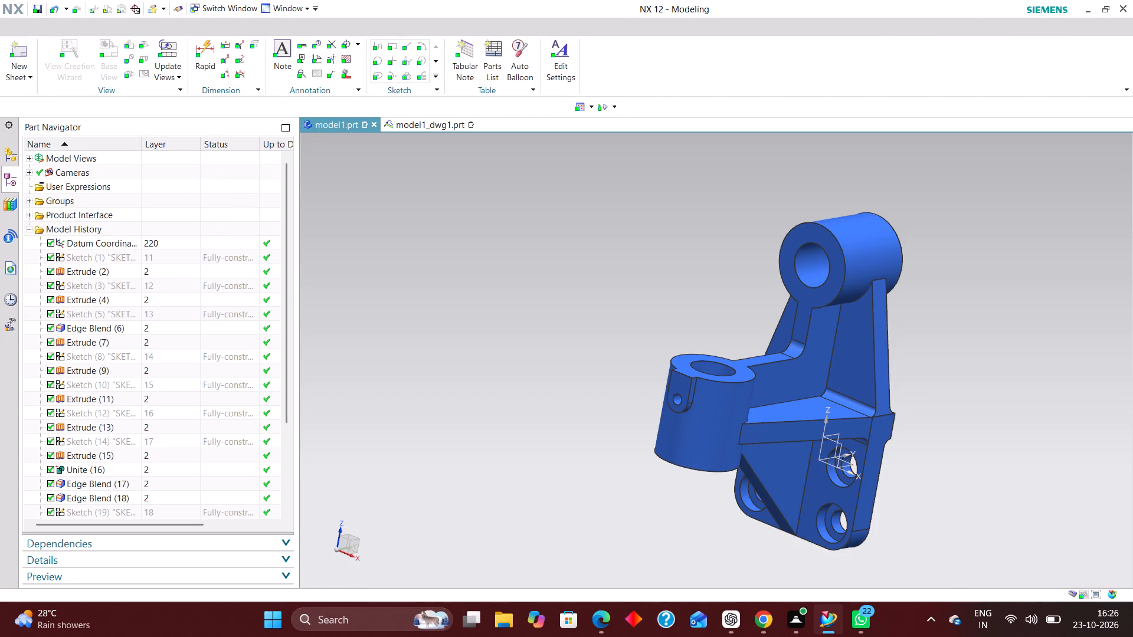
pyautogui.click(491, 27)
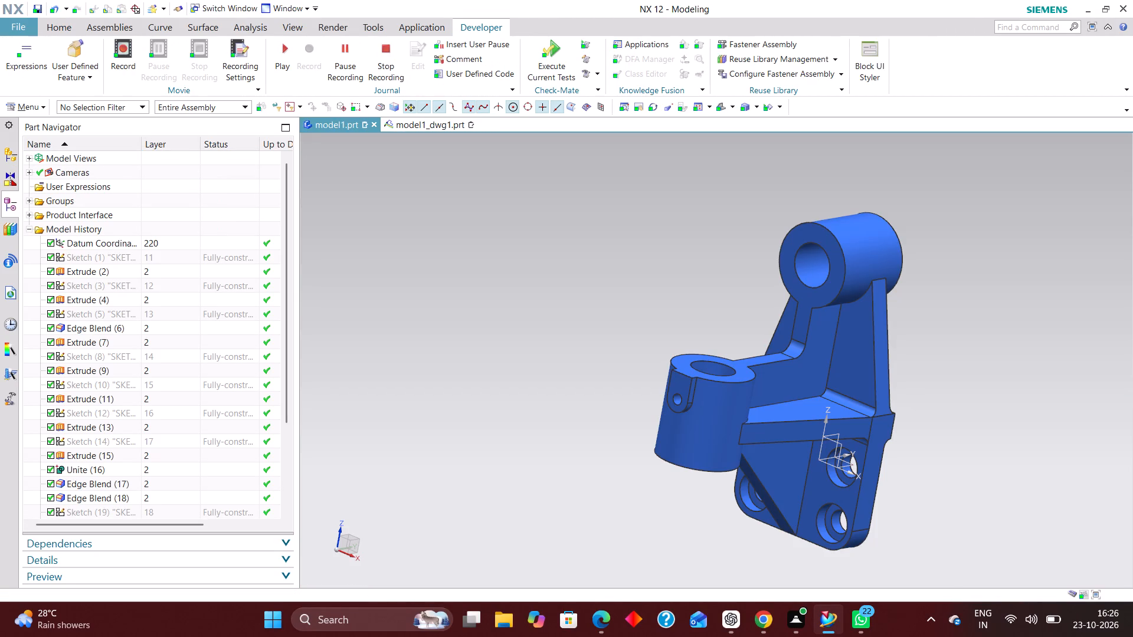
pyautogui.click(382, 60)
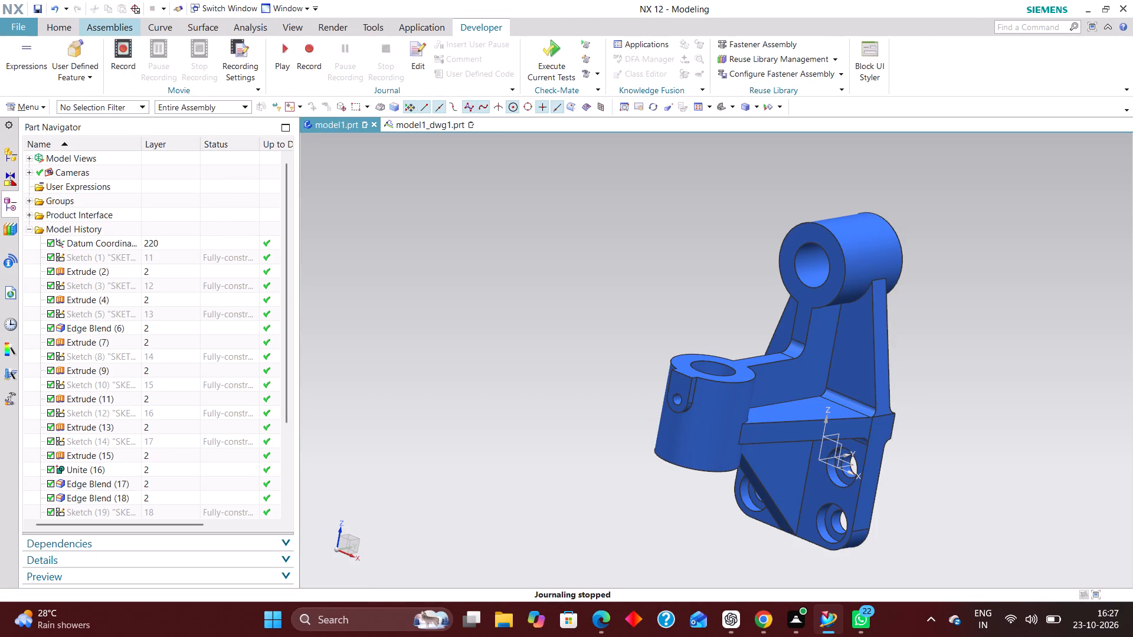
pyautogui.click(50, 25)
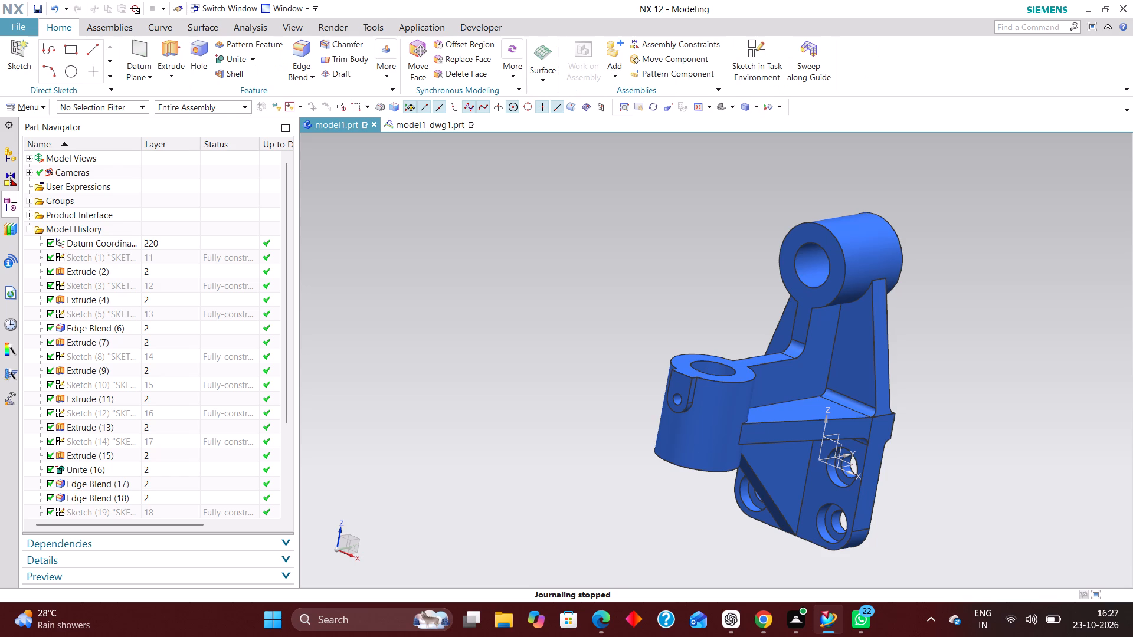
# Return to the model1_dwg1.prt drawing and open its file commands.
pyautogui.click(407, 130)
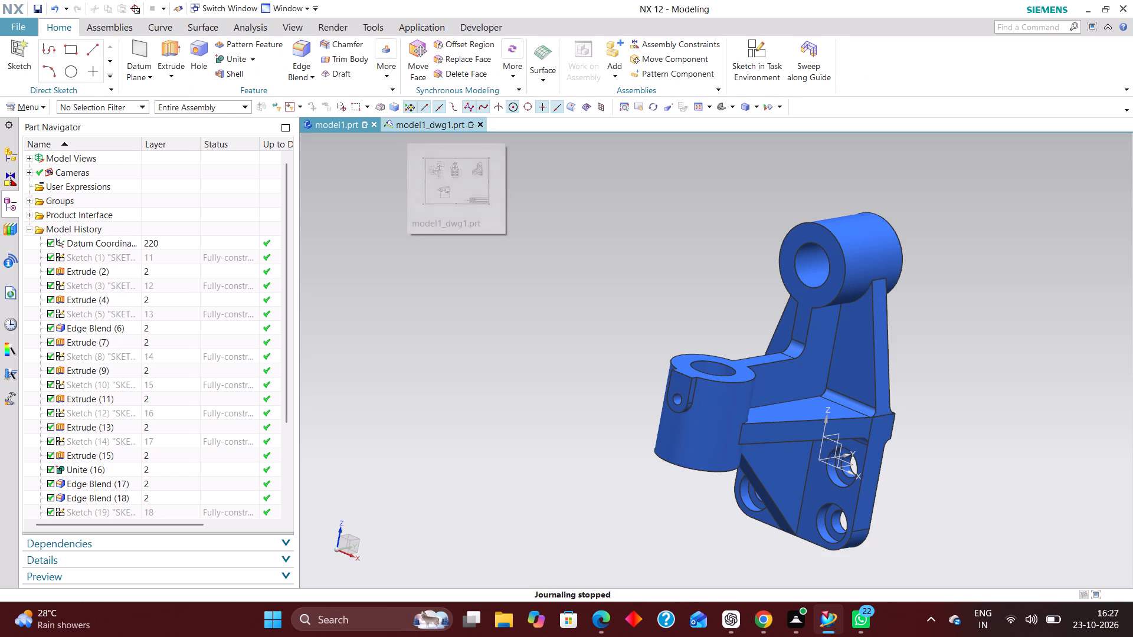
pyautogui.click(31, 27)
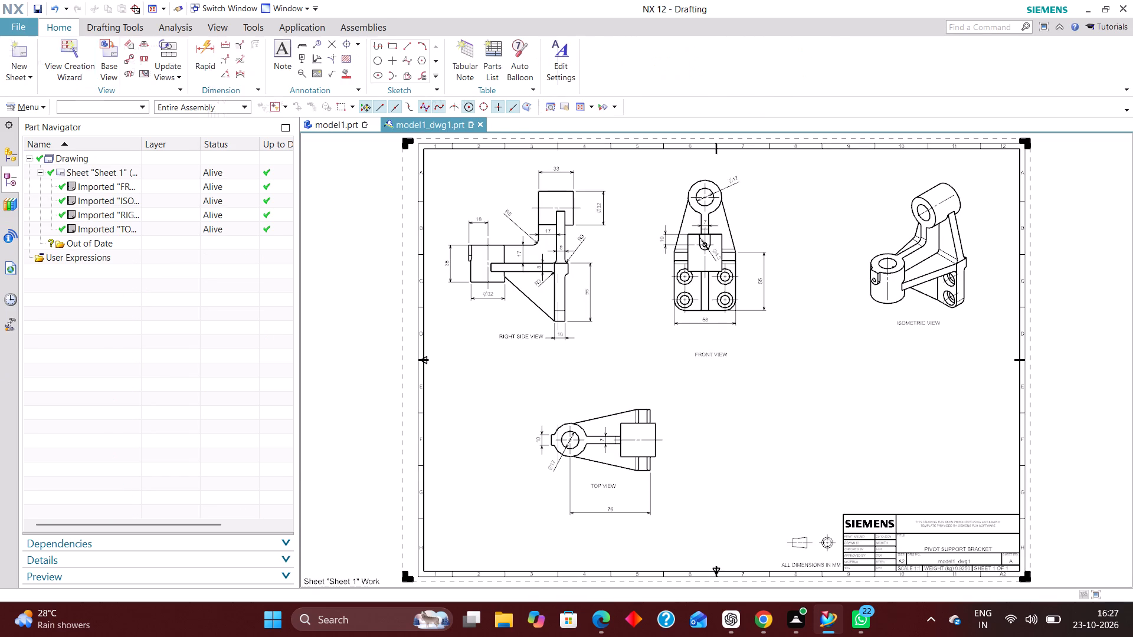